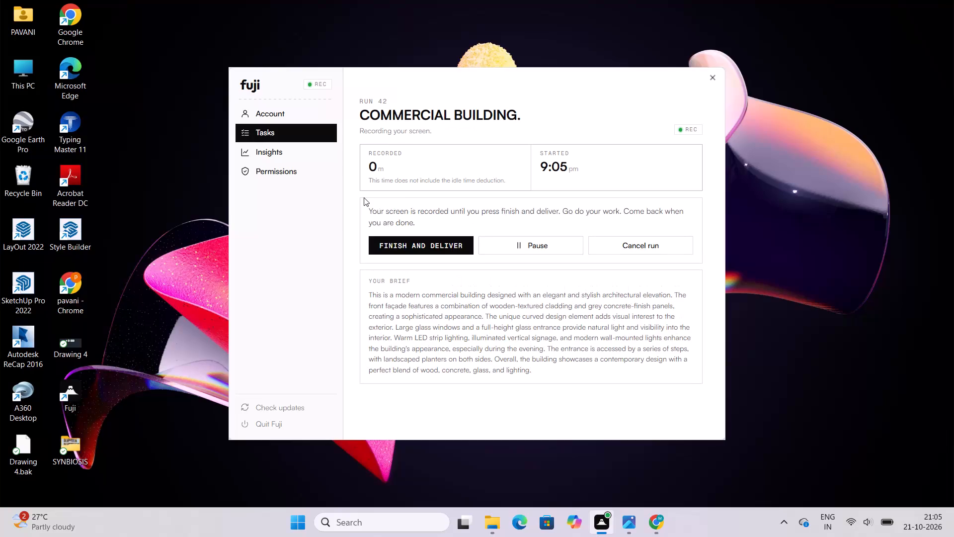
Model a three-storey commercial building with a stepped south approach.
From the top view, draw a 50' line parallel to the red axis, starting just beside the origin.
scroll(475, 183, down, 3)
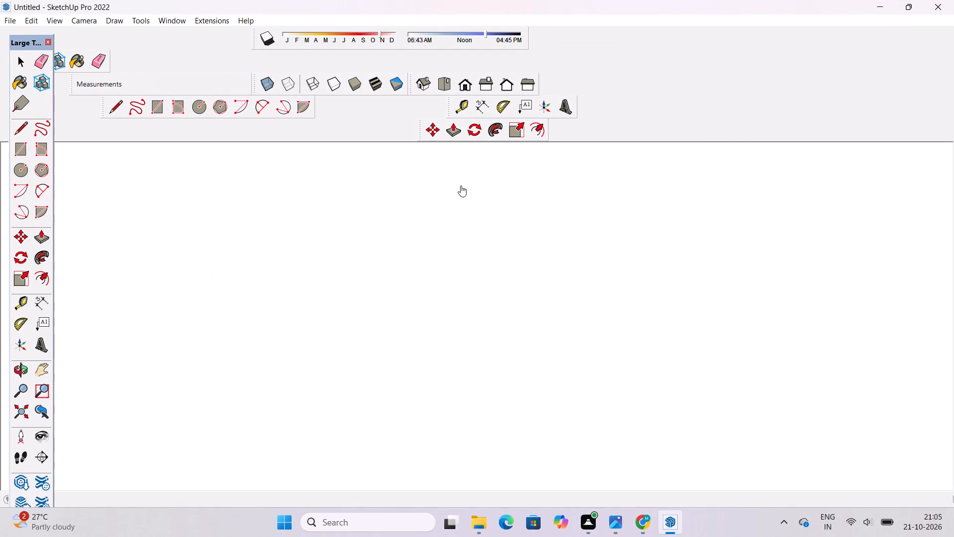
scroll(461, 185, down, 11)
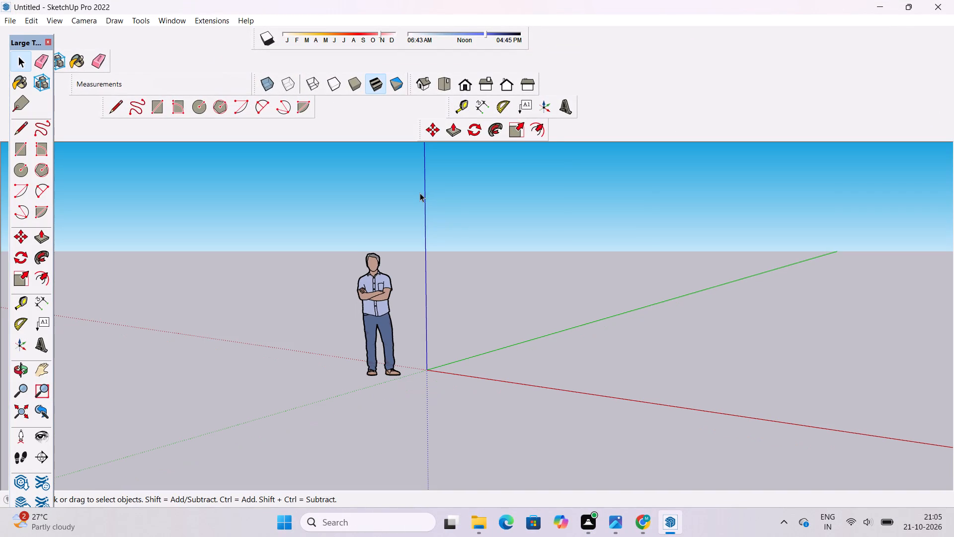
scroll(420, 193, down, 1)
click(447, 86)
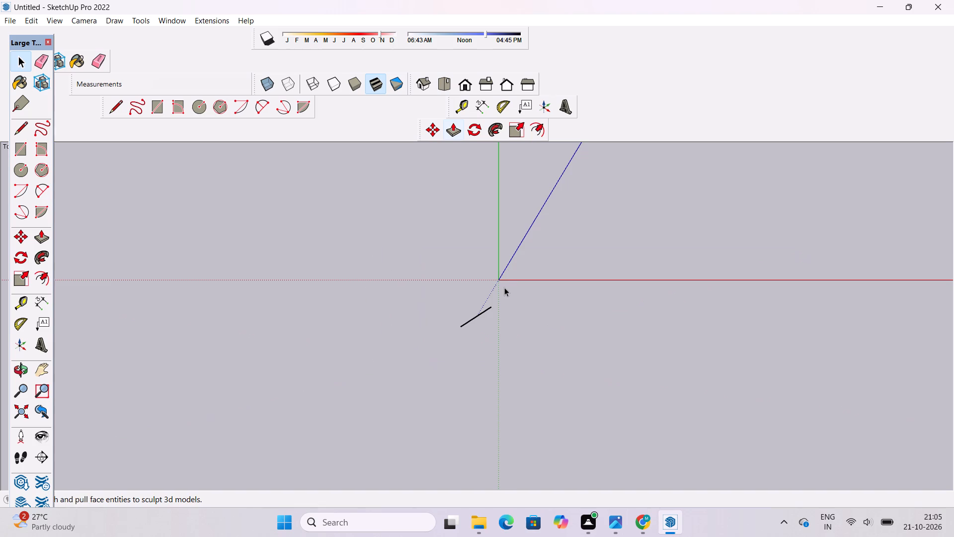
scroll(504, 282, up, 20)
scroll(504, 282, up, 13)
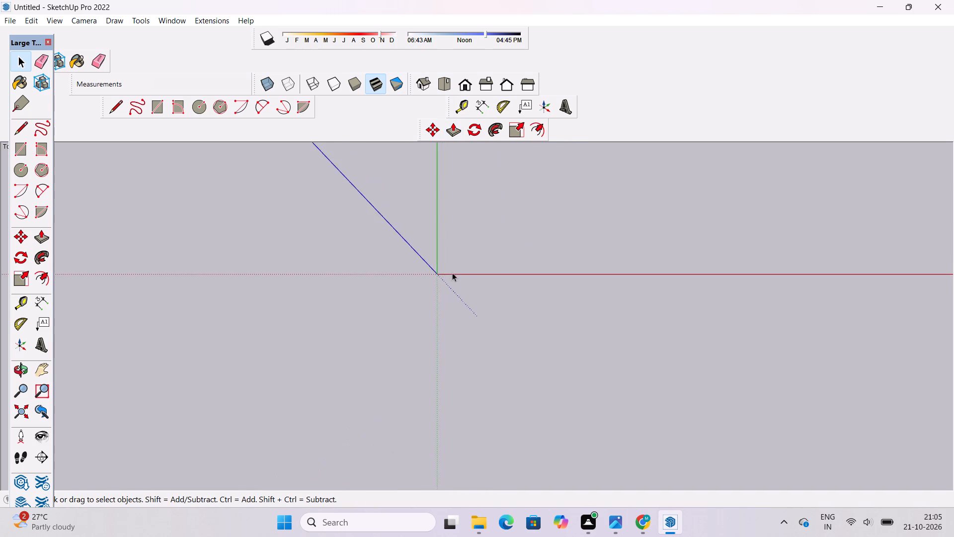
scroll(452, 272, up, 19)
scroll(399, 270, up, 6)
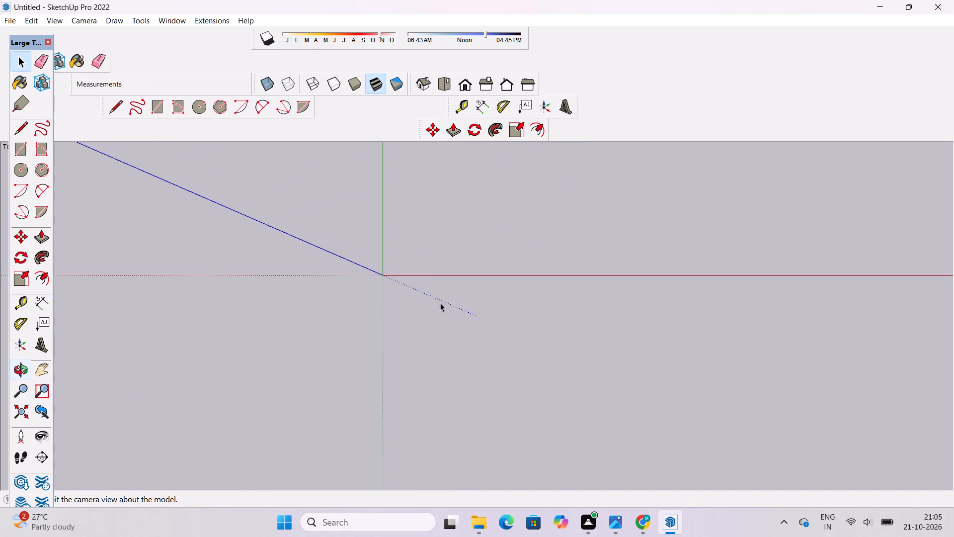
scroll(370, 284, down, 4)
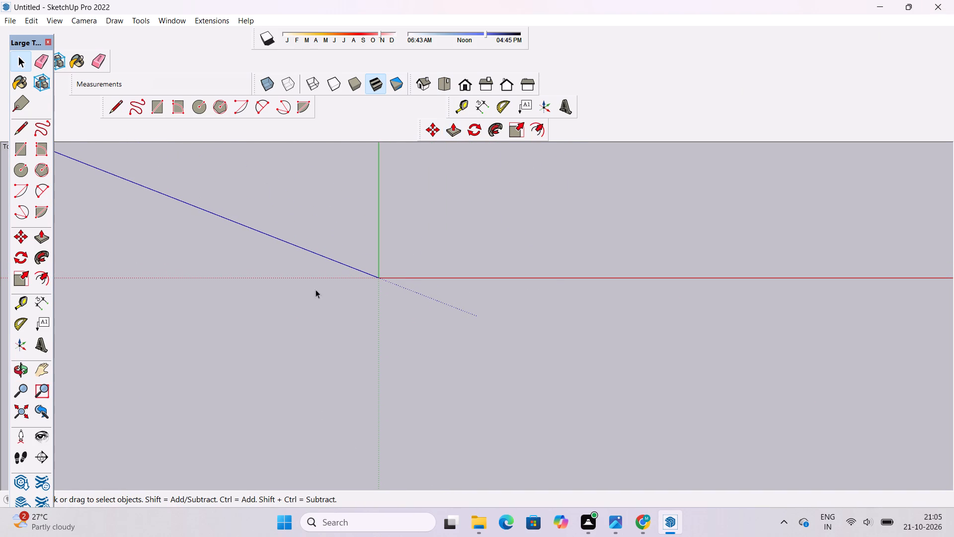
scroll(415, 281, up, 17)
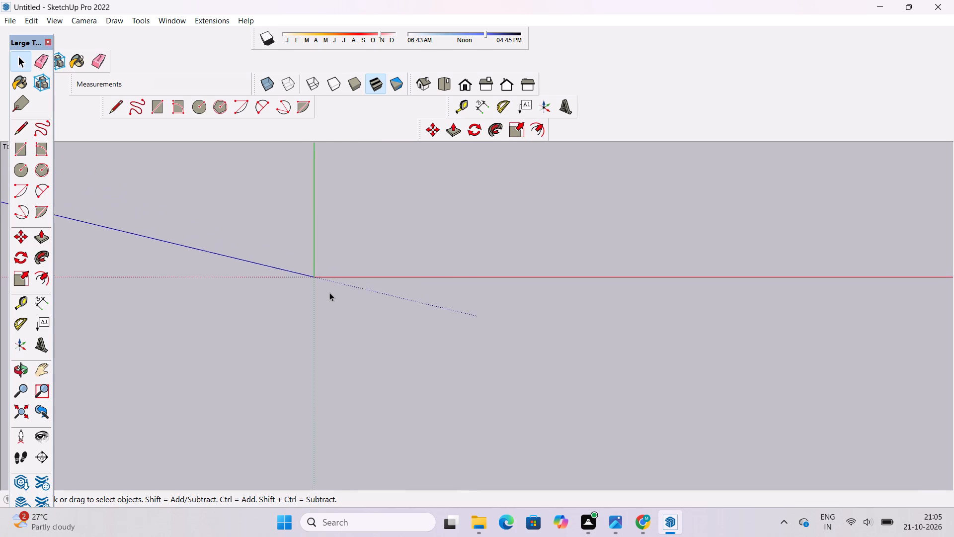
scroll(329, 292, up, 9)
scroll(306, 255, up, 13)
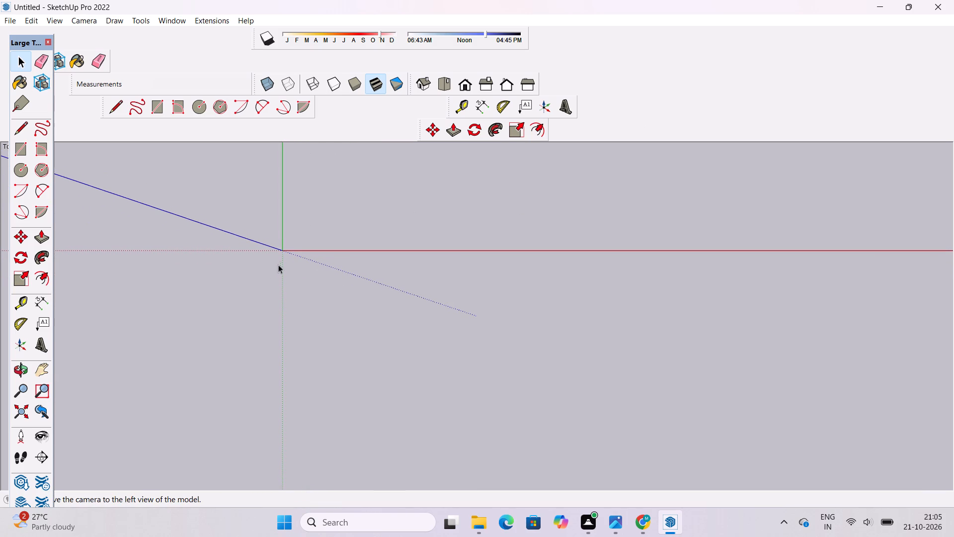
scroll(284, 255, up, 20)
scroll(284, 255, up, 10)
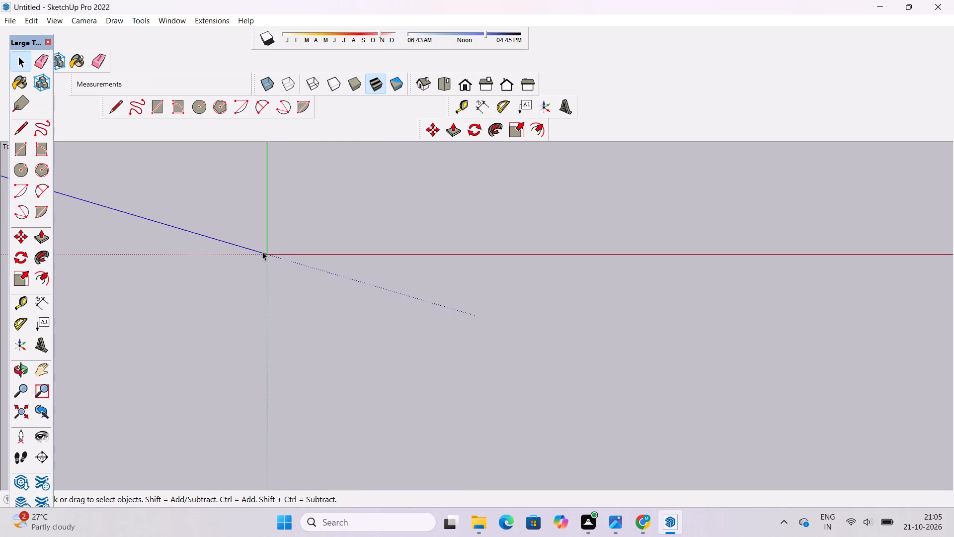
scroll(262, 252, up, 7)
scroll(263, 251, down, 5)
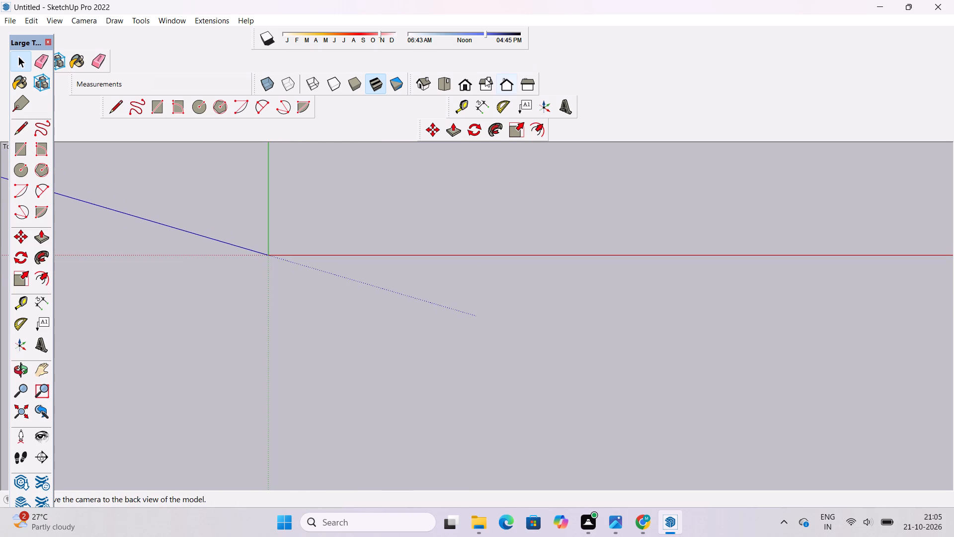
click(446, 81)
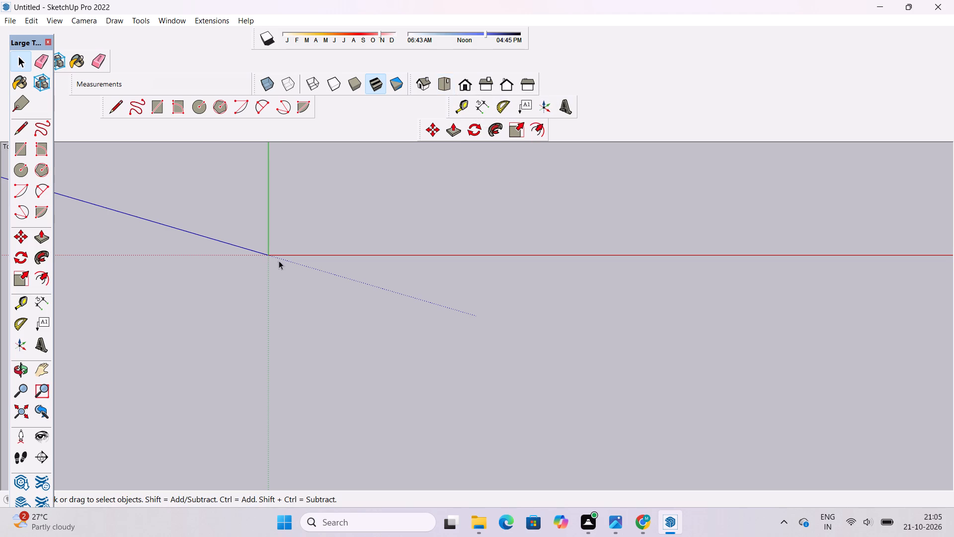
scroll(275, 258, up, 5)
scroll(260, 258, up, 20)
scroll(260, 258, up, 3)
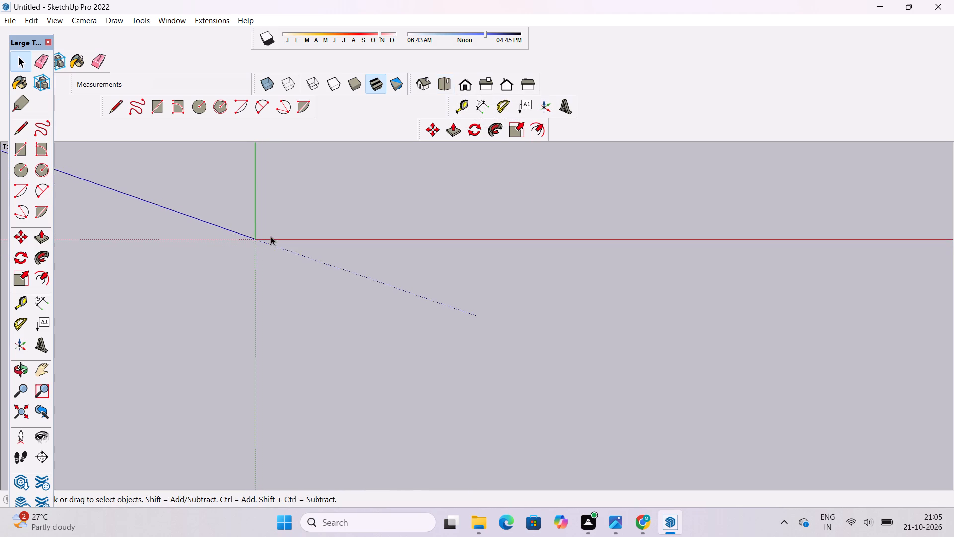
scroll(271, 236, up, 10)
scroll(212, 199, down, 3)
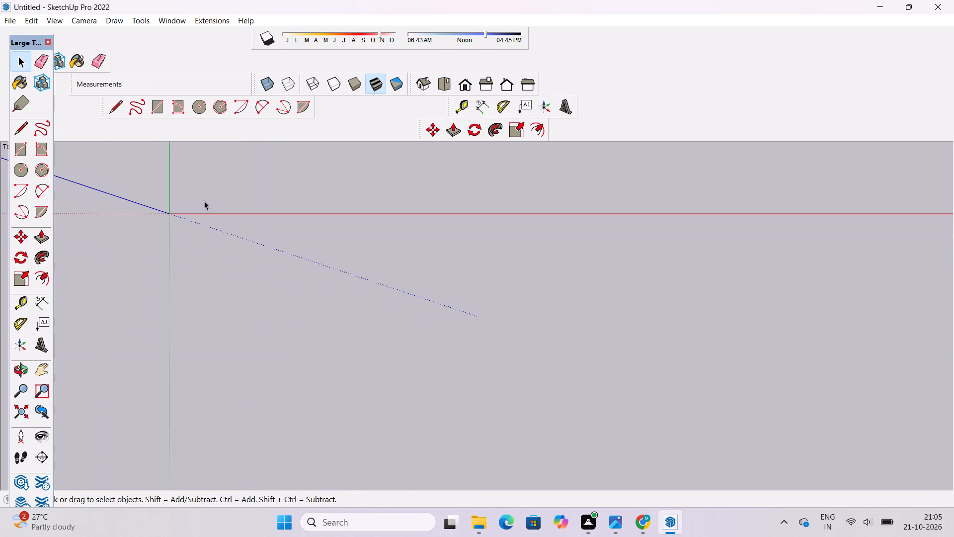
scroll(141, 213, up, 4)
scroll(141, 213, down, 3)
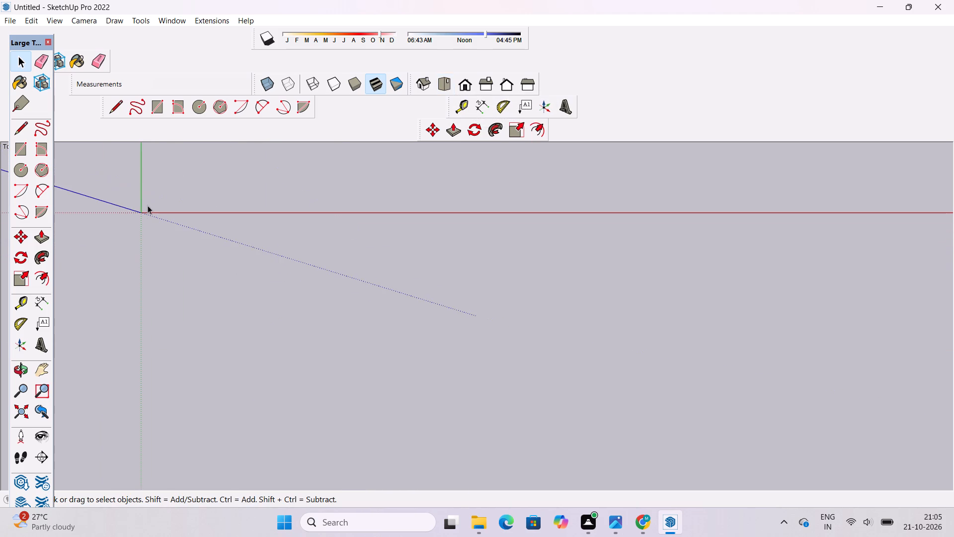
scroll(148, 205, up, 11)
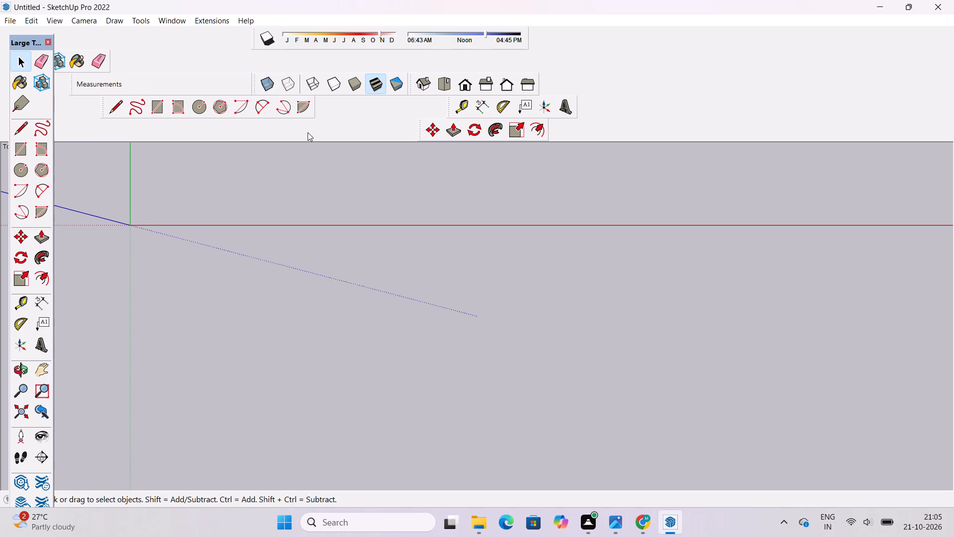
click(114, 107)
click(162, 207)
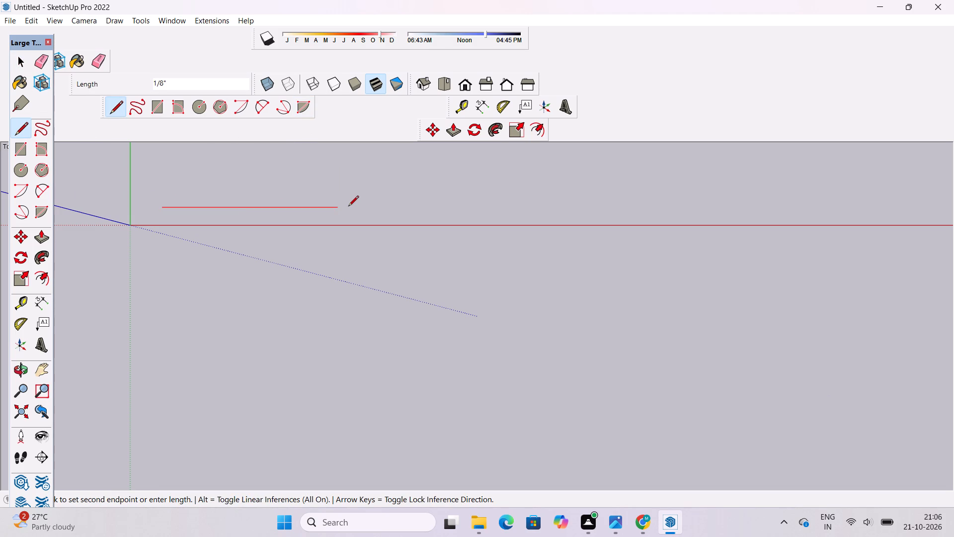
text(50')
key(Return)
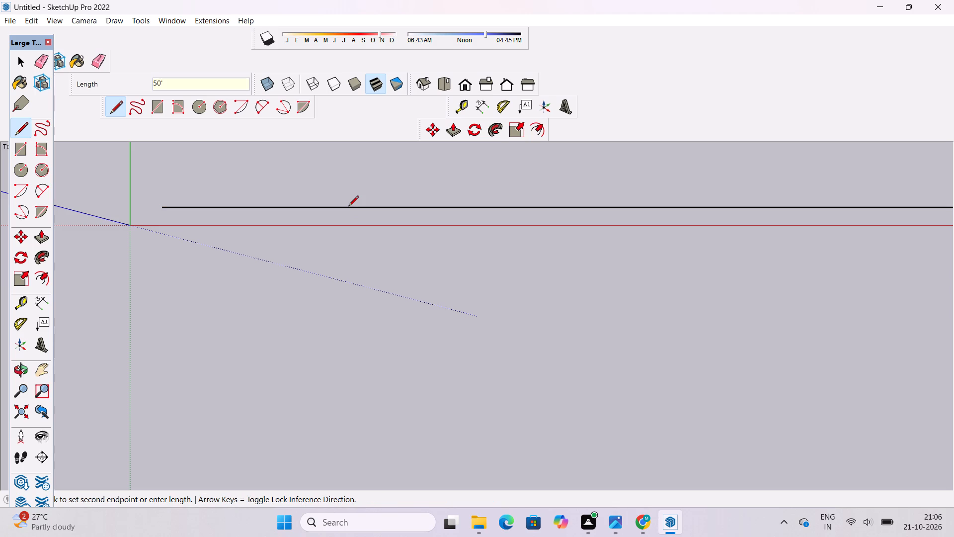
key(space)
Draw a 40' line along the green axis direction from the 50' line's endpoint near the origin.
text(l)
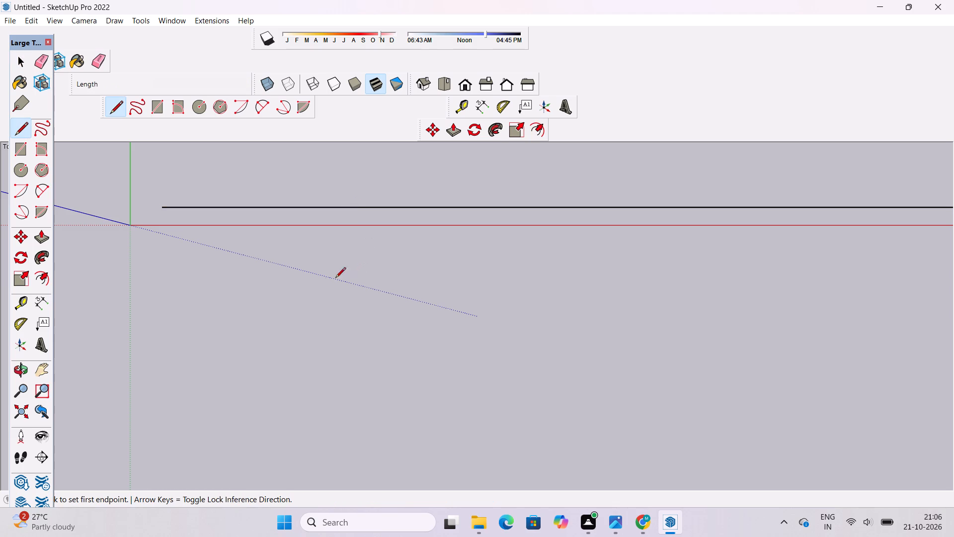
scroll(324, 281, down, 20)
scroll(324, 281, down, 9)
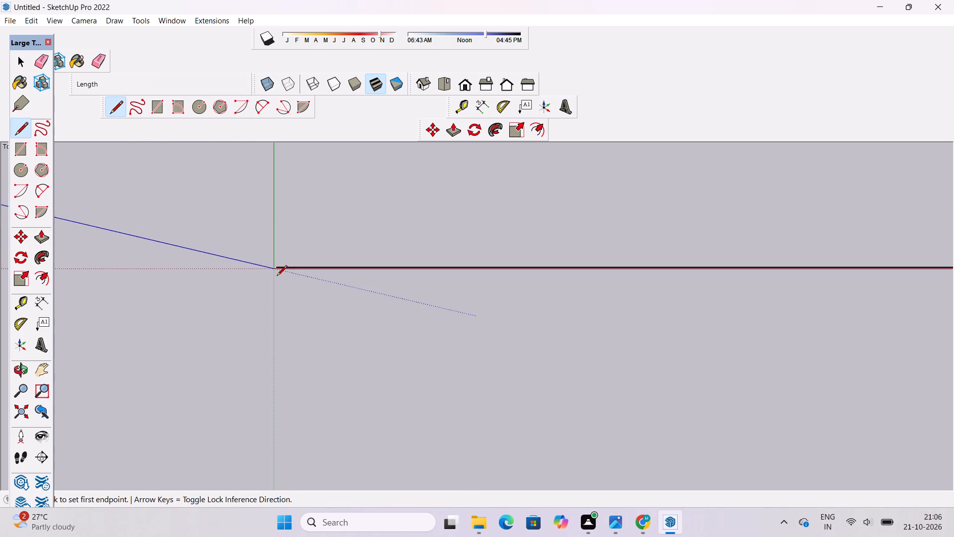
scroll(279, 275, up, 20)
click(275, 260)
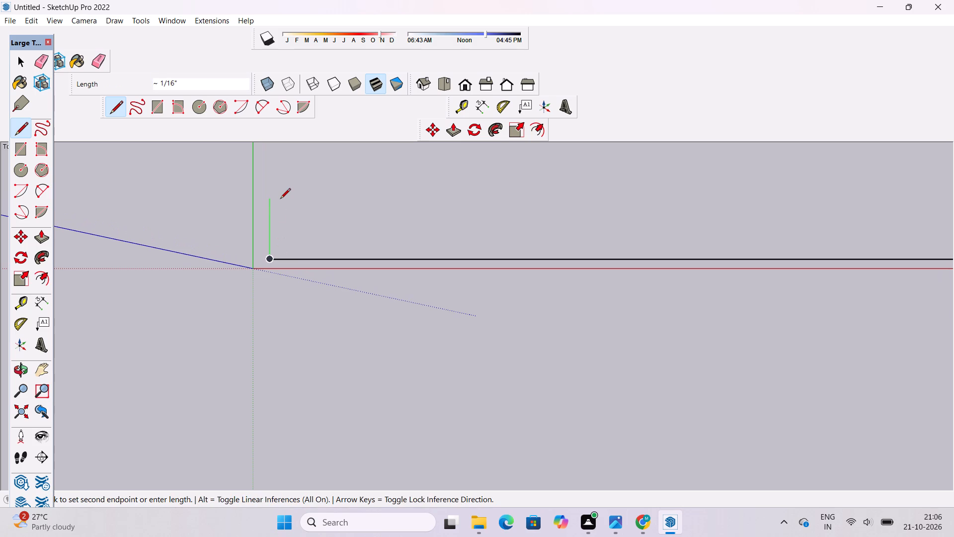
text(40')
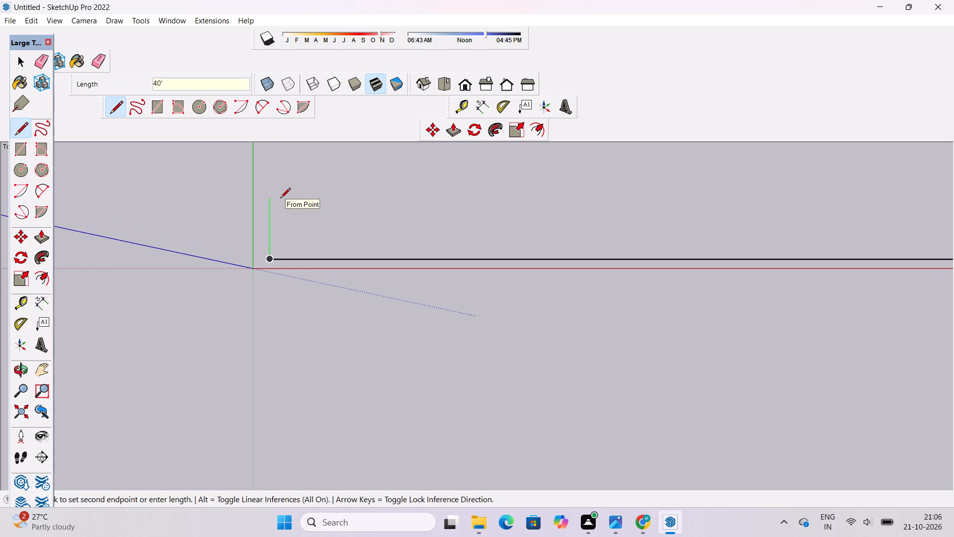
key(Return)
key(space)
Draw the remaining two edges from the 40' line's far end to close a 50' by 40' rectangular face.
text(o)
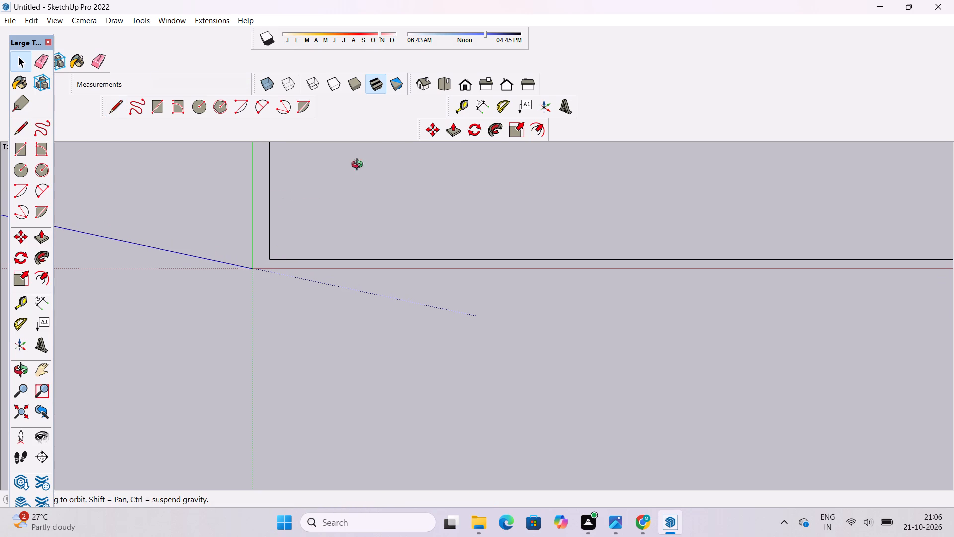
click(446, 86)
scroll(329, 266, down, 6)
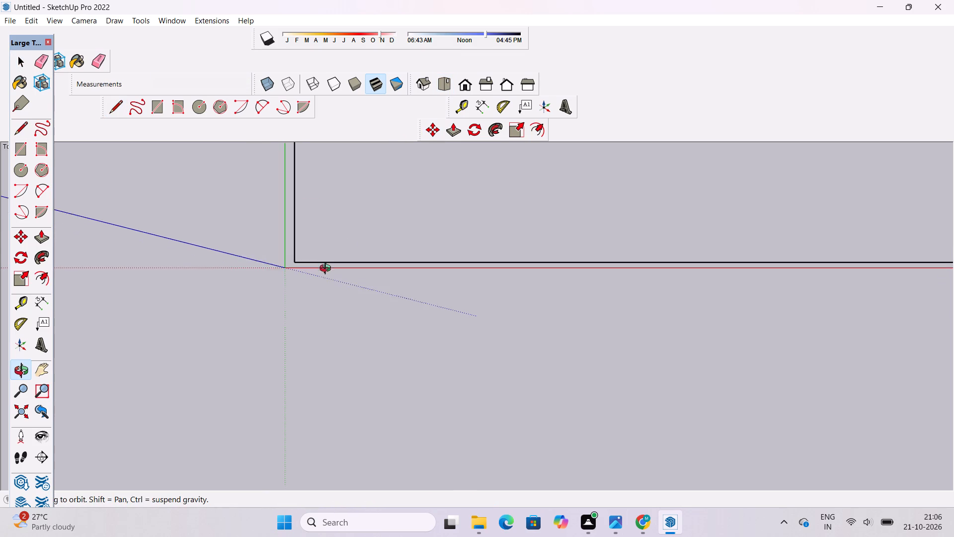
scroll(327, 269, down, 20)
scroll(327, 269, down, 5)
scroll(294, 305, down, 18)
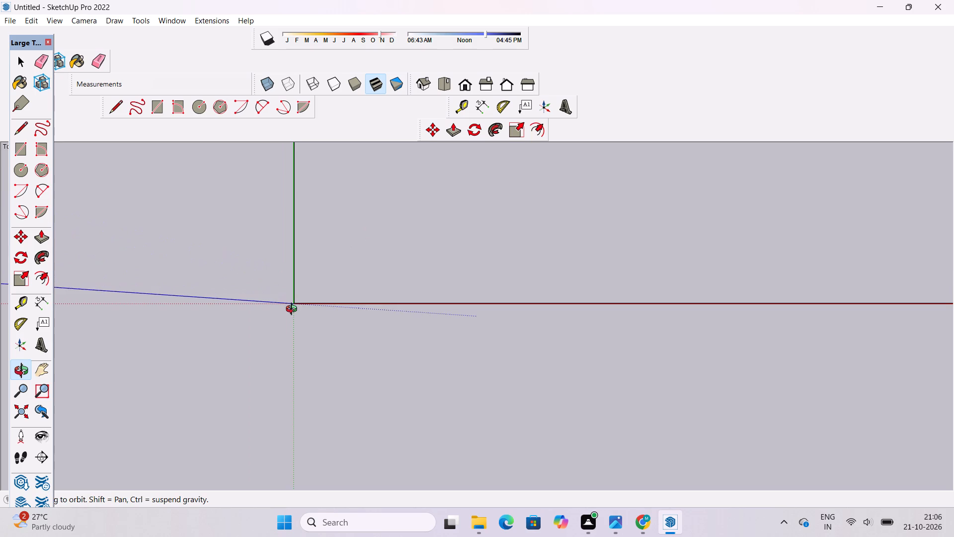
scroll(294, 310, down, 20)
scroll(294, 310, down, 20)
scroll(294, 310, down, 7)
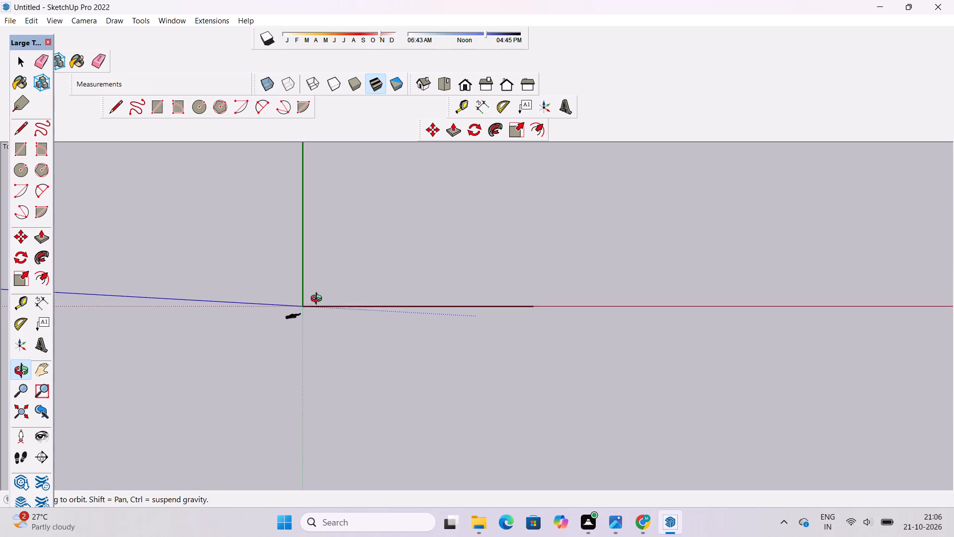
scroll(318, 300, down, 4)
drag(320, 305, 338, 252)
scroll(340, 248, down, 5)
drag(335, 290, 297, 229)
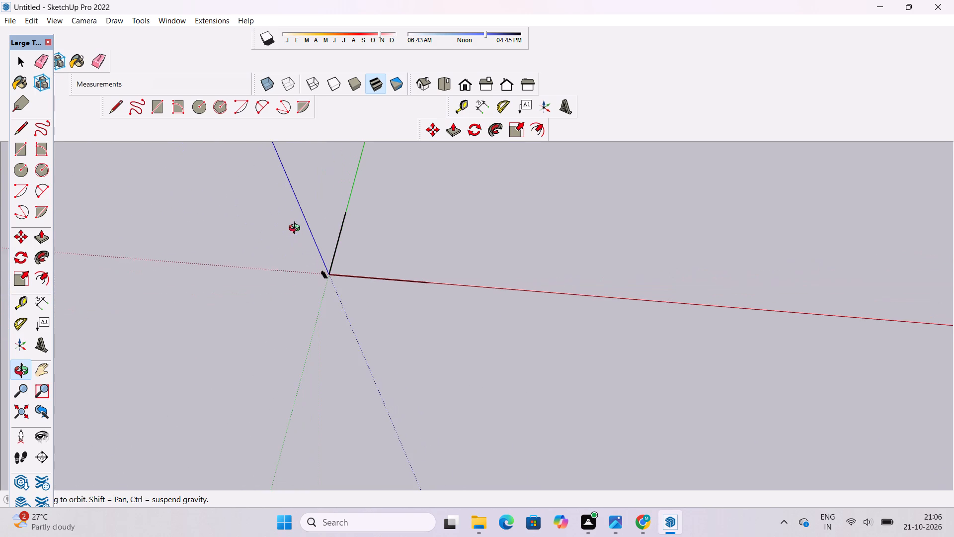
scroll(340, 234, up, 7)
drag(342, 284, 357, 246)
scroll(357, 246, down, 5)
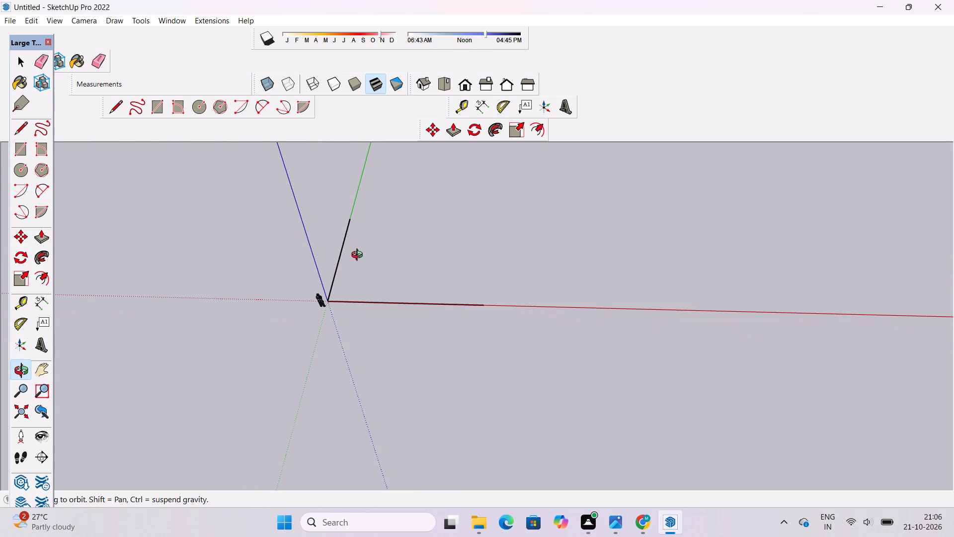
scroll(348, 256, up, 4)
scroll(306, 247, down, 10)
drag(350, 251, 353, 272)
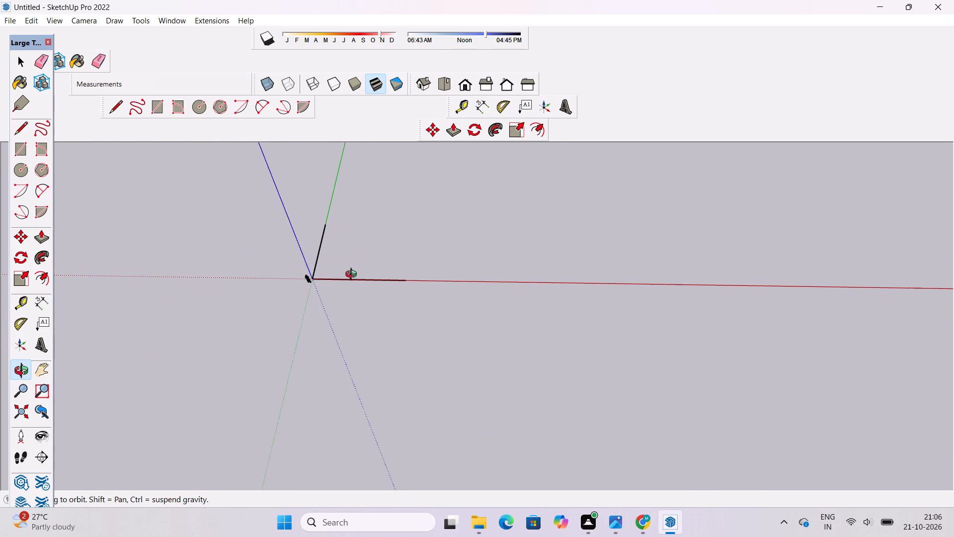
click(114, 108)
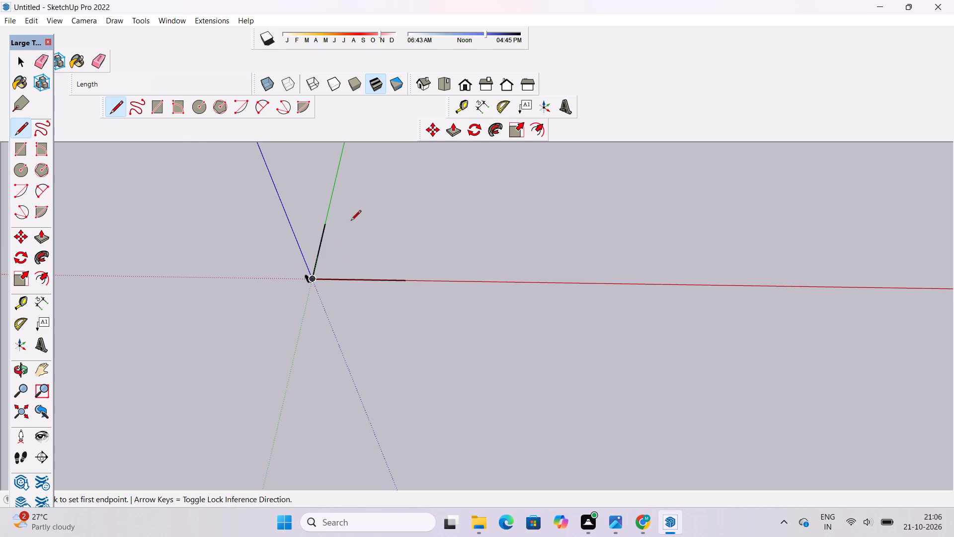
scroll(364, 229, up, 12)
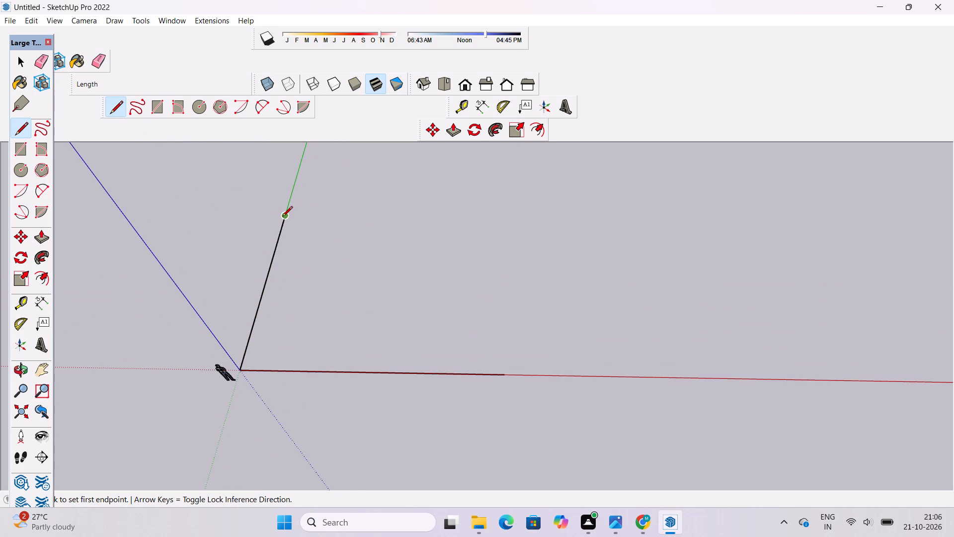
click(282, 217)
scroll(282, 217, down, 7)
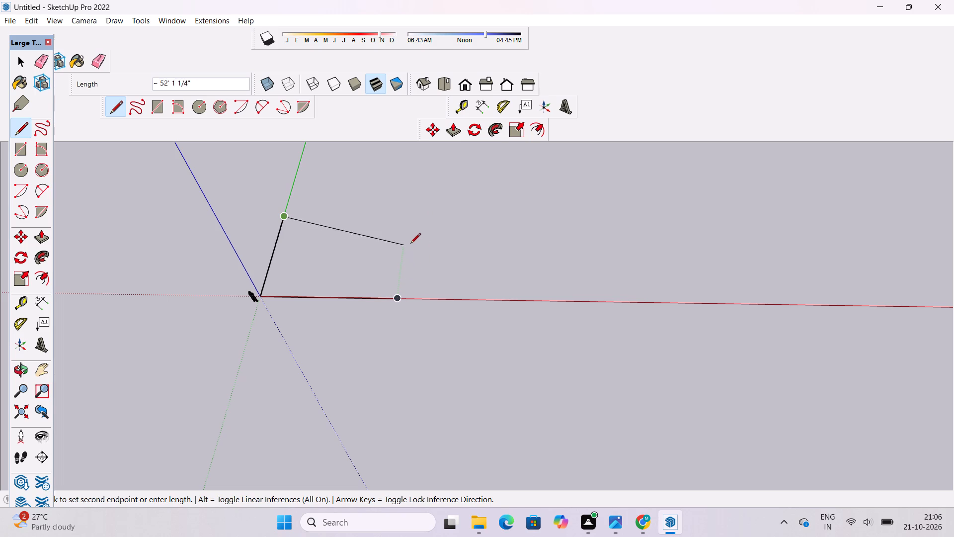
click(409, 218)
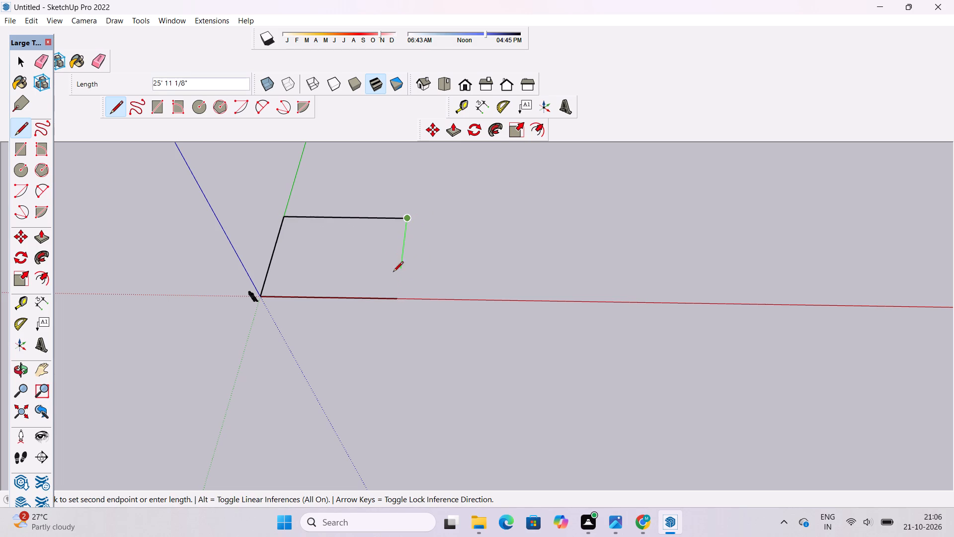
click(397, 298)
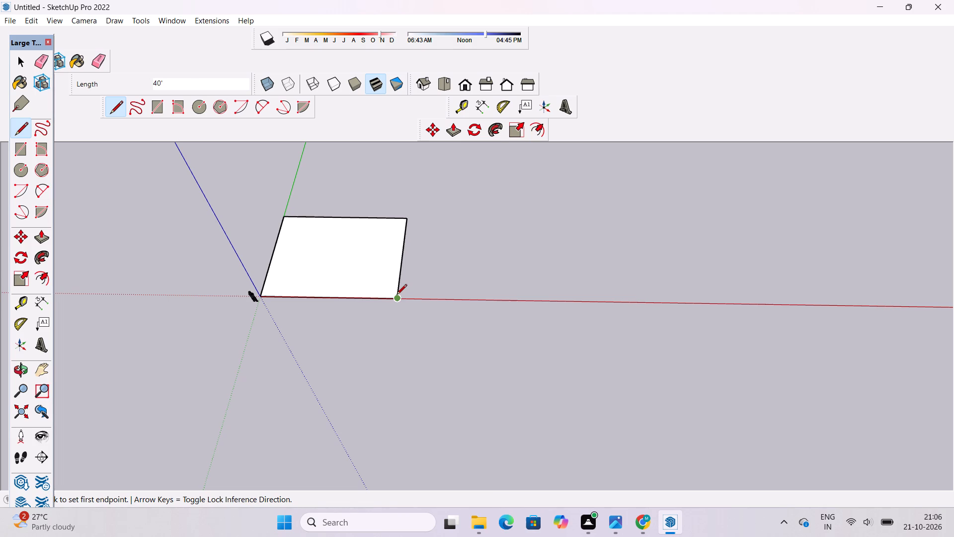
key(space)
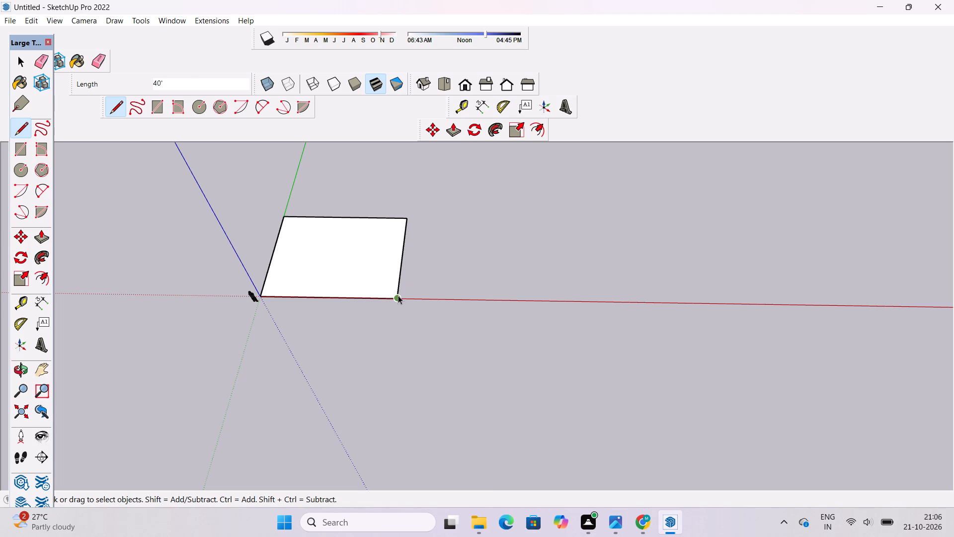
key(o)
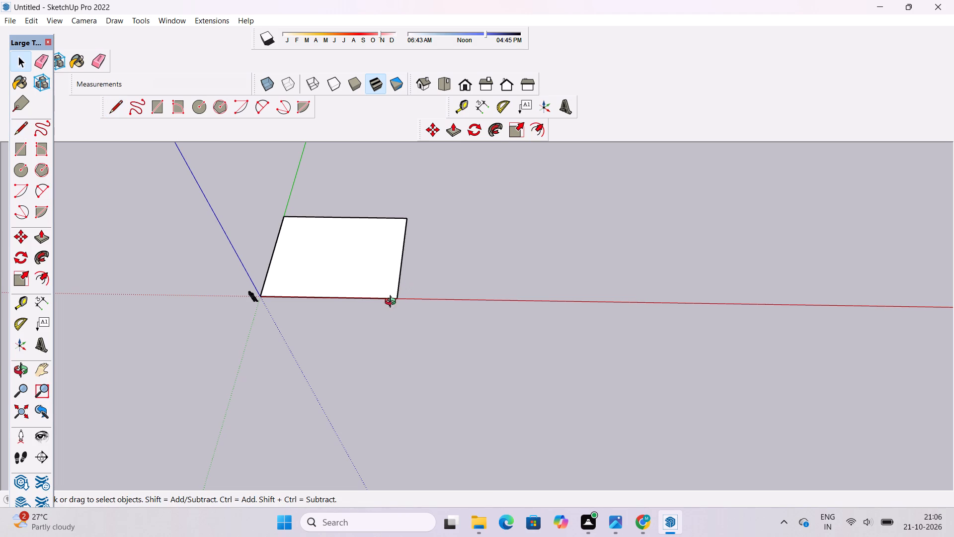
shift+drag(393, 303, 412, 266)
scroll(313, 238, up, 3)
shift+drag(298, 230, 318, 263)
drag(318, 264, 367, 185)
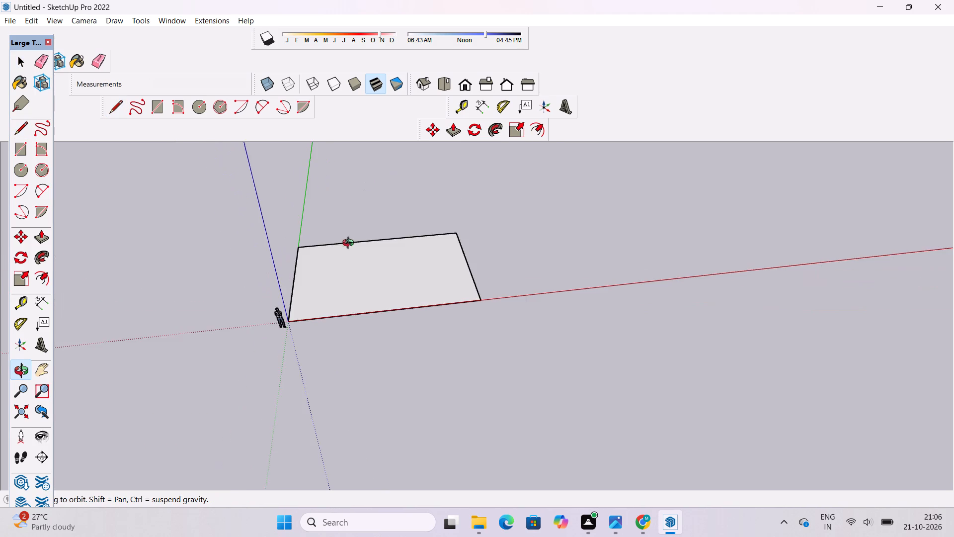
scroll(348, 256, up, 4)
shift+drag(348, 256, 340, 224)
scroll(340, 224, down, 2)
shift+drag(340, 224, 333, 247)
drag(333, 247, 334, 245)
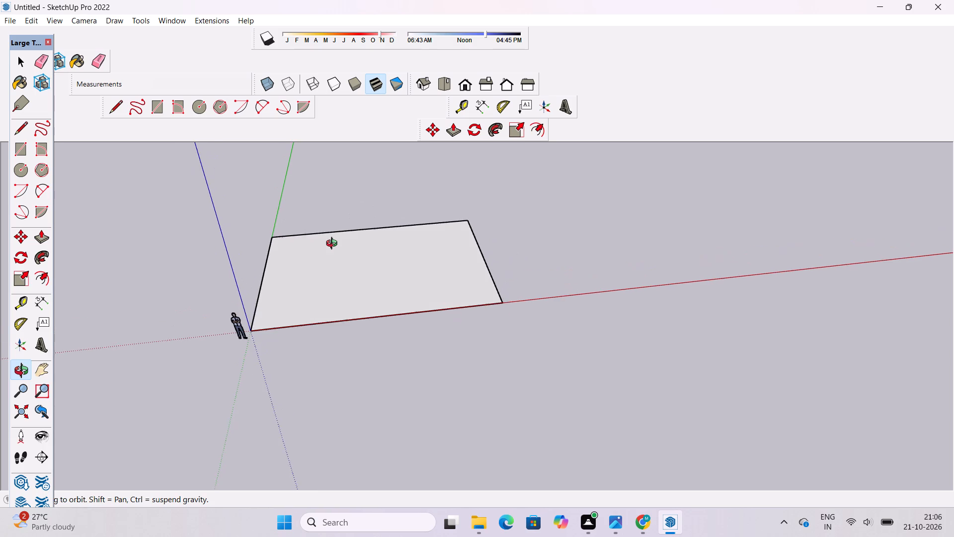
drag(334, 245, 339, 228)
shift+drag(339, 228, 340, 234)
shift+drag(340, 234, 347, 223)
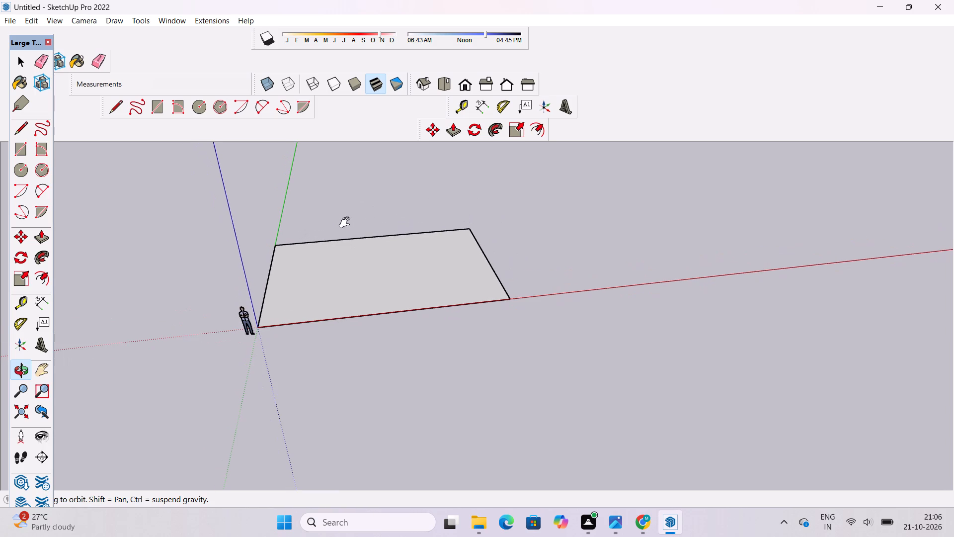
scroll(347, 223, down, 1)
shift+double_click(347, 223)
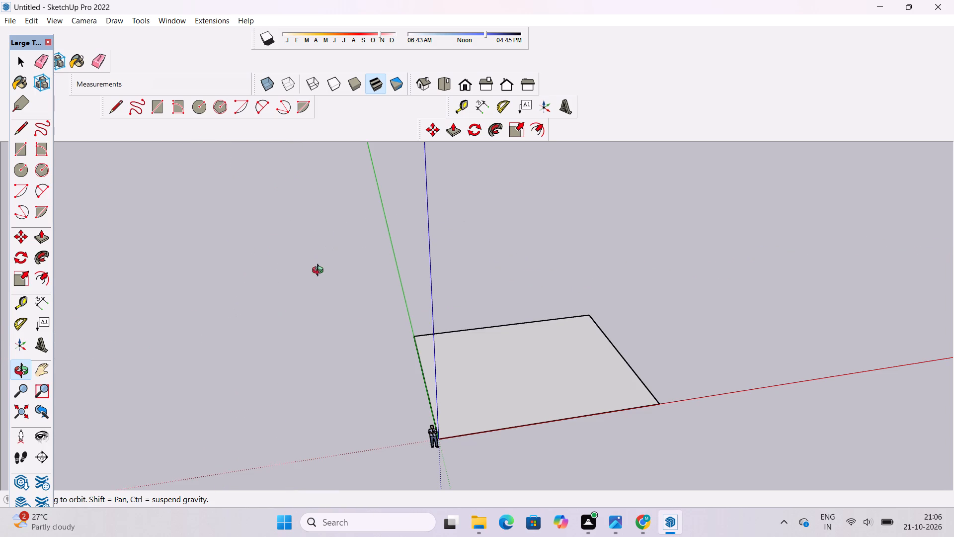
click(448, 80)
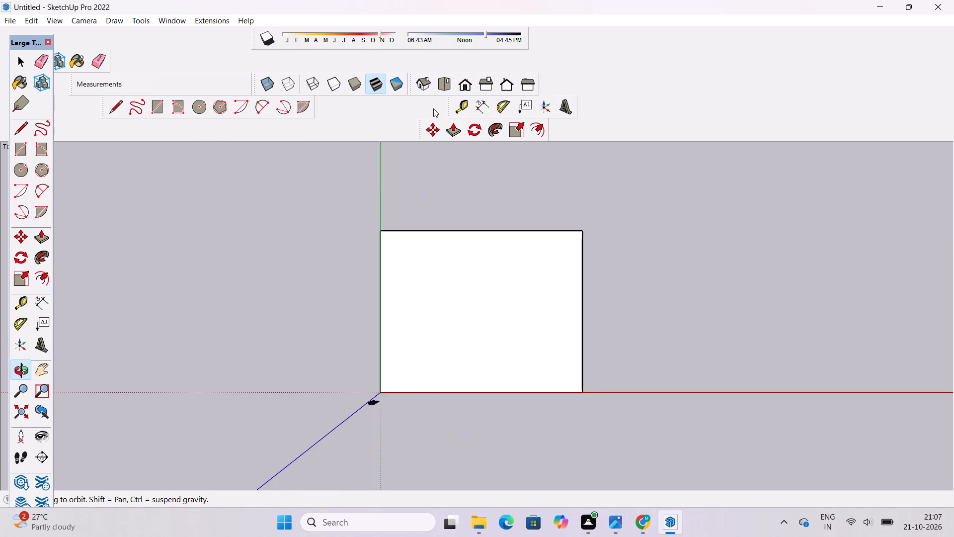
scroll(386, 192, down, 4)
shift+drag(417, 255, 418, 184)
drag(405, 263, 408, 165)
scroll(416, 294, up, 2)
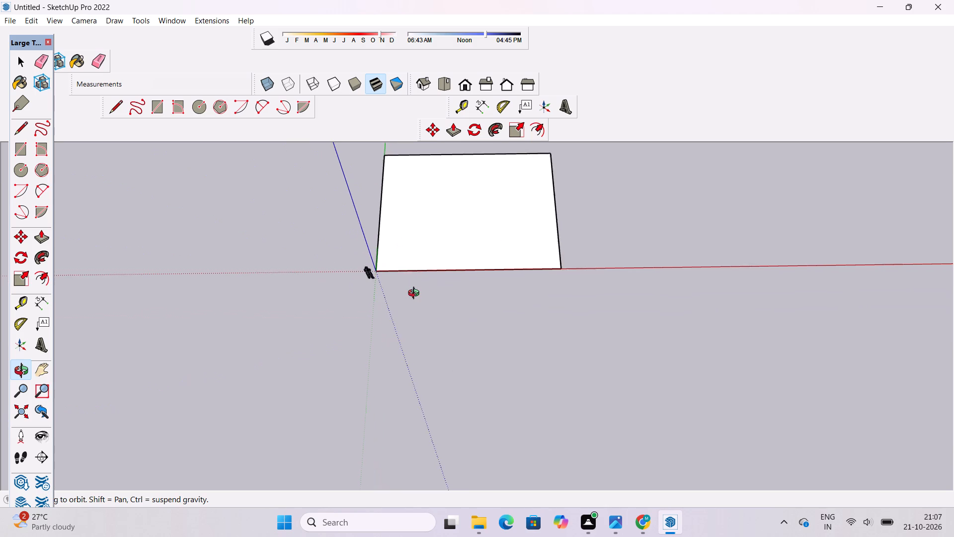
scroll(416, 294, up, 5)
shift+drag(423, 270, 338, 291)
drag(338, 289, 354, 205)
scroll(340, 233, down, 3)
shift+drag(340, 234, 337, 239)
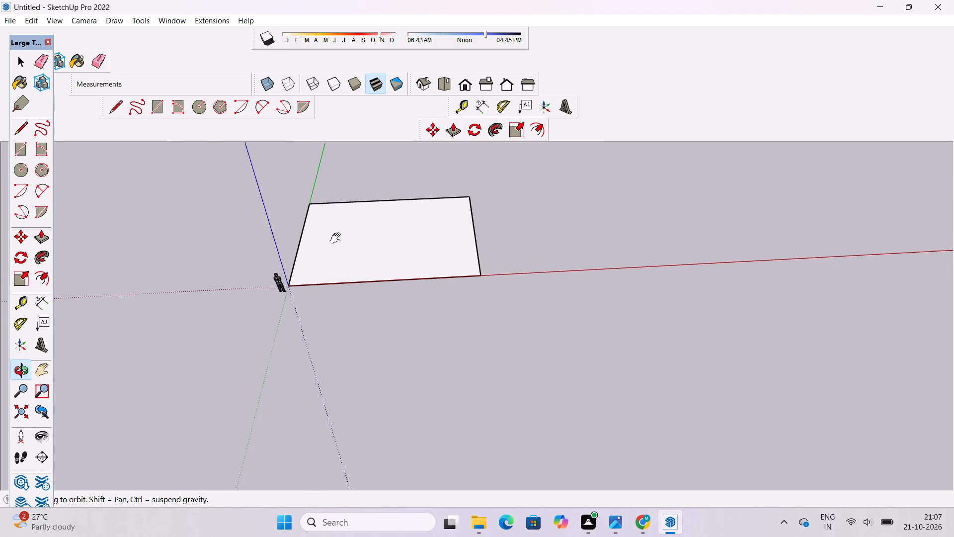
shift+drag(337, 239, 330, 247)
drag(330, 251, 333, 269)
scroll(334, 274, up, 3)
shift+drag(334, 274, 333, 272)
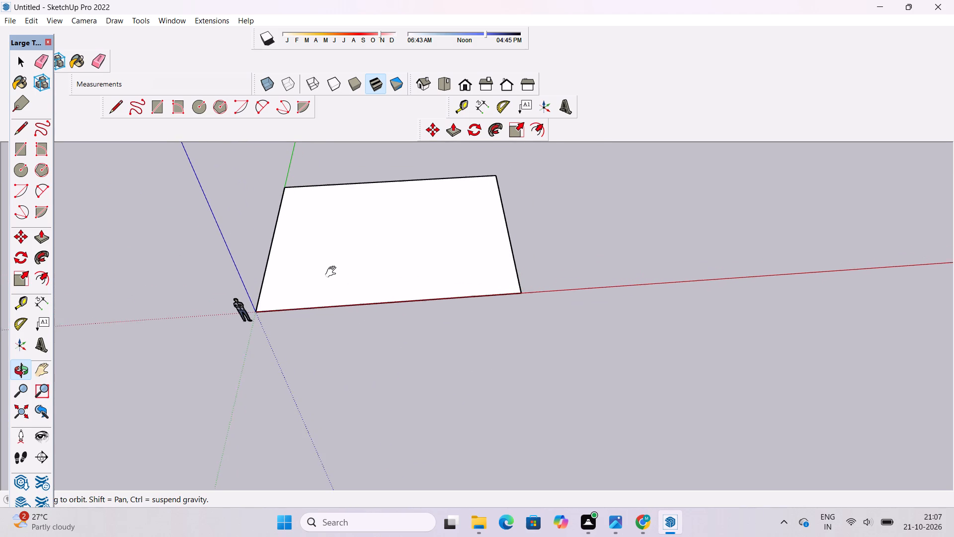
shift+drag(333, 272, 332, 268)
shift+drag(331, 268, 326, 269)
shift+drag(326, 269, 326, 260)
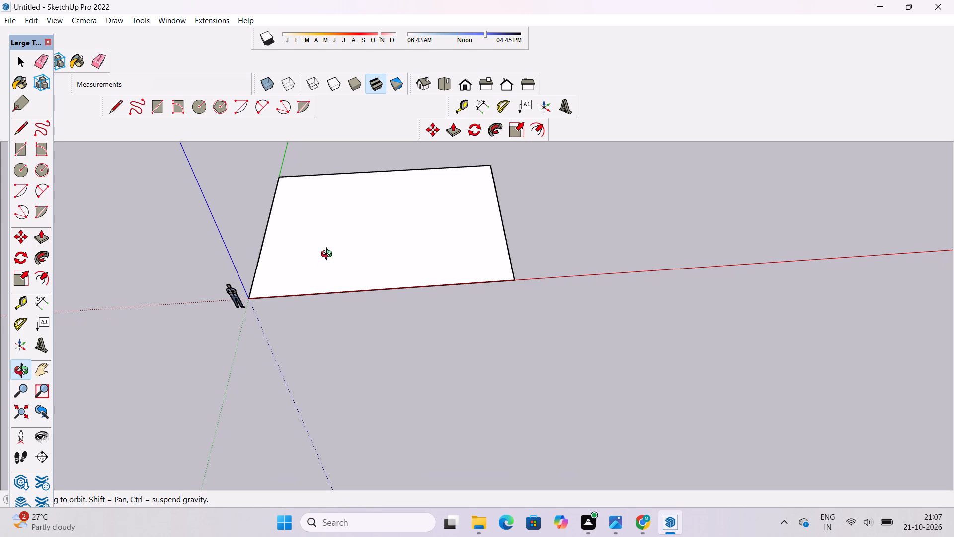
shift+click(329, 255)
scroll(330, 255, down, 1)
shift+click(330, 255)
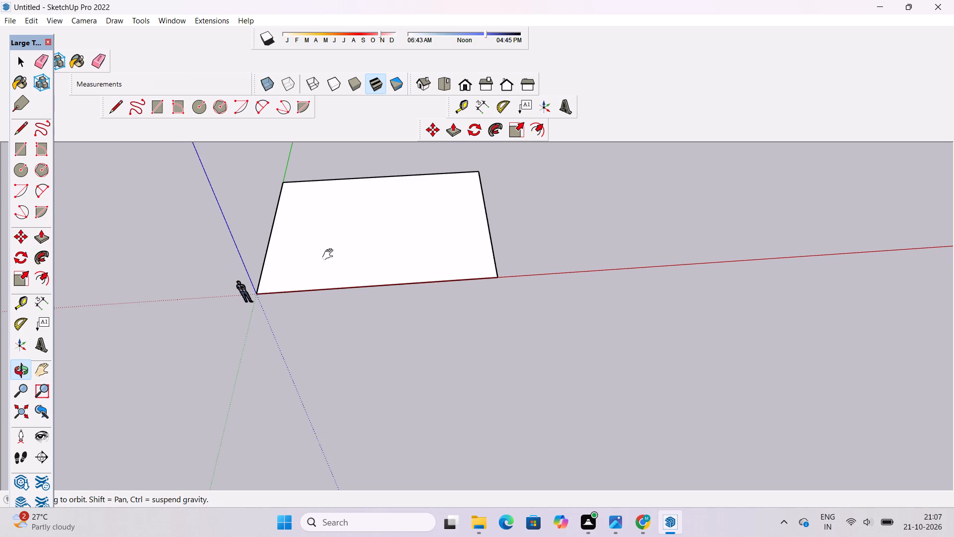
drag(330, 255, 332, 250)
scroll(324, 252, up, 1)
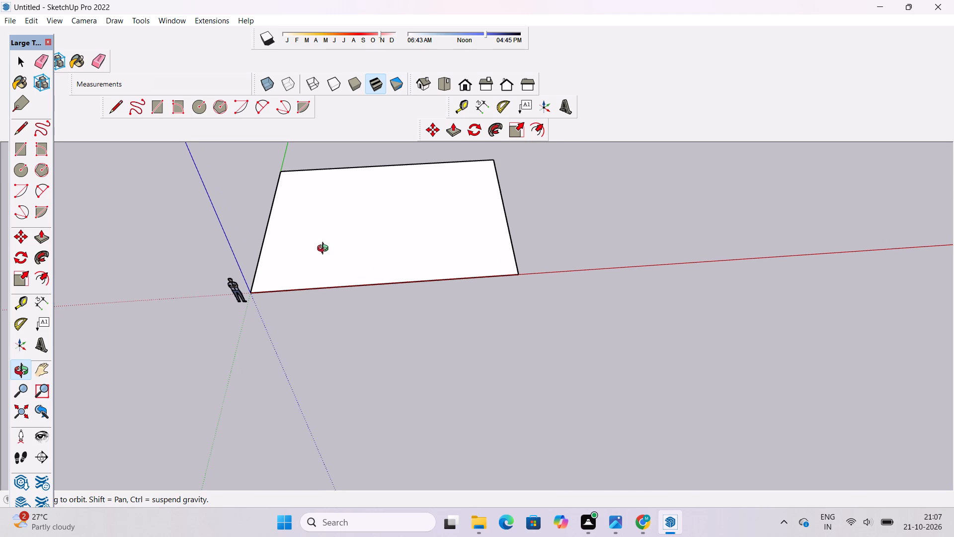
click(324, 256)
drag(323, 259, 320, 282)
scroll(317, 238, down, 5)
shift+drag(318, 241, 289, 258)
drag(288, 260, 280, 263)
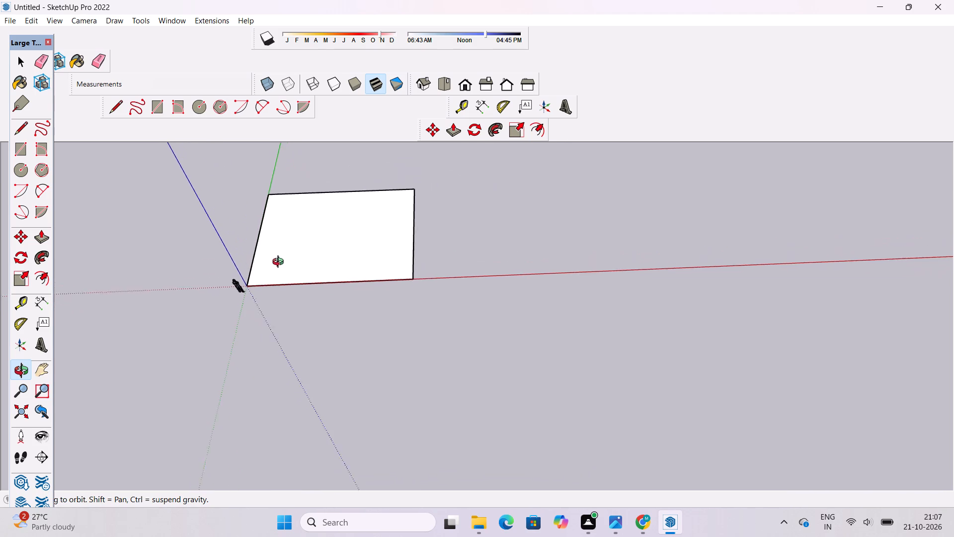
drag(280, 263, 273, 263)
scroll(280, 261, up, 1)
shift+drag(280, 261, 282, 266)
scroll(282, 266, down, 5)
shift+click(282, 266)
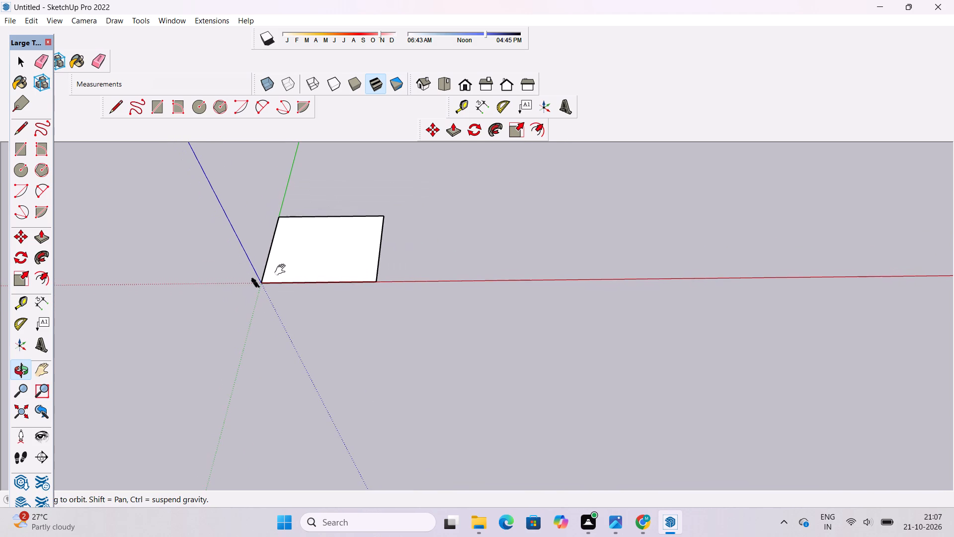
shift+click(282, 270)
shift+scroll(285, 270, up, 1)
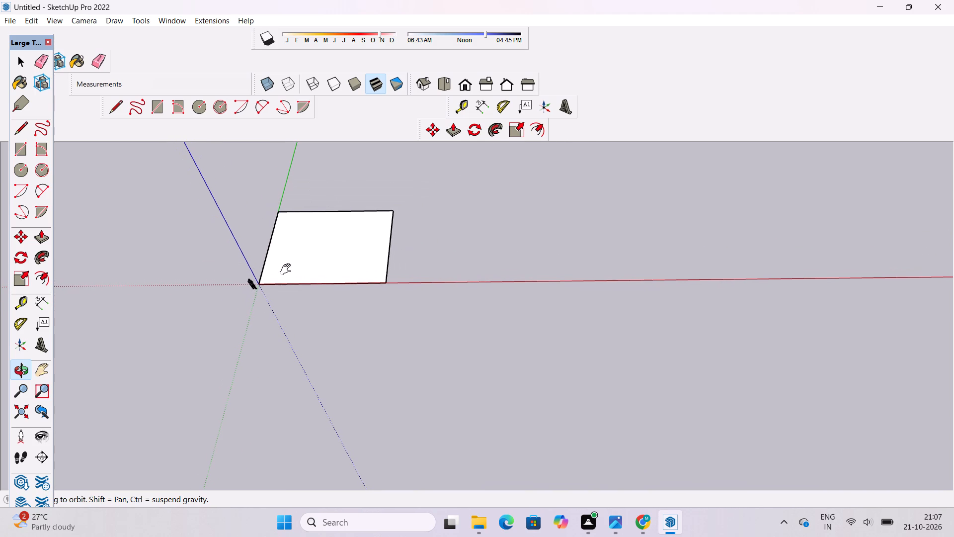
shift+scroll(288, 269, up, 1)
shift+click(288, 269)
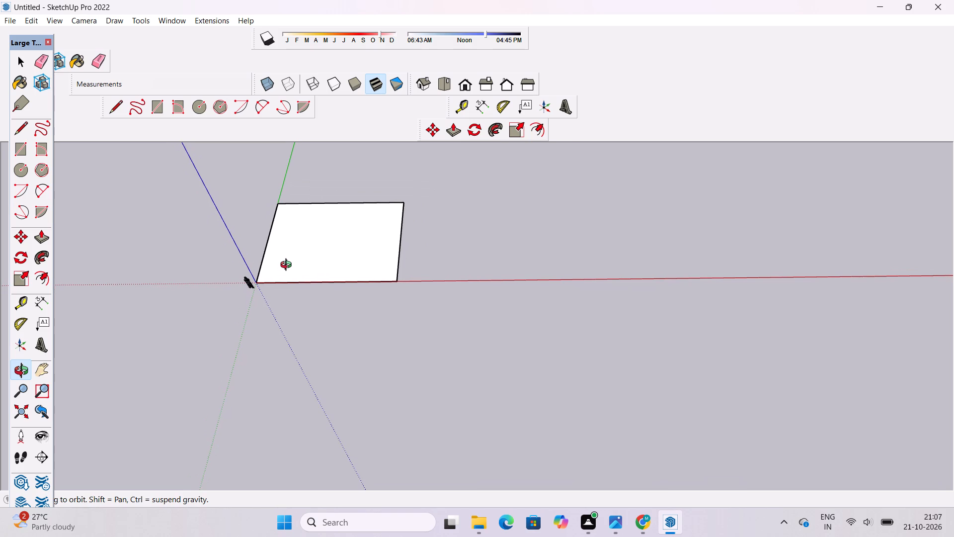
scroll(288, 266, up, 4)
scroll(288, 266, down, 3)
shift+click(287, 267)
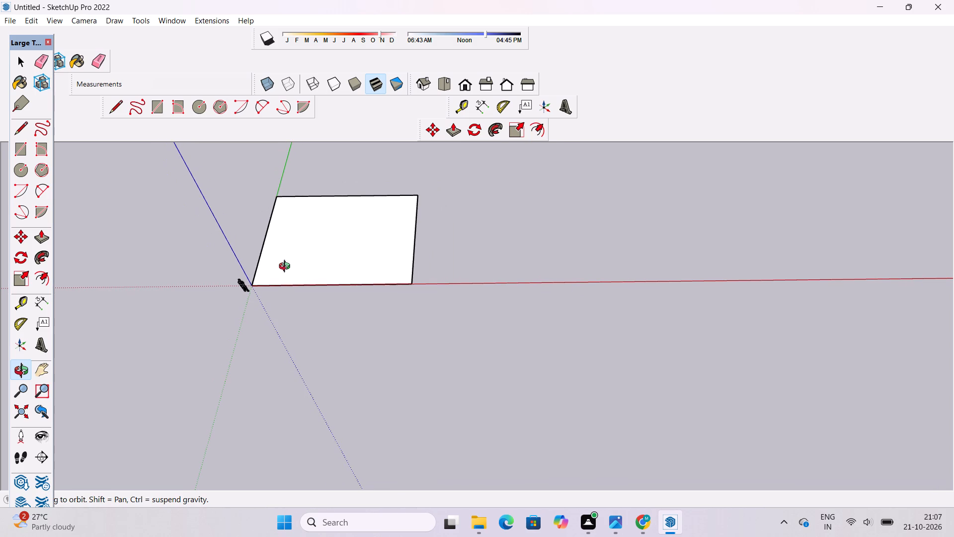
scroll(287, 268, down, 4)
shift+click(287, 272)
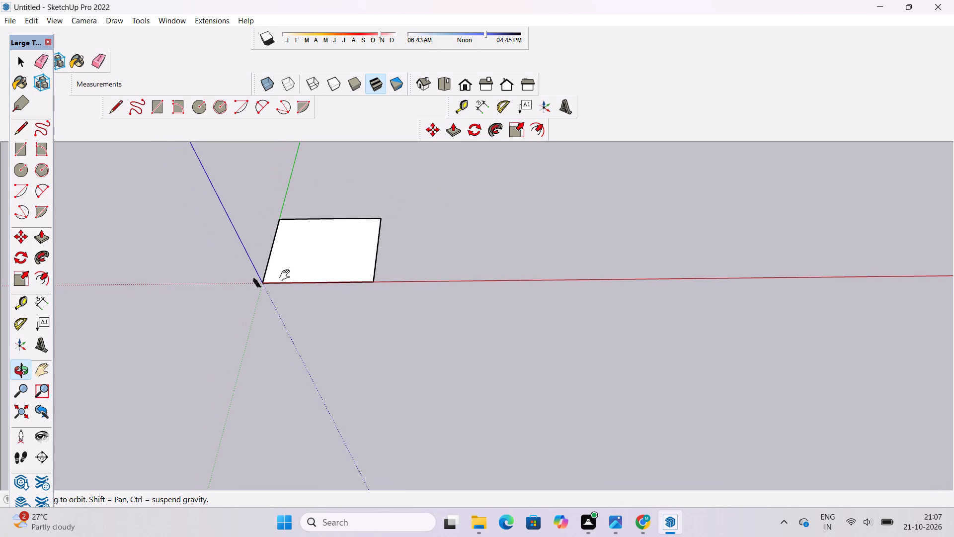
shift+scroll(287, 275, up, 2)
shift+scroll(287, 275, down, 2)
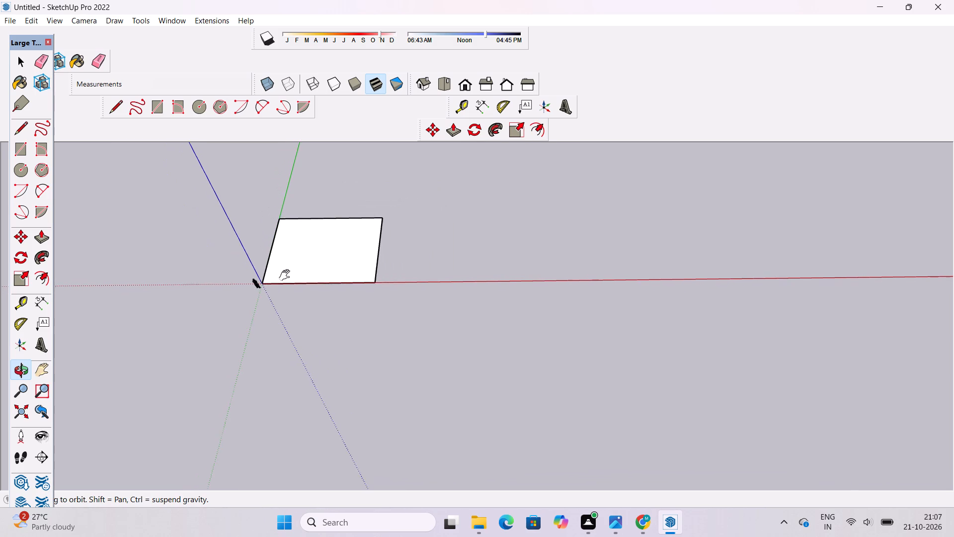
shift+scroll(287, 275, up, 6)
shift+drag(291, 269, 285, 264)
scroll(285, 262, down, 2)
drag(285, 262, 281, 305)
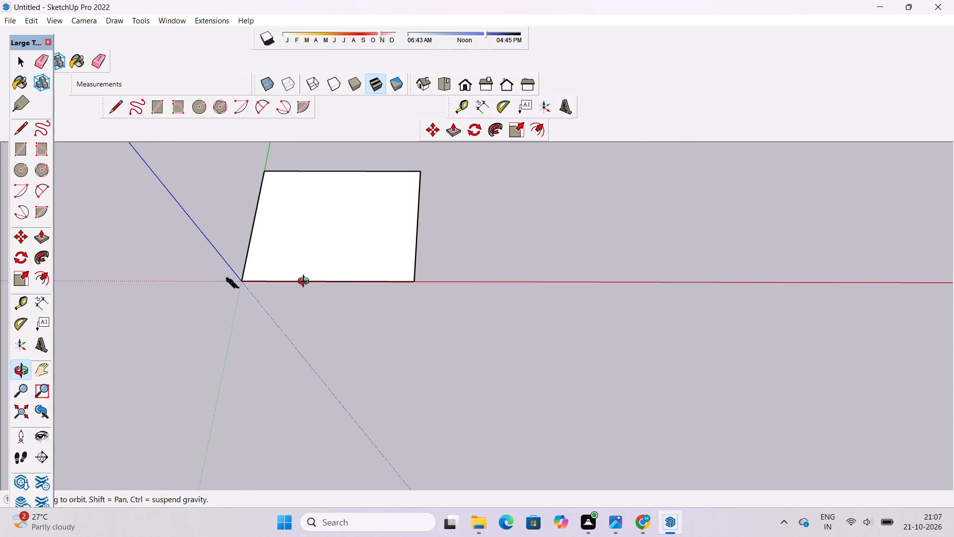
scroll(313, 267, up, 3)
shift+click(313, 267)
Move the rectangle's 40' edge farthest from the origin 20' outward along the red axis.
key(space)
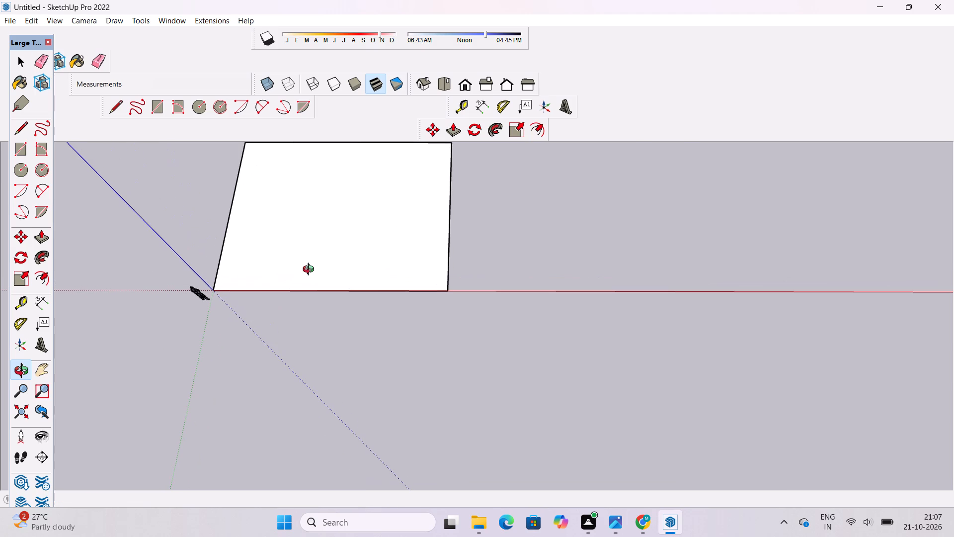
text(m)
scroll(332, 276, down, 4)
scroll(397, 241, down, 3)
scroll(429, 230, up, 4)
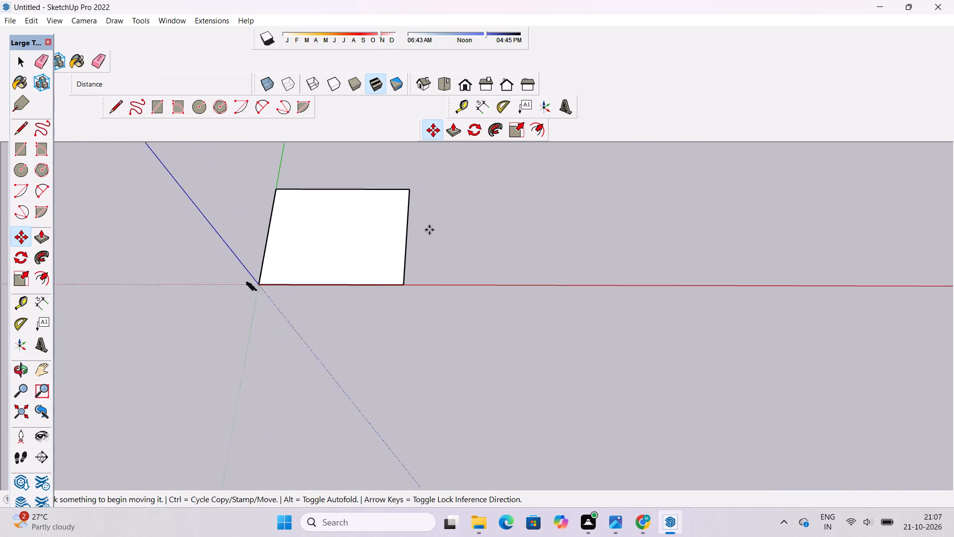
scroll(423, 235, up, 1)
scroll(398, 243, down, 4)
scroll(412, 235, up, 4)
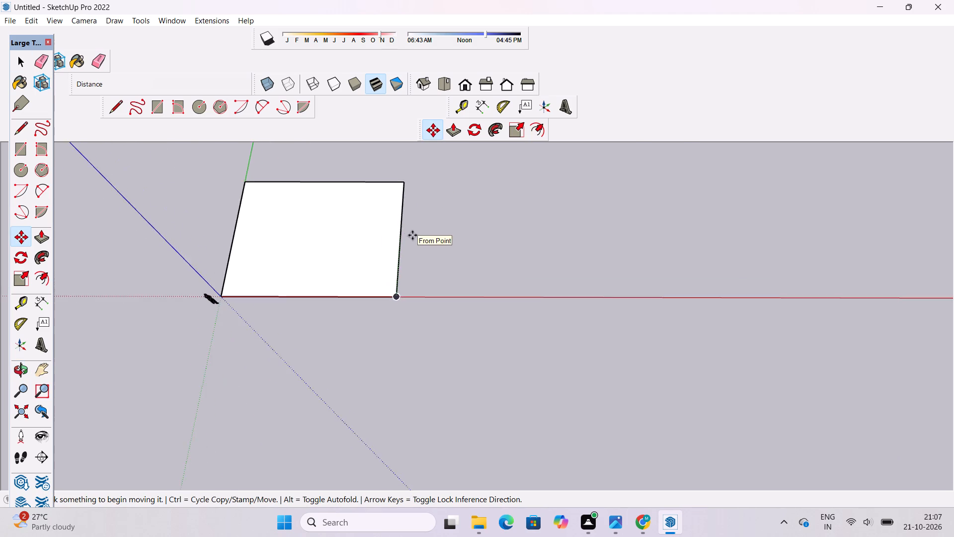
scroll(412, 235, up, 4)
click(399, 235)
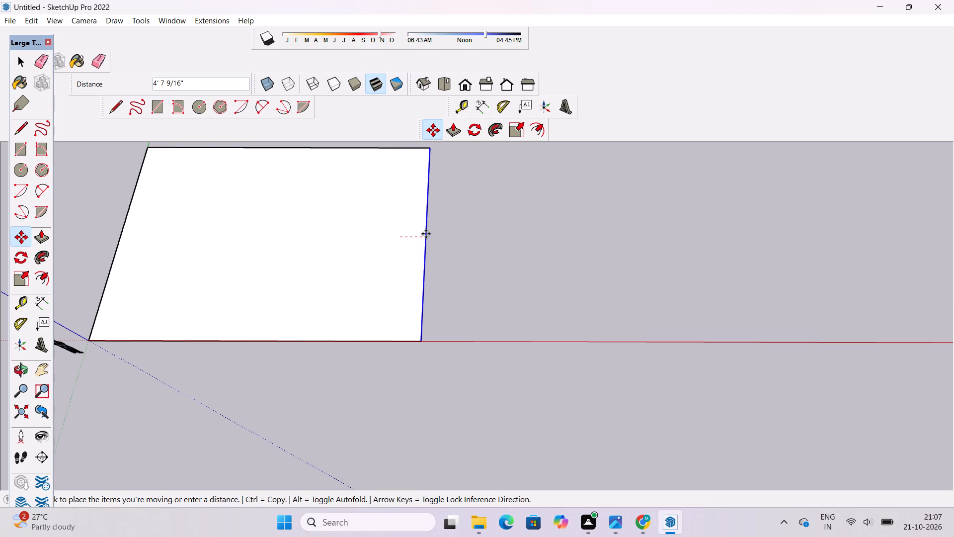
text(20')
key(Return)
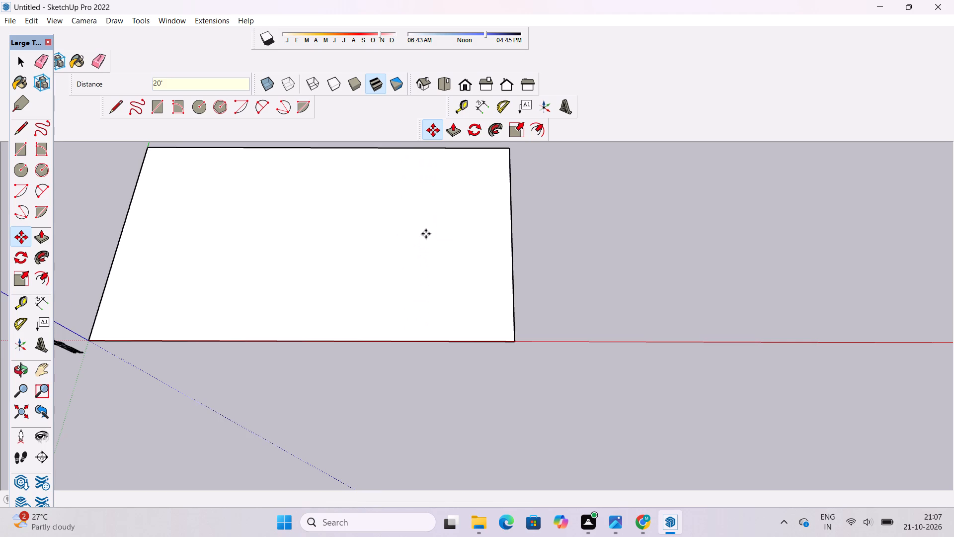
Copy the whole rectangle, face and edges, from its corner at the origin about 108' along the red axis.
scroll(427, 241, down, 6)
scroll(341, 282, down, 3)
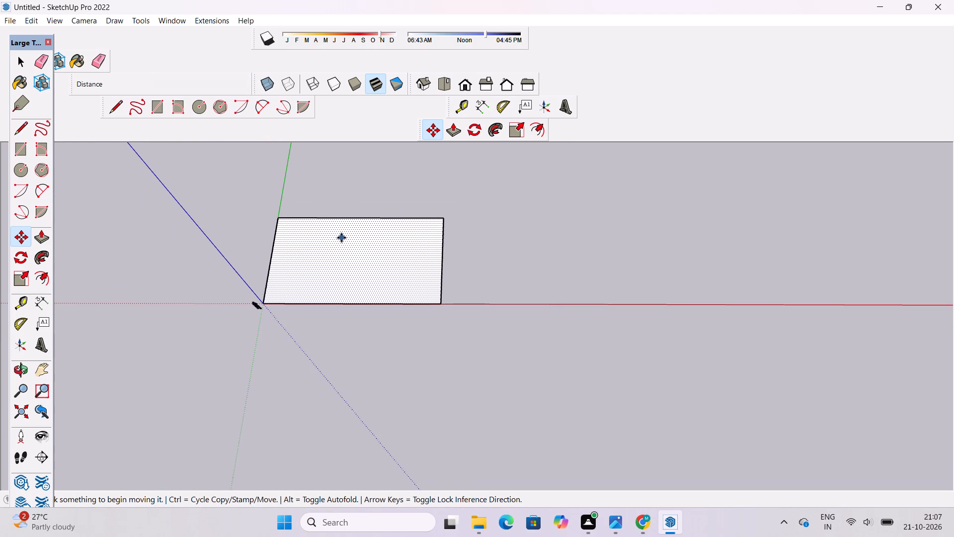
key(space)
double_click(339, 246)
click(339, 246)
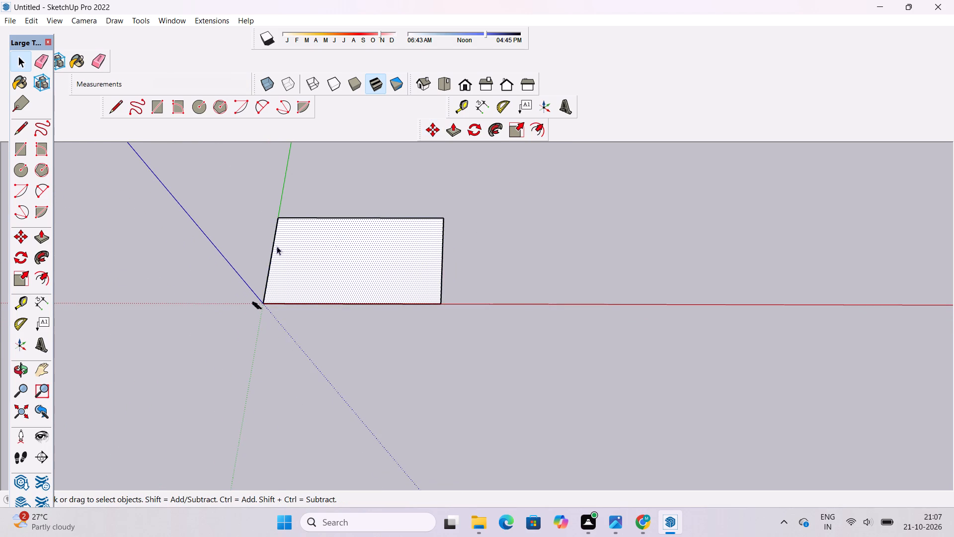
click(23, 232)
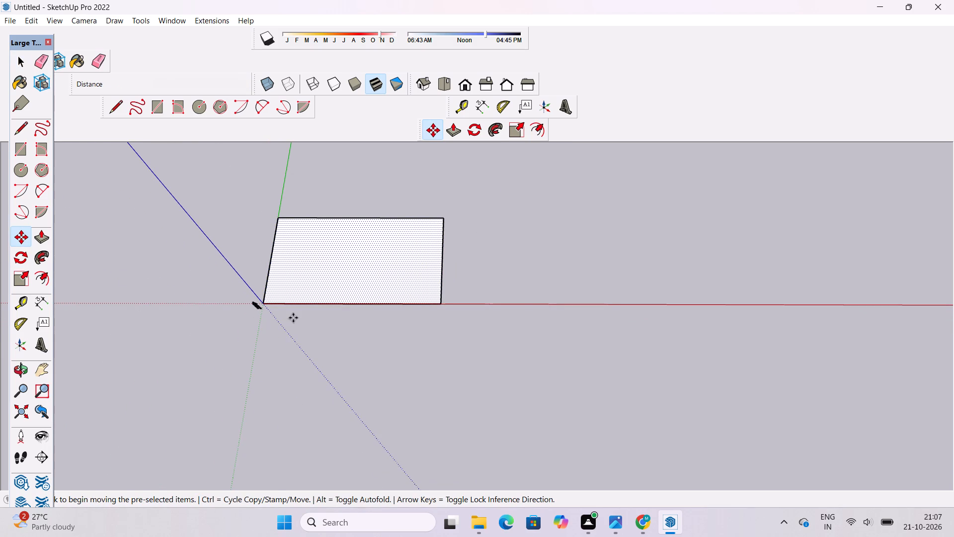
scroll(296, 318, up, 9)
click(242, 289)
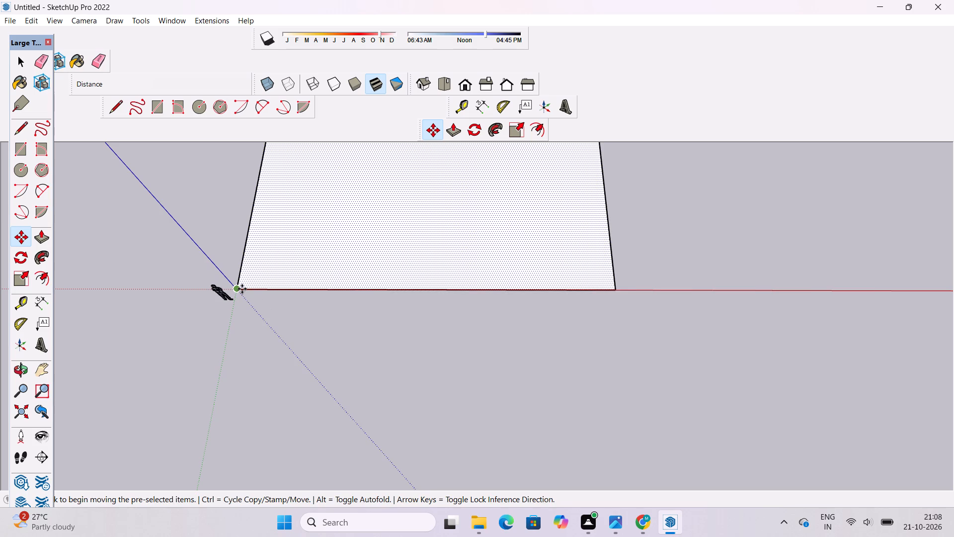
scroll(242, 289, down, 4)
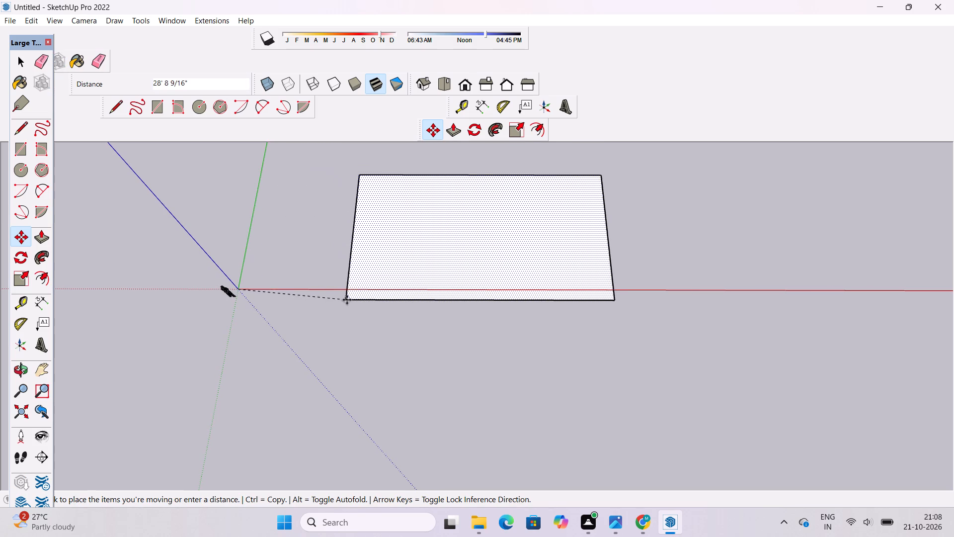
scroll(354, 286, down, 15)
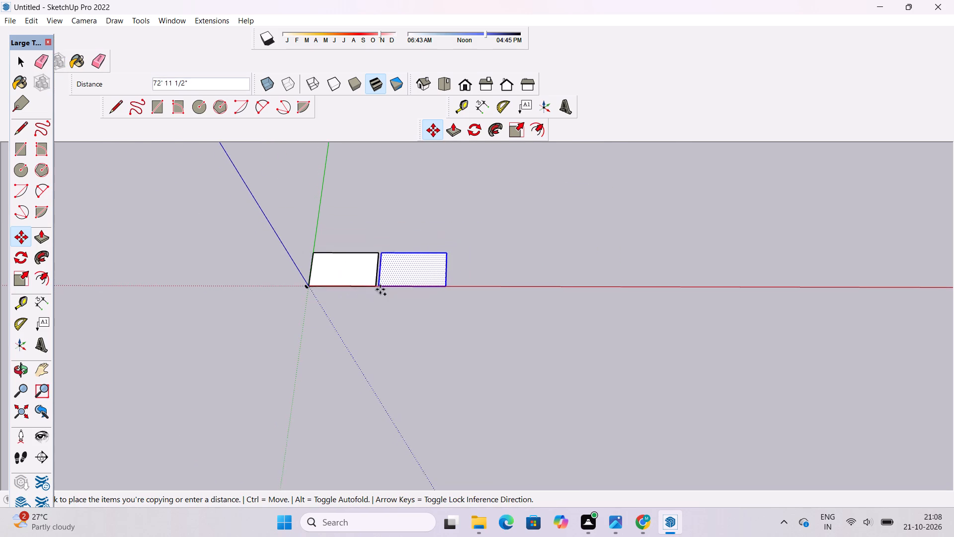
scroll(381, 289, up, 12)
click(474, 283)
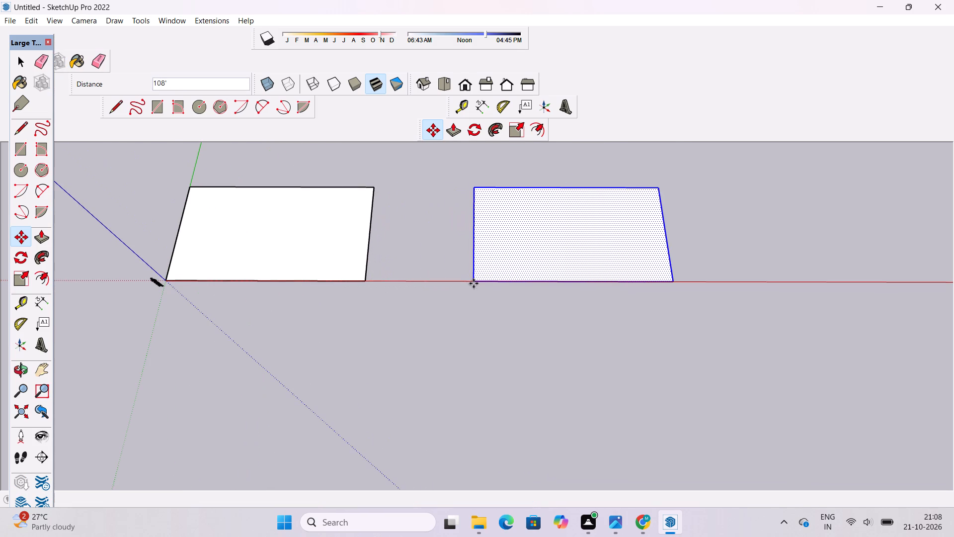
key(space)
click(431, 264)
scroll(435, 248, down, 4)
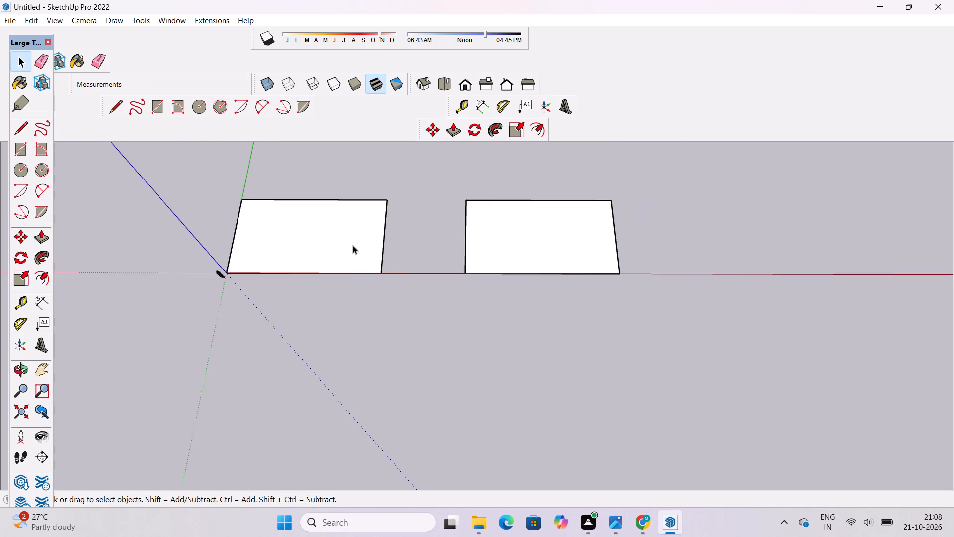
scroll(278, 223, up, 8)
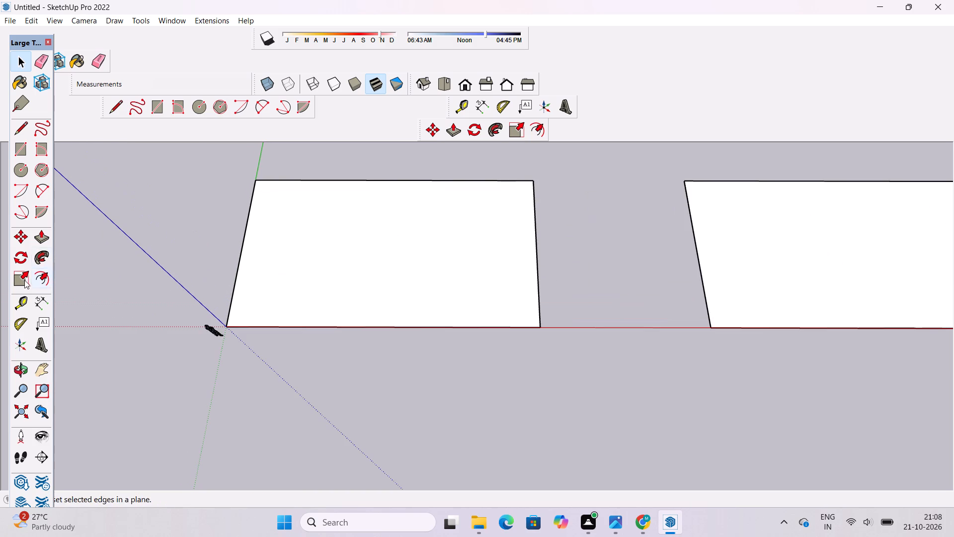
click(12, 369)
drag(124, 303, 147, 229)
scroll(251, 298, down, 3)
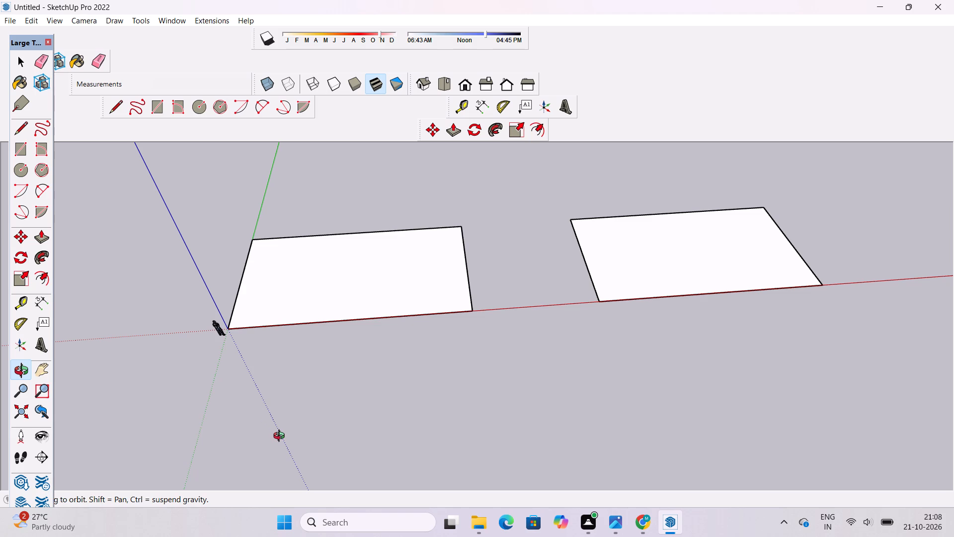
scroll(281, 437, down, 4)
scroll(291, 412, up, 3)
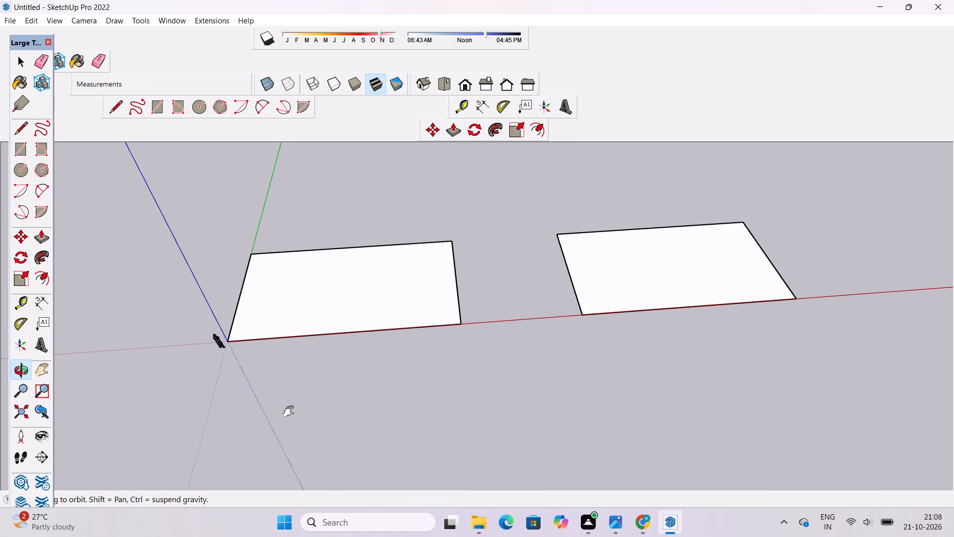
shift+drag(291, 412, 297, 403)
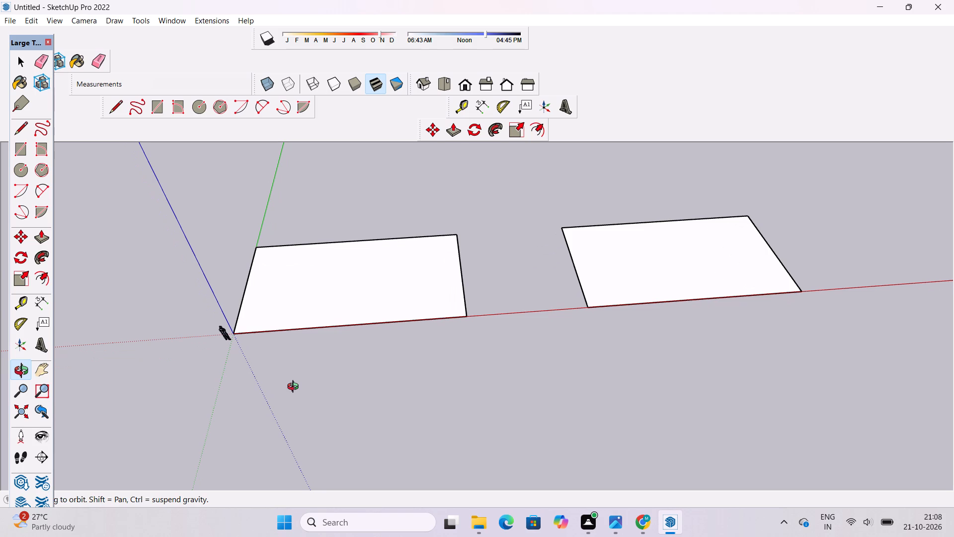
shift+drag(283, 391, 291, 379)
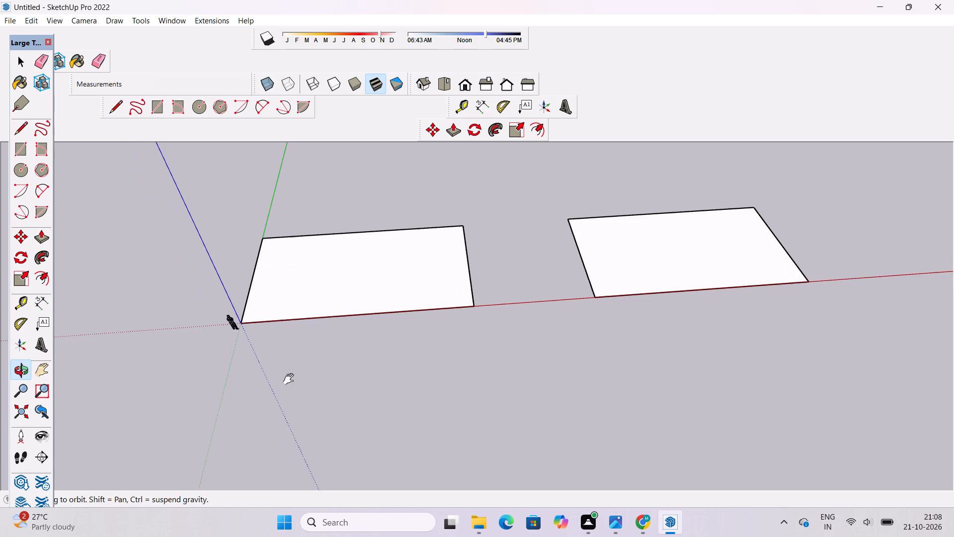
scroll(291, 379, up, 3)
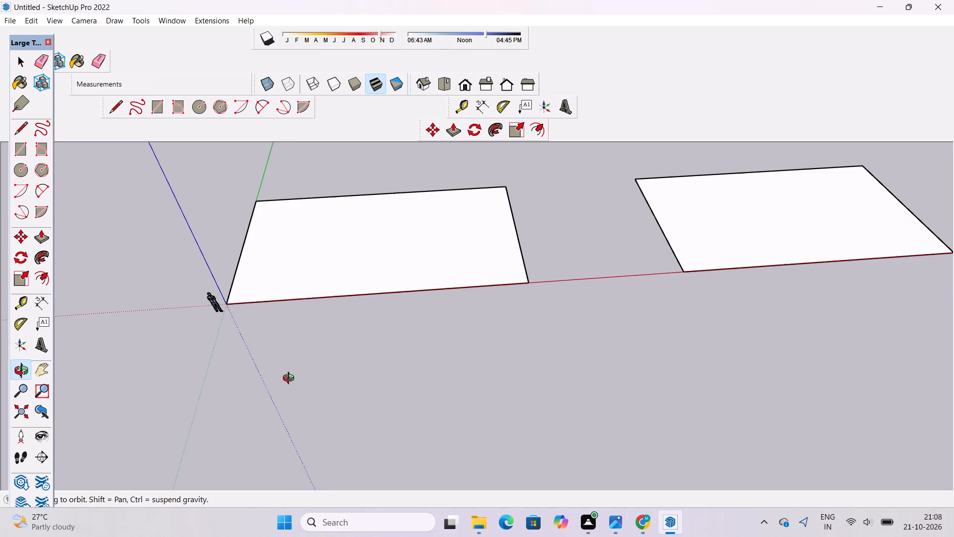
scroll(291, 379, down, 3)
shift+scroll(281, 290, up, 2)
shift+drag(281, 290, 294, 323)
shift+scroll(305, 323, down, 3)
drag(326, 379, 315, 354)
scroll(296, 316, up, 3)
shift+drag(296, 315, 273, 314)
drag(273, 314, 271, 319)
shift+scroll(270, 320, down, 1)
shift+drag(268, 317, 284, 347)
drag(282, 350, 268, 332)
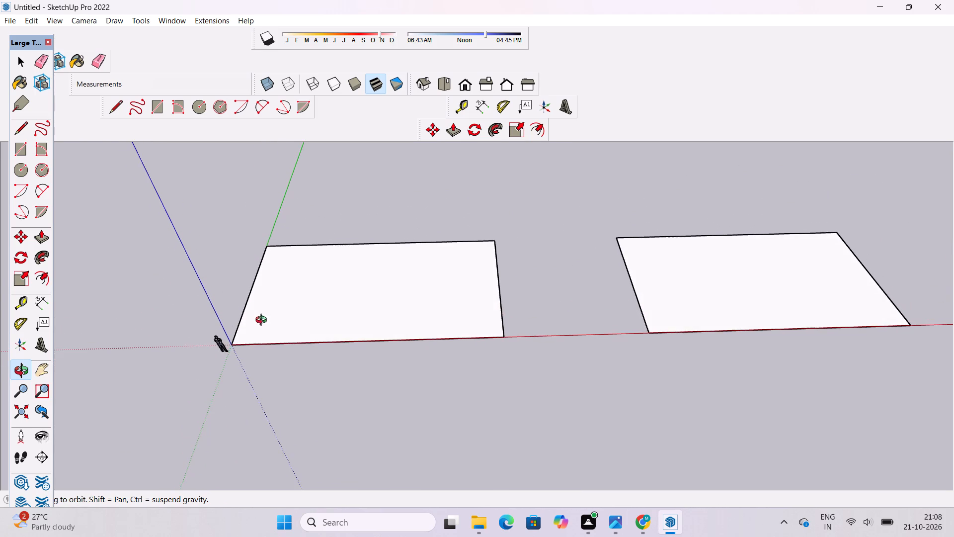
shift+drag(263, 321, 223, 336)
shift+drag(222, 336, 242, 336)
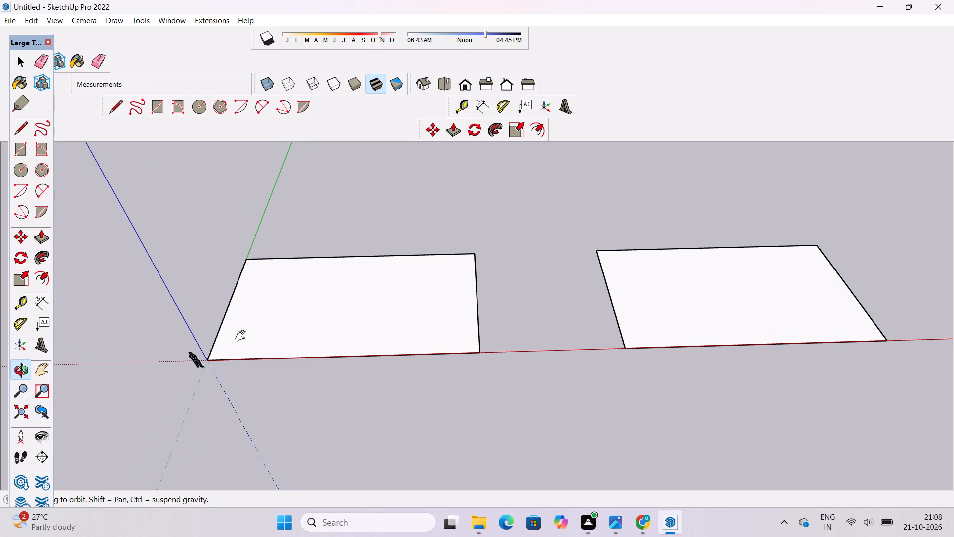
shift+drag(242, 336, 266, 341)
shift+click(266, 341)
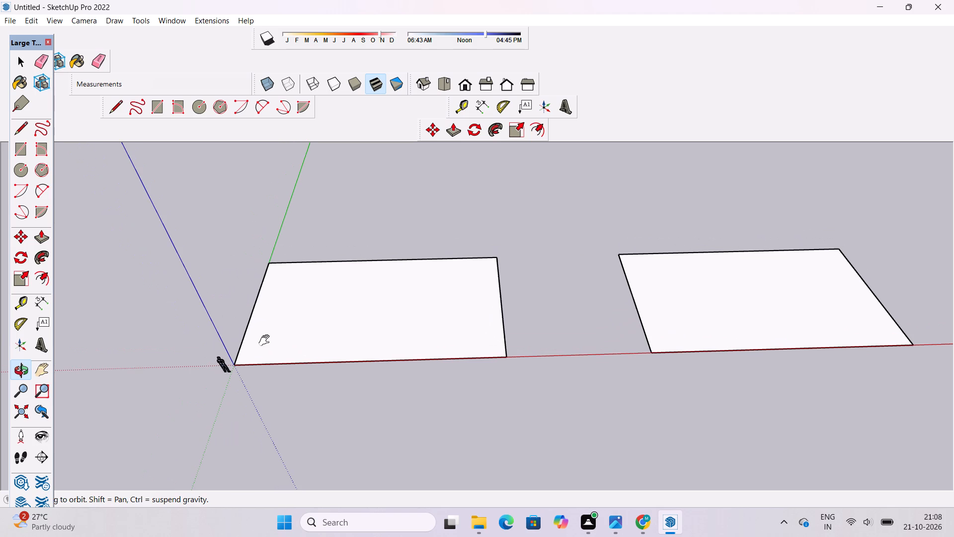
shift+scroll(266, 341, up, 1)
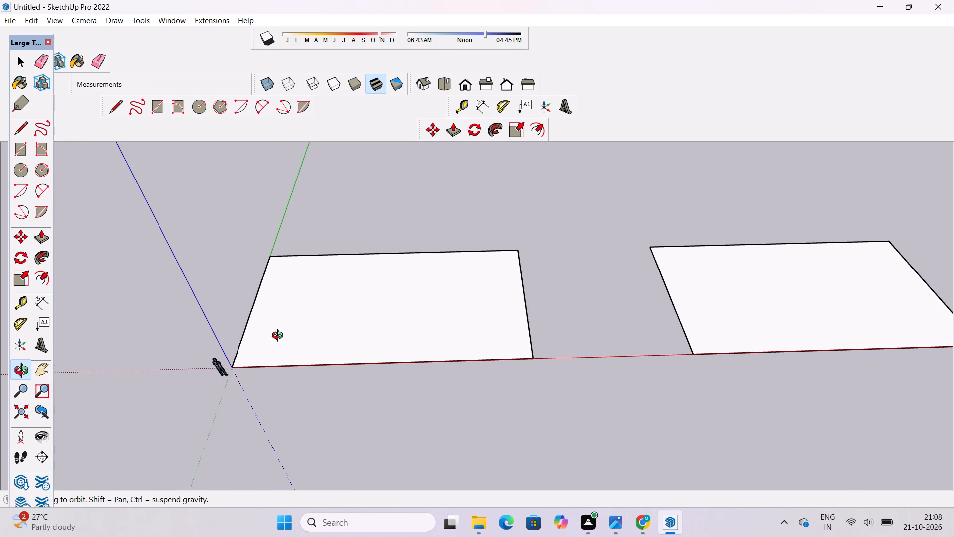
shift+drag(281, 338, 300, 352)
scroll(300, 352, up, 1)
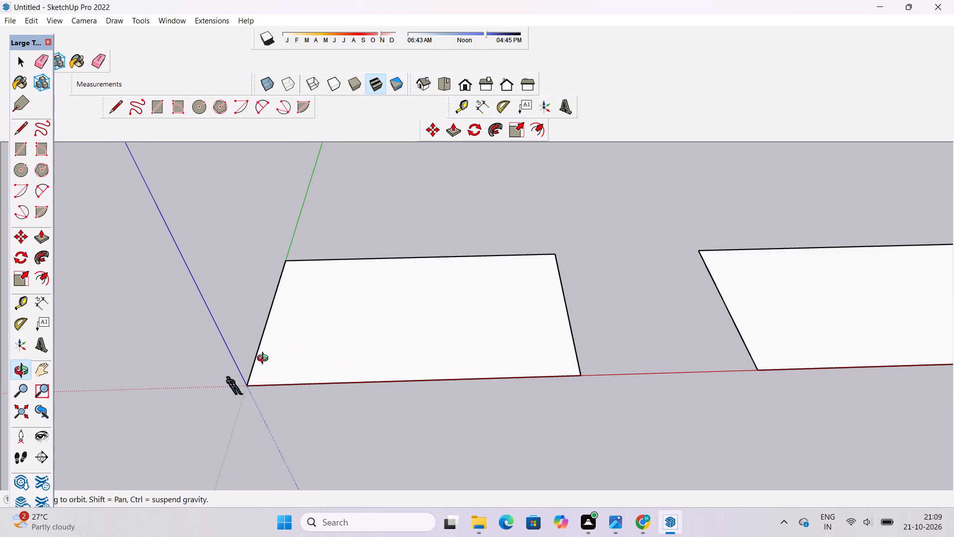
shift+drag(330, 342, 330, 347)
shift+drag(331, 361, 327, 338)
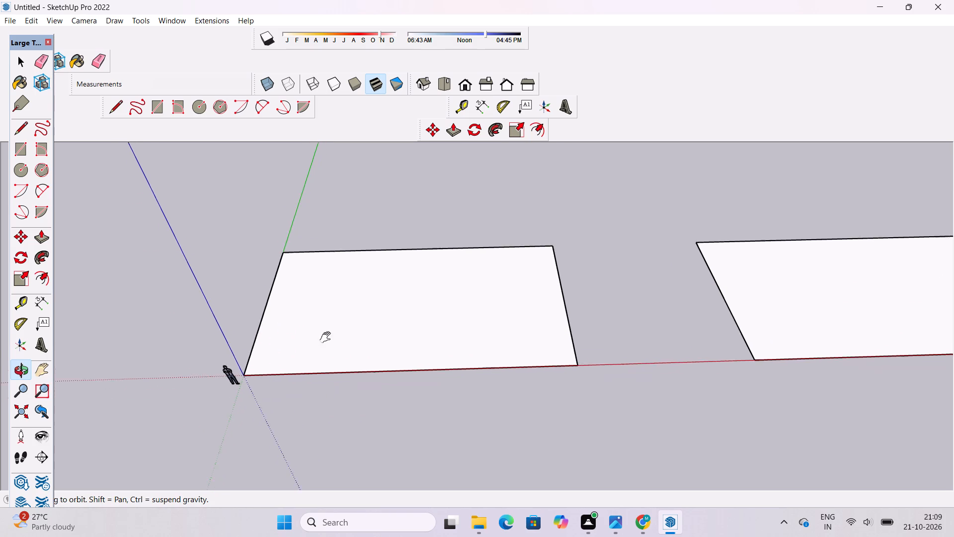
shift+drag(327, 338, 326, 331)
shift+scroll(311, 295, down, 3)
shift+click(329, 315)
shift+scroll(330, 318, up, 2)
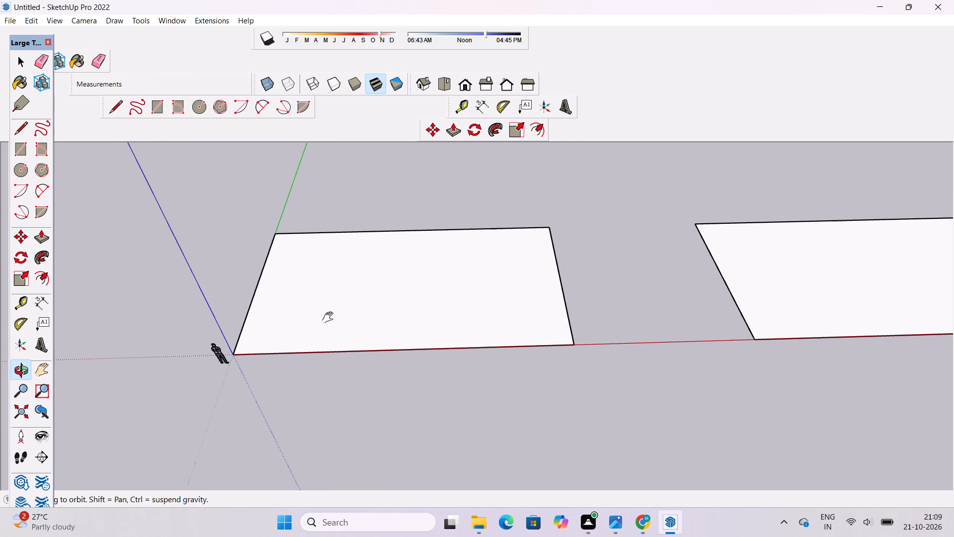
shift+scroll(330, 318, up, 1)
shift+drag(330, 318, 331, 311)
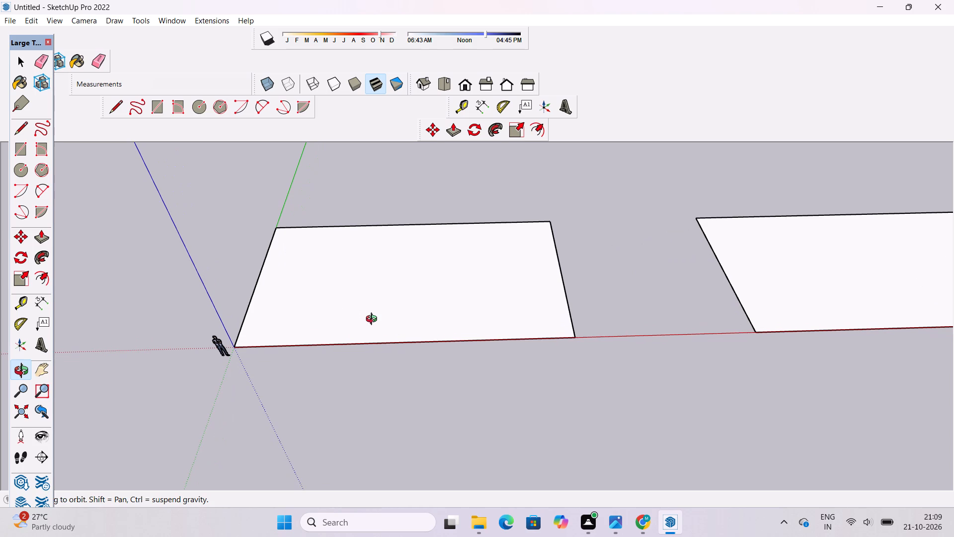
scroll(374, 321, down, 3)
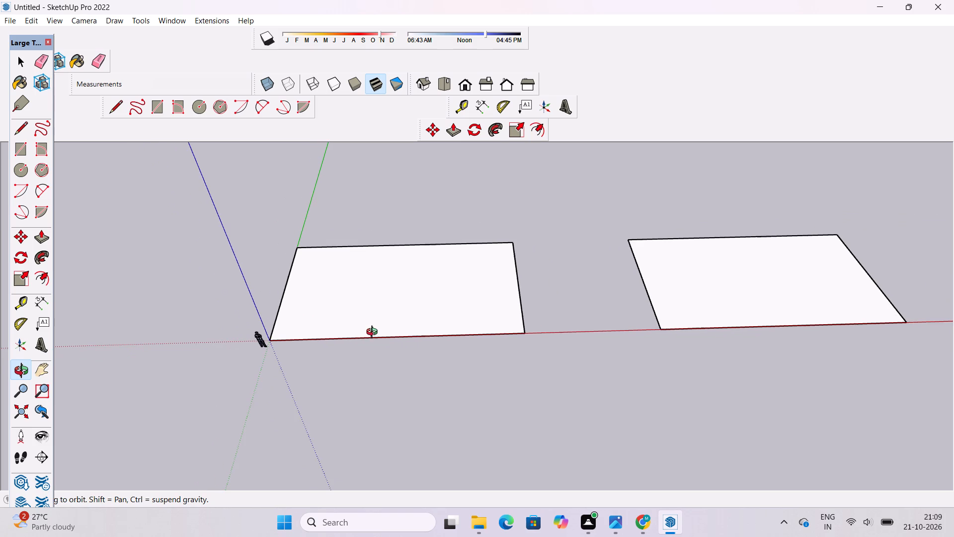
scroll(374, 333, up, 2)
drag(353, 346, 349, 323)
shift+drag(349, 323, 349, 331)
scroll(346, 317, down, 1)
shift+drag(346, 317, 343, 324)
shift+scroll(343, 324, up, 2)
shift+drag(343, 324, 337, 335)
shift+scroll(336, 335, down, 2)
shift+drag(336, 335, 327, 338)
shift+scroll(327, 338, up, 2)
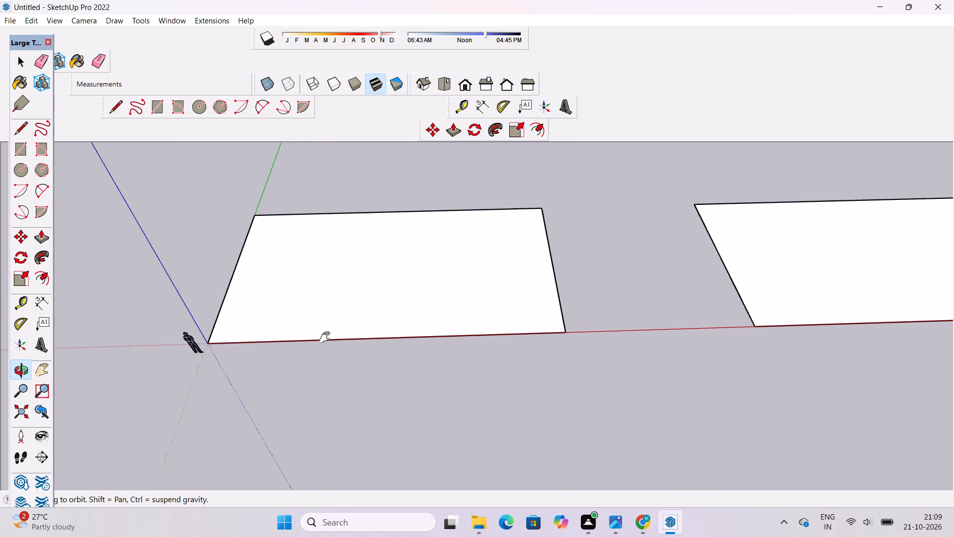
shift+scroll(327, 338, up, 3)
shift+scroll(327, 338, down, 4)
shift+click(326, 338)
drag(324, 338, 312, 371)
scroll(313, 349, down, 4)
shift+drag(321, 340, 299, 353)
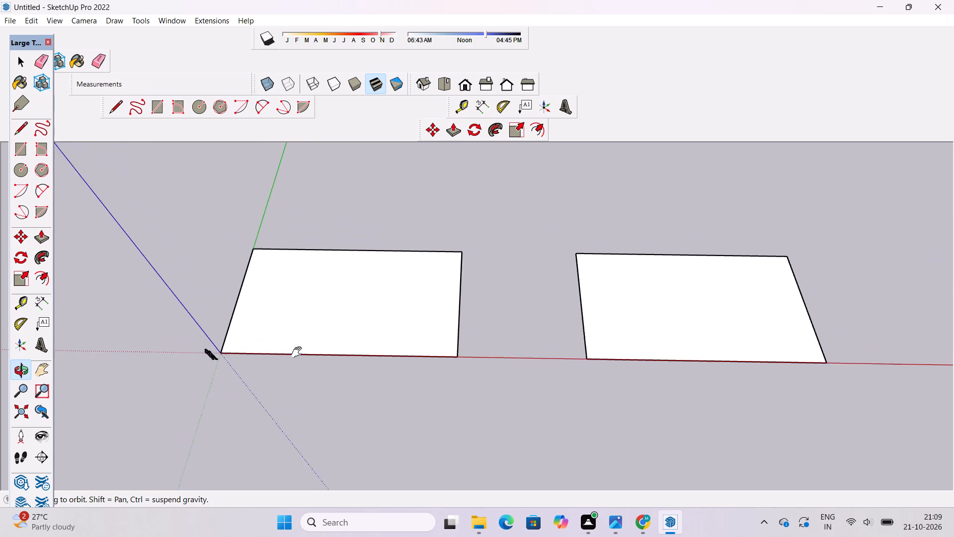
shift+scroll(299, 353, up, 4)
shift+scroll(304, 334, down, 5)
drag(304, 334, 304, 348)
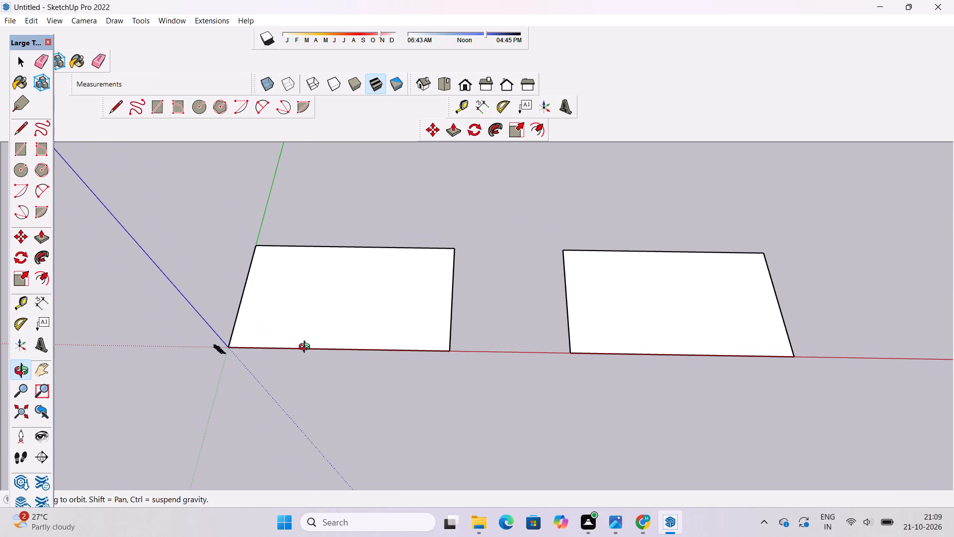
Move the original rectangle's 40' edge facing the copy 5' outward along the red axis.
key(m)
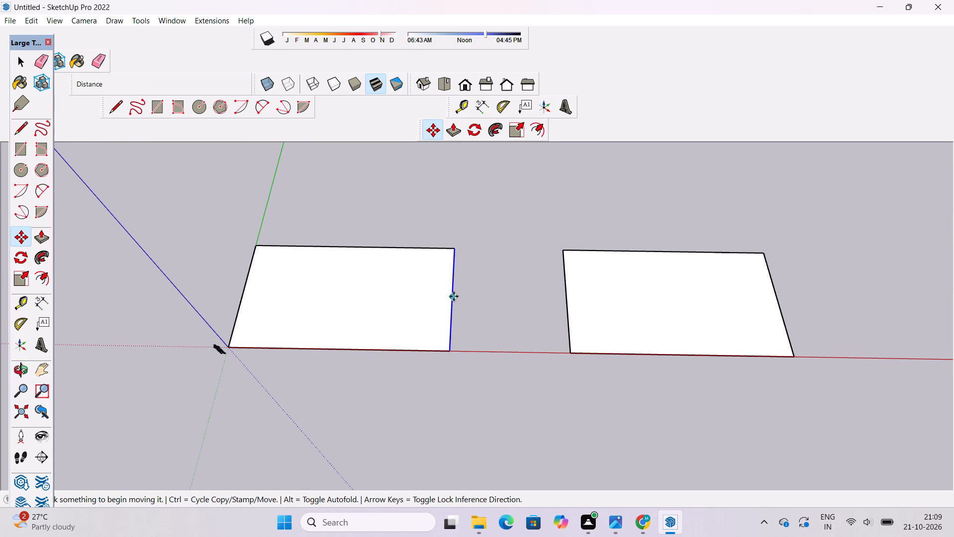
click(454, 296)
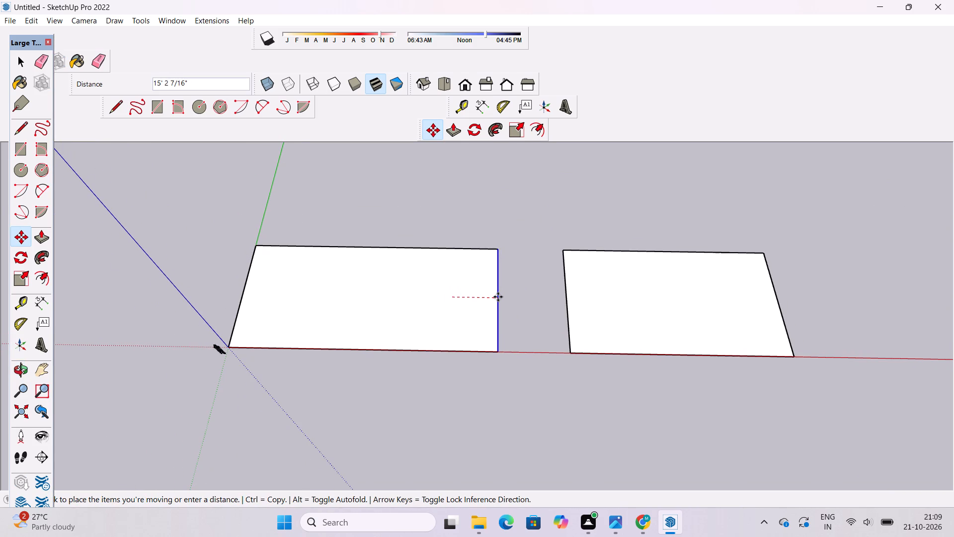
key(5)
key(apostrophe)
key(Return)
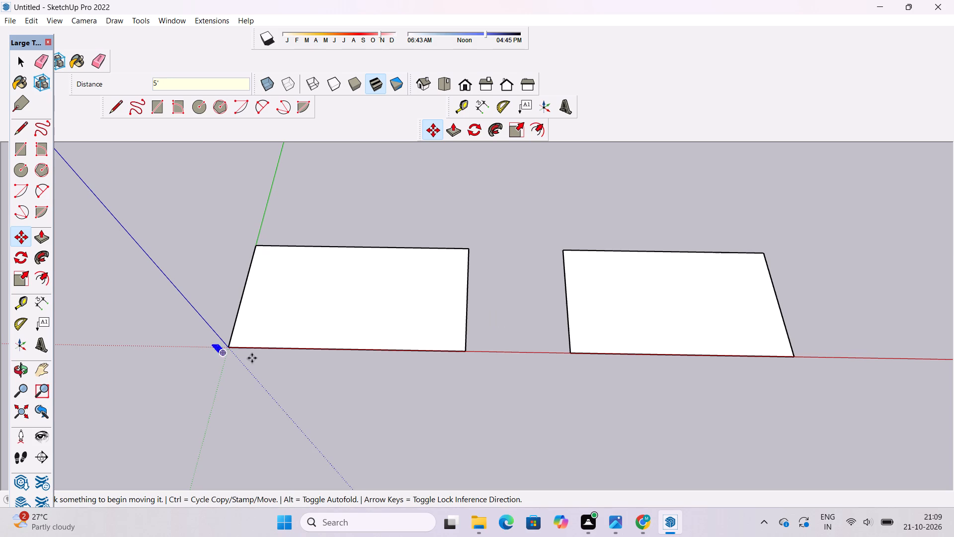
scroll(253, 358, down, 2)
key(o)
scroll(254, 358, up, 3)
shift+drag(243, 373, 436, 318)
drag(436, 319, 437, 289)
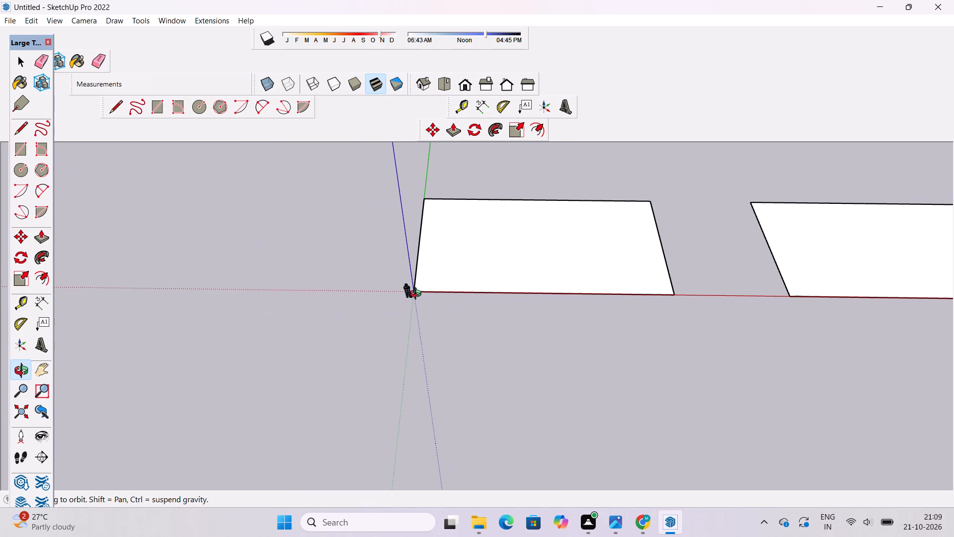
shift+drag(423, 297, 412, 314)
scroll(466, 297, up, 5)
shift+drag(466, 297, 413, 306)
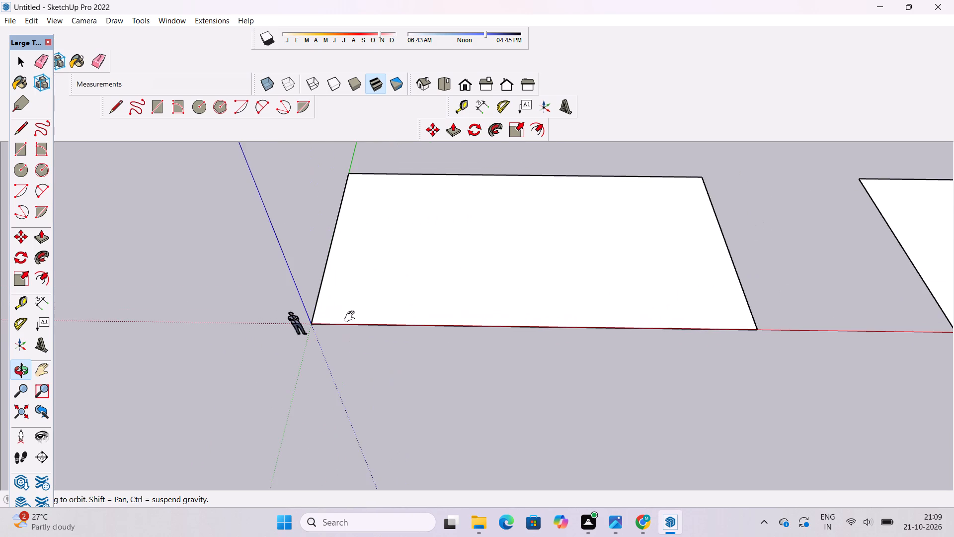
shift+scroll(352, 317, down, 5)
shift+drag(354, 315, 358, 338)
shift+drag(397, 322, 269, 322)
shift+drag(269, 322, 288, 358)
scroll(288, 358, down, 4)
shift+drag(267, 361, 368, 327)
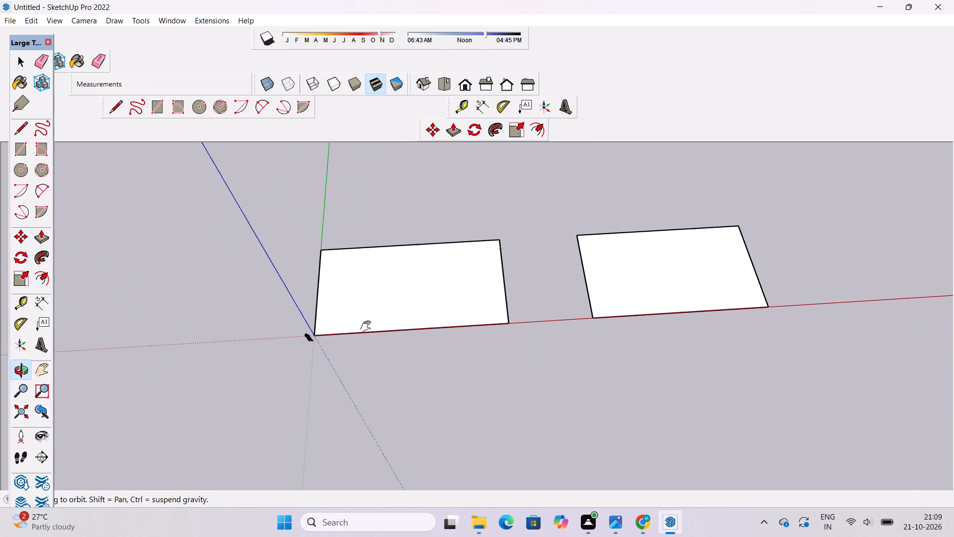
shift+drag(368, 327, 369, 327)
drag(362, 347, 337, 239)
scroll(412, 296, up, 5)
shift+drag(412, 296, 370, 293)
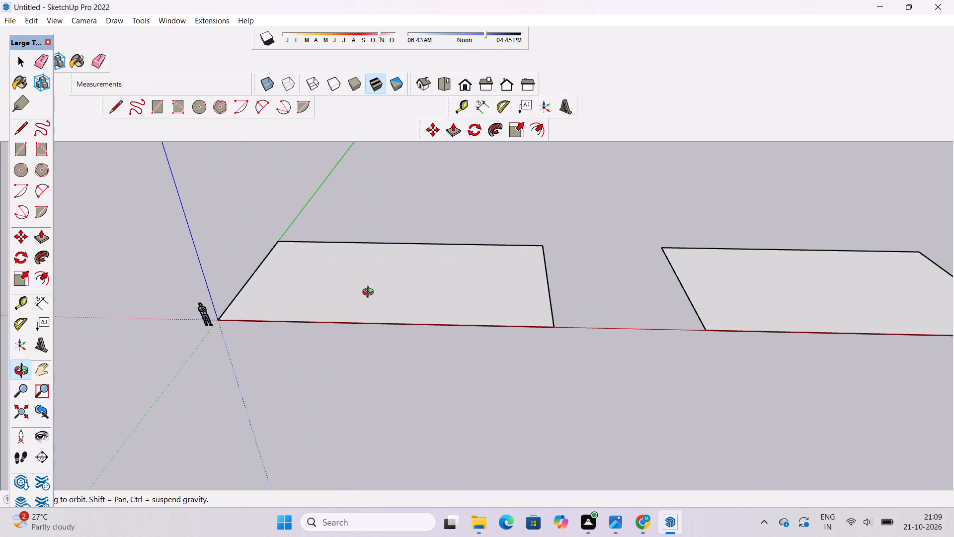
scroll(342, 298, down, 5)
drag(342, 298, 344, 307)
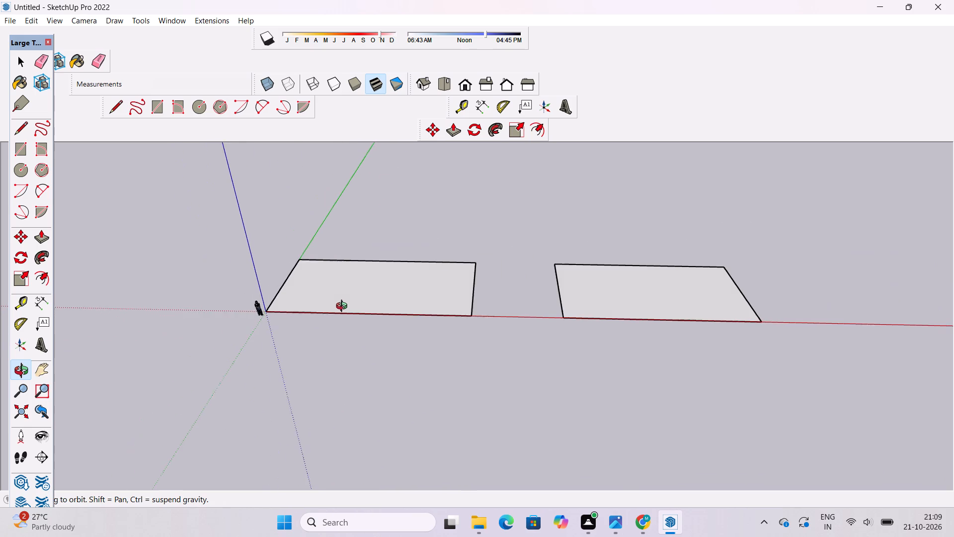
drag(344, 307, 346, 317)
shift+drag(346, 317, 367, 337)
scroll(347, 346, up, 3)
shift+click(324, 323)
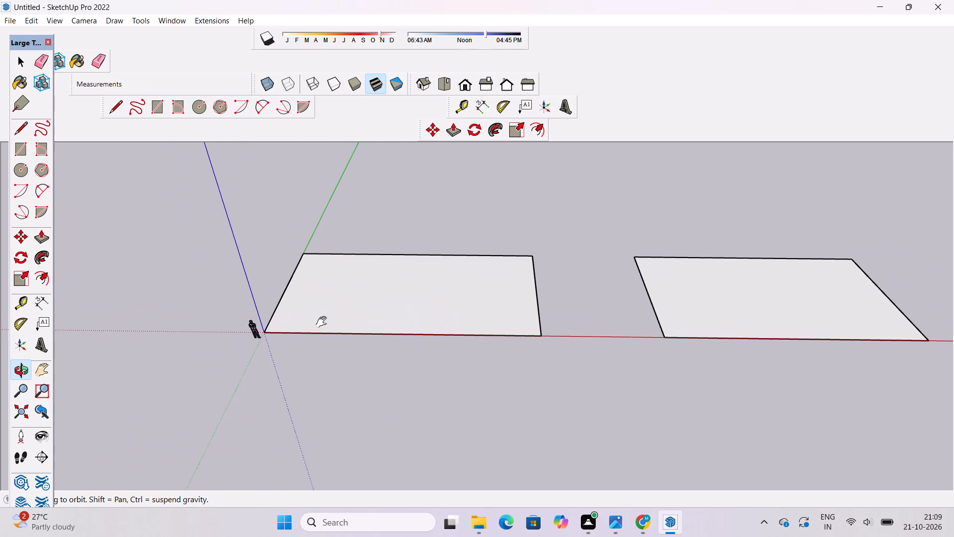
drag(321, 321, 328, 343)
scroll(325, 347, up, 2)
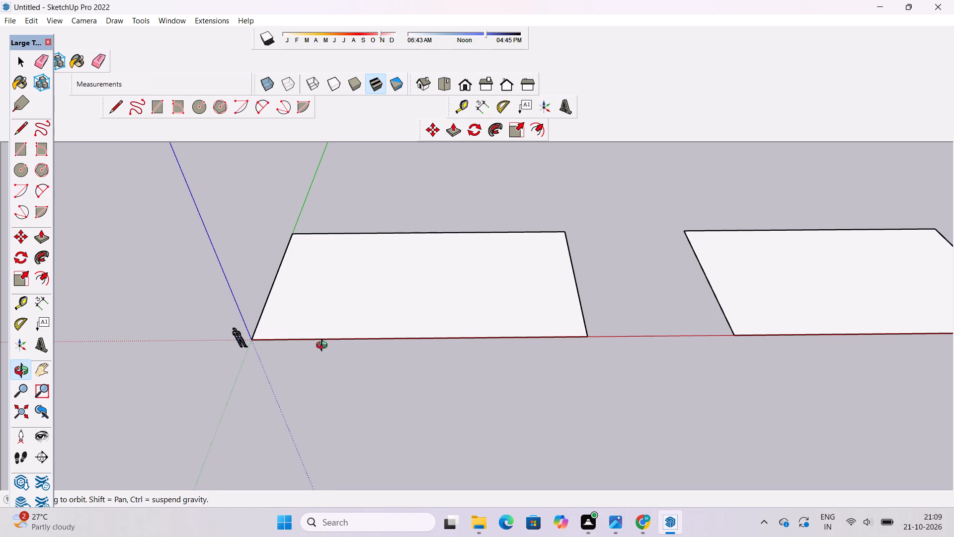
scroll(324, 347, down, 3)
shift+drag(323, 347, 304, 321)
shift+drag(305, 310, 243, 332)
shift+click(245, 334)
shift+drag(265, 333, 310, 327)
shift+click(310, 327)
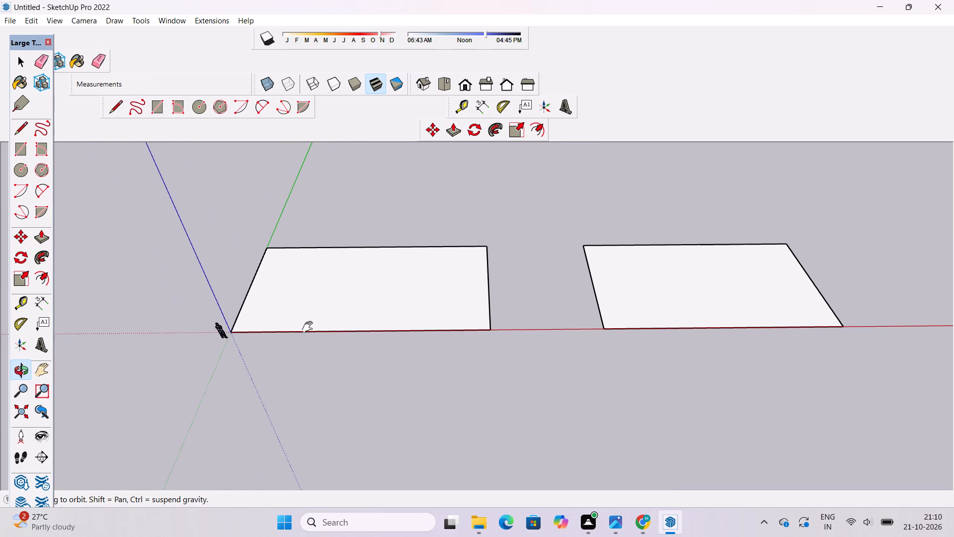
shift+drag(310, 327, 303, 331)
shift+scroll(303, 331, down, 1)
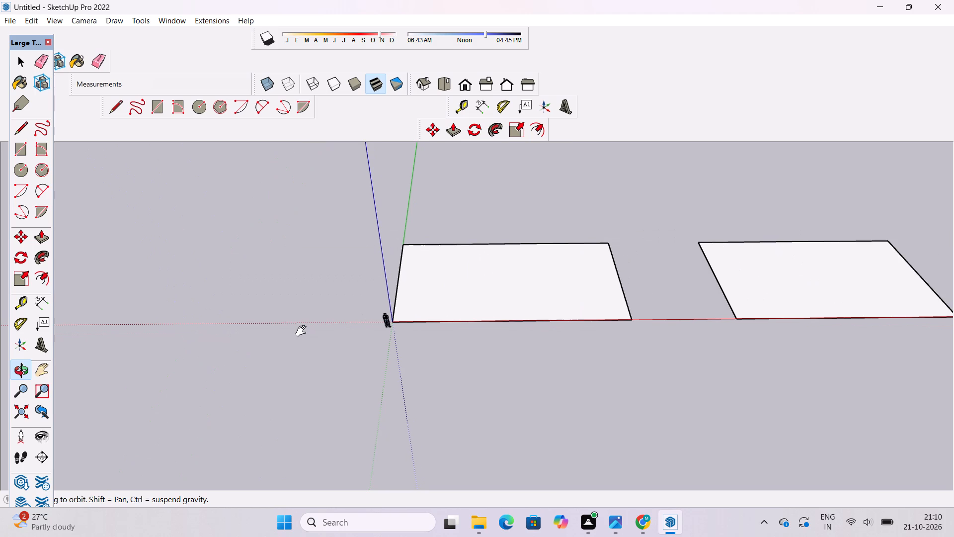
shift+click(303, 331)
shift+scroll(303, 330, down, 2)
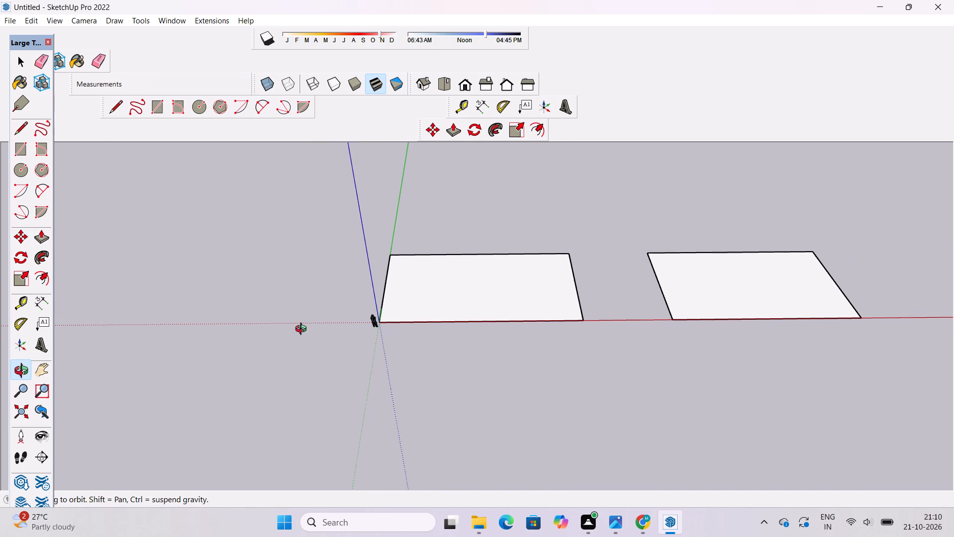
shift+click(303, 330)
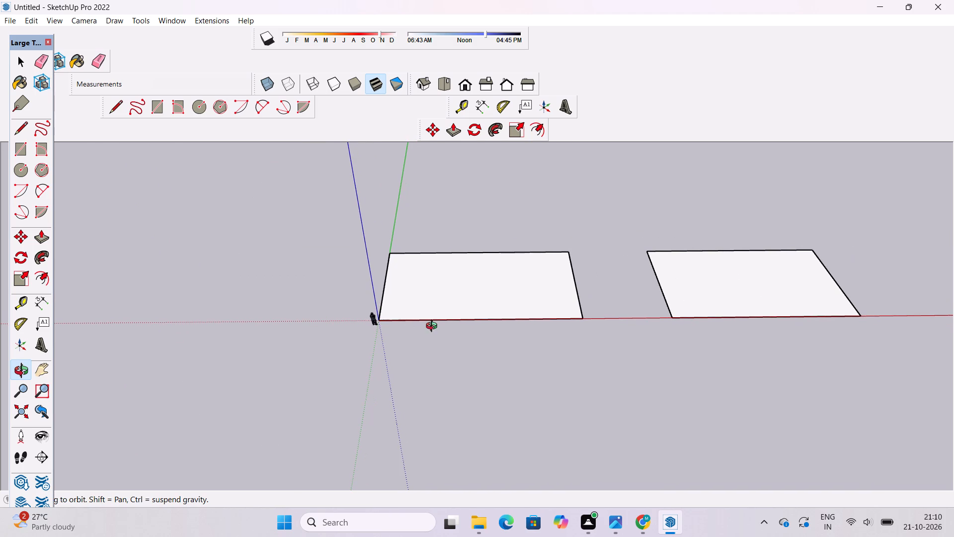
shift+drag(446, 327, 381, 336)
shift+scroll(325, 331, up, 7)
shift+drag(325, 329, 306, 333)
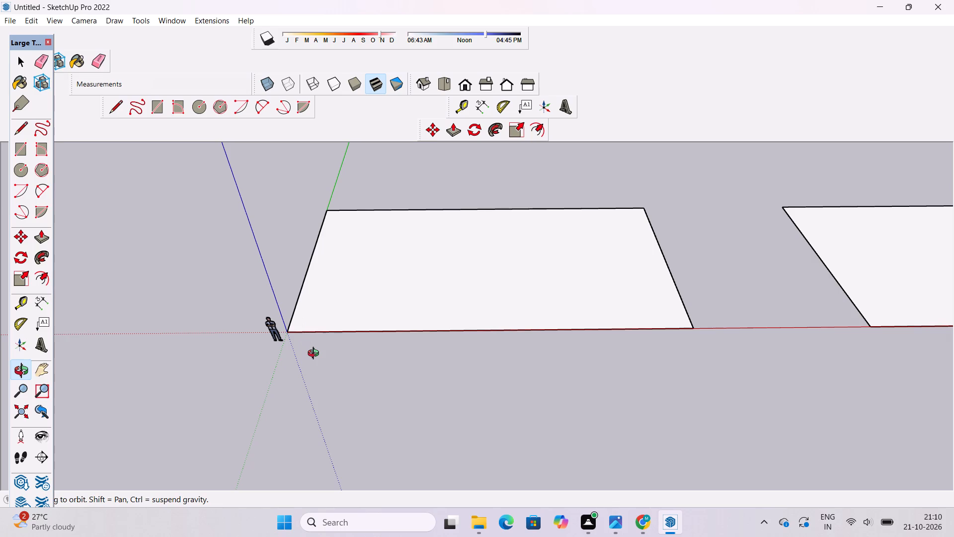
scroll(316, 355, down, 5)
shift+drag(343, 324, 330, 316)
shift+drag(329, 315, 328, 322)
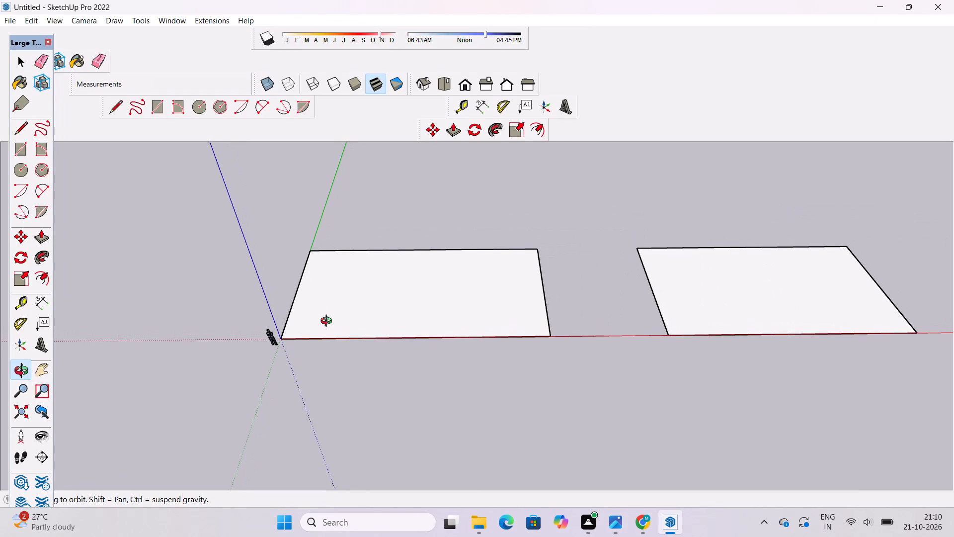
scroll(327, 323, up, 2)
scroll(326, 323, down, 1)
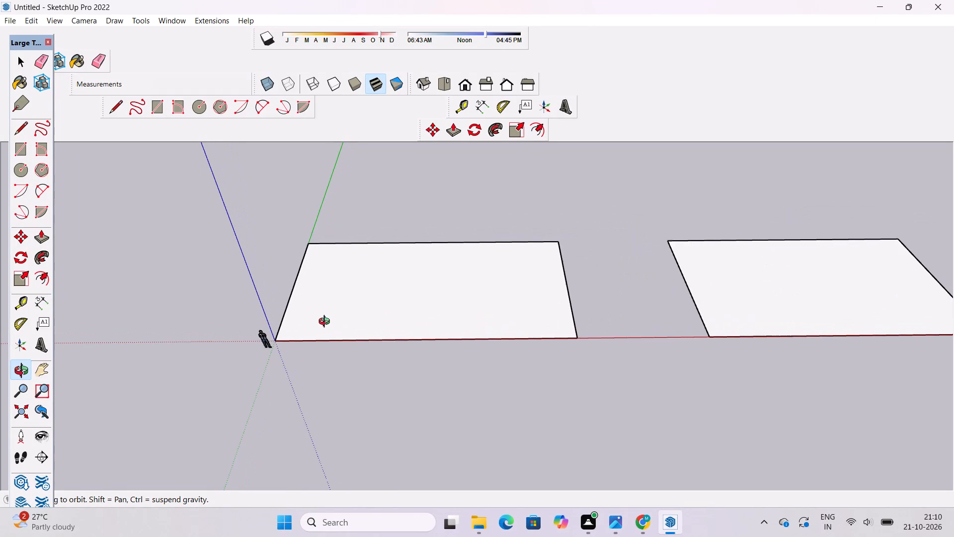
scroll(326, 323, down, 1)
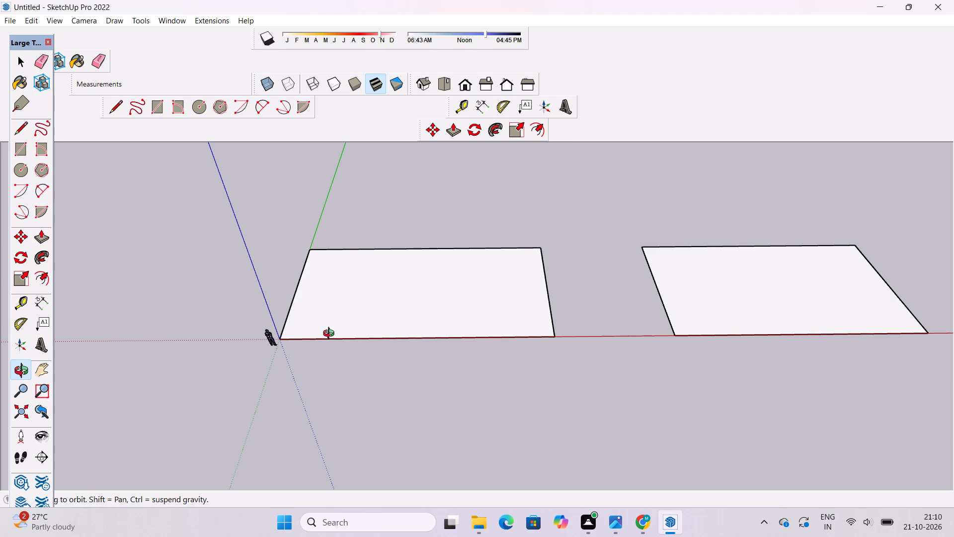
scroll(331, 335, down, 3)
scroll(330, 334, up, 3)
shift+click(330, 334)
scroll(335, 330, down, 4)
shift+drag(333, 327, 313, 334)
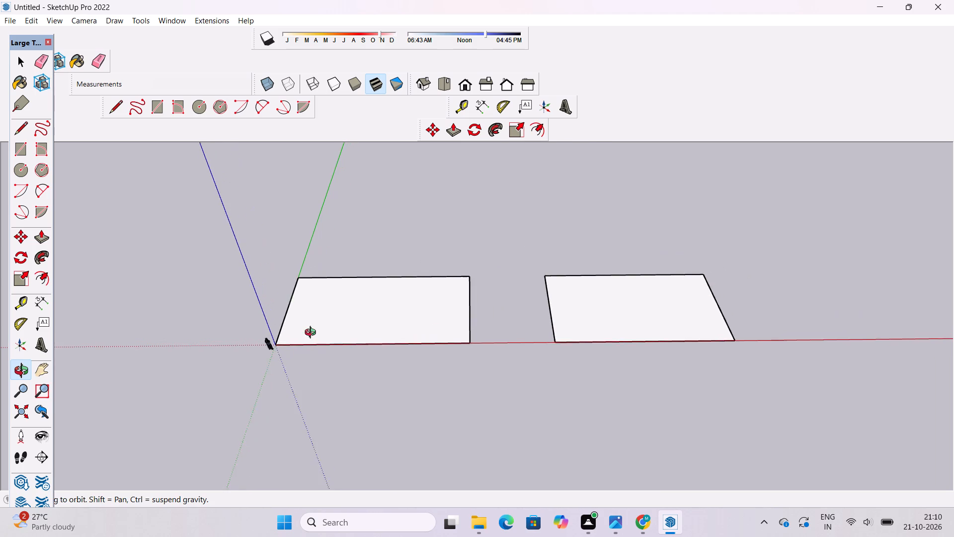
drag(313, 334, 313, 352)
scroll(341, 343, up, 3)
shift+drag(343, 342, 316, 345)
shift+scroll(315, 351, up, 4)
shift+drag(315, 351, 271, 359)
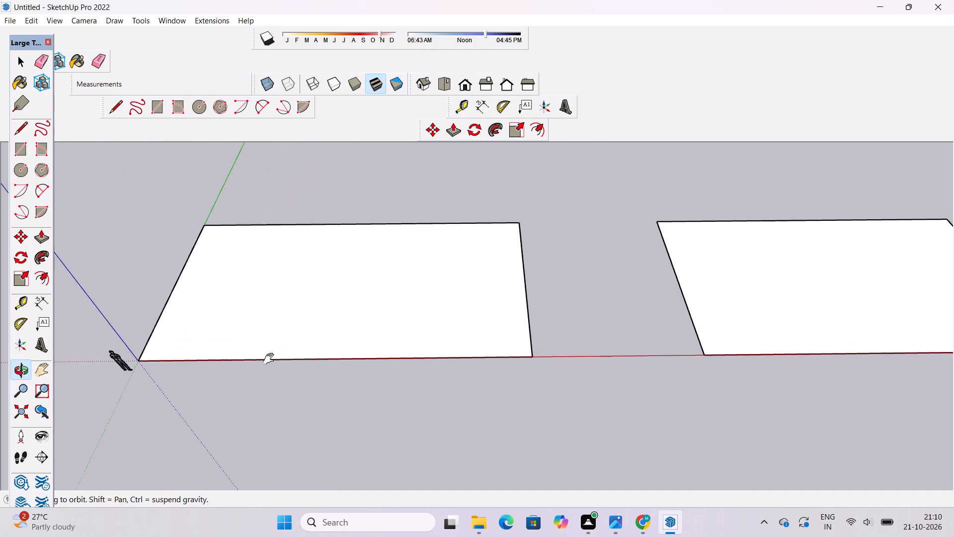
Push/Pull the original rectangle beside the origin up 1' into a thin slab.
shift+drag(271, 359, 272, 359)
shift+scroll(286, 343, down, 4)
shift+drag(289, 339, 287, 346)
scroll(287, 346, up, 1)
shift+drag(287, 346, 280, 348)
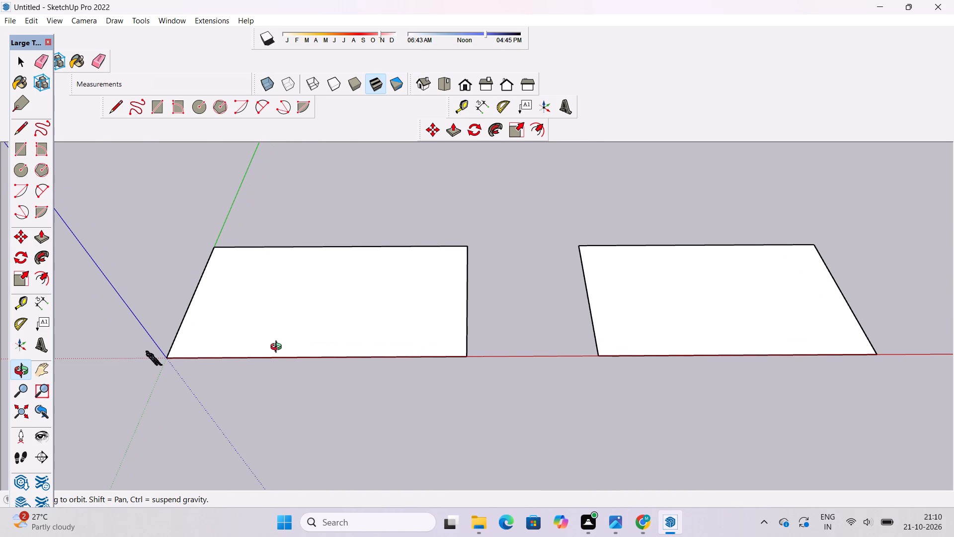
scroll(278, 348, up, 3)
shift+click(279, 344)
shift+scroll(307, 321, down, 5)
shift+drag(308, 327, 300, 339)
key(p)
click(321, 336)
scroll(321, 336, down, 1)
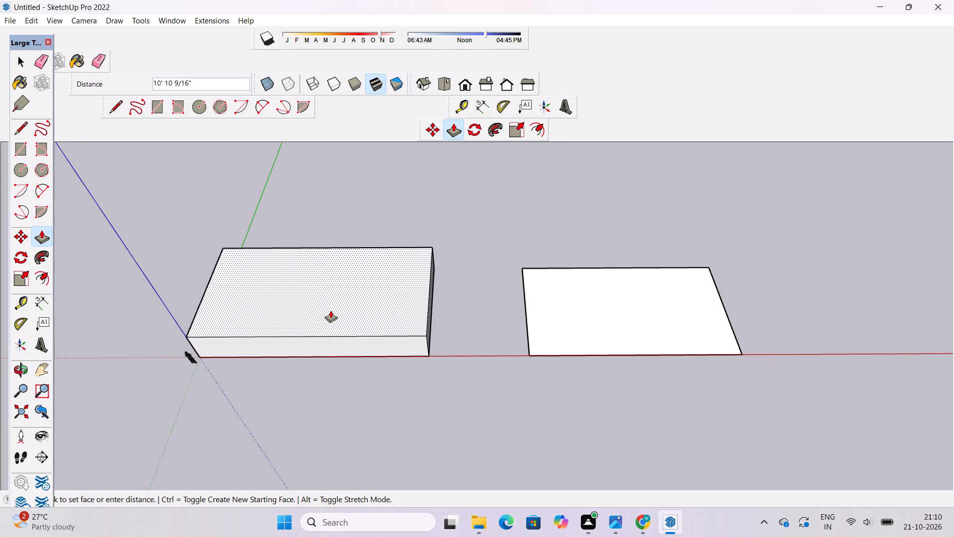
text(1')
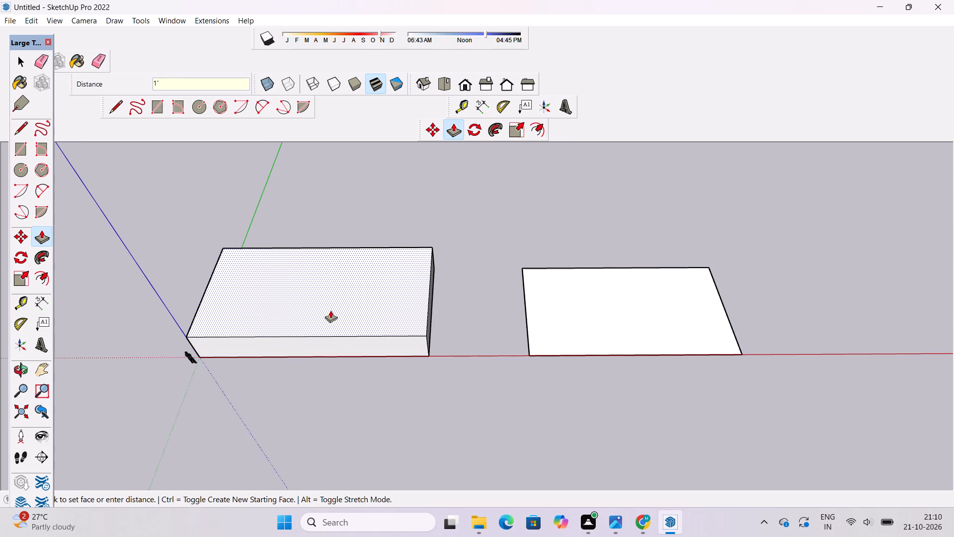
key(Return)
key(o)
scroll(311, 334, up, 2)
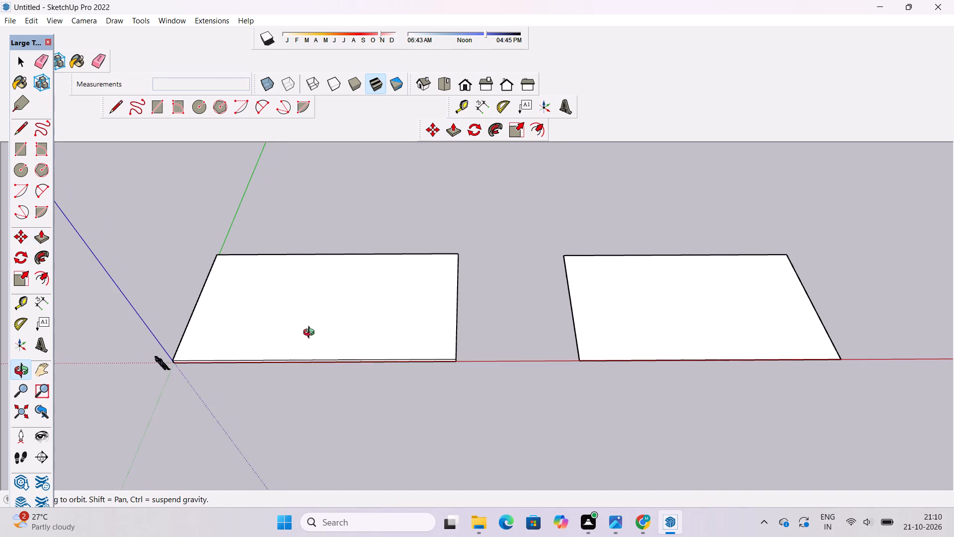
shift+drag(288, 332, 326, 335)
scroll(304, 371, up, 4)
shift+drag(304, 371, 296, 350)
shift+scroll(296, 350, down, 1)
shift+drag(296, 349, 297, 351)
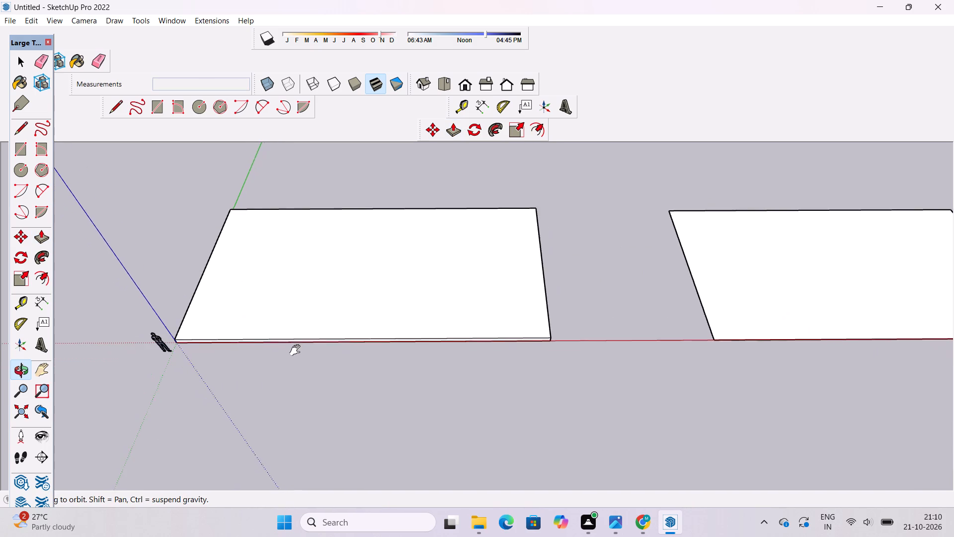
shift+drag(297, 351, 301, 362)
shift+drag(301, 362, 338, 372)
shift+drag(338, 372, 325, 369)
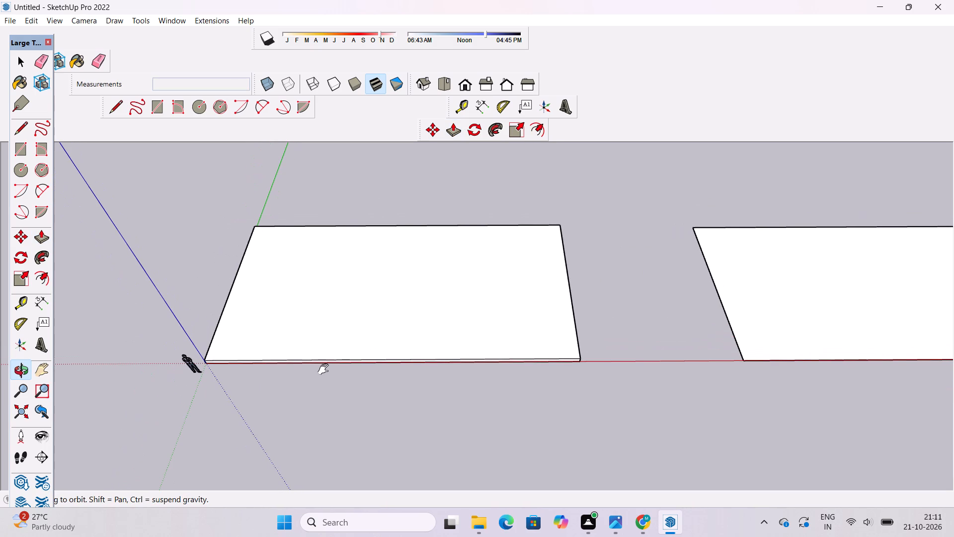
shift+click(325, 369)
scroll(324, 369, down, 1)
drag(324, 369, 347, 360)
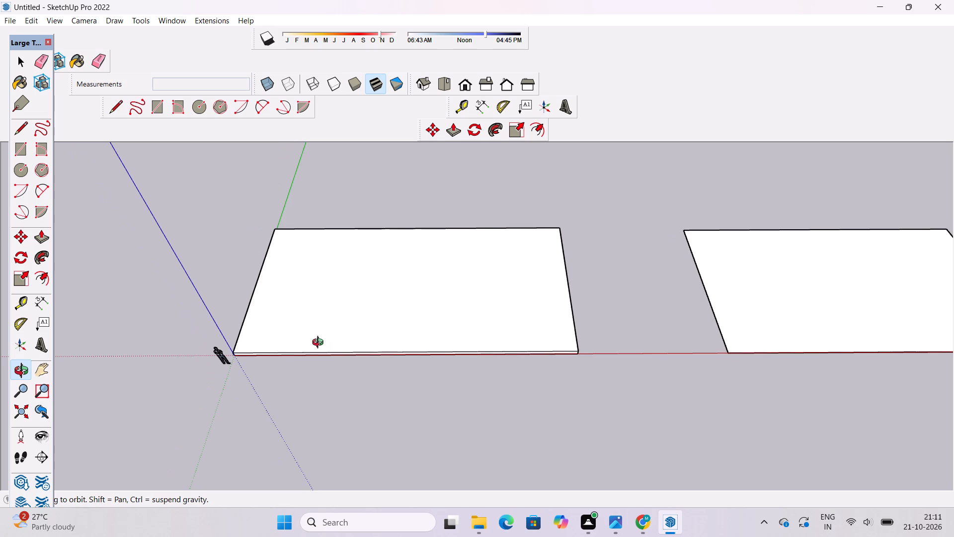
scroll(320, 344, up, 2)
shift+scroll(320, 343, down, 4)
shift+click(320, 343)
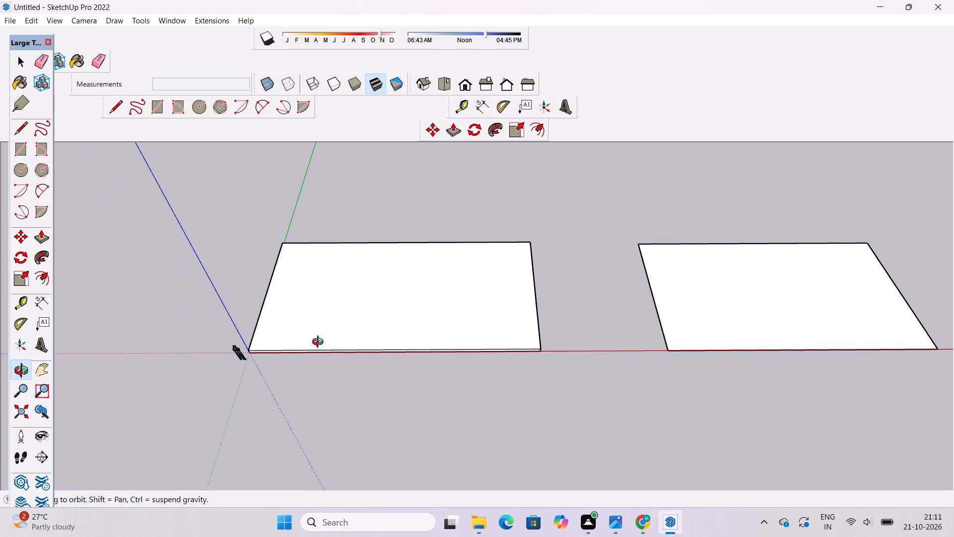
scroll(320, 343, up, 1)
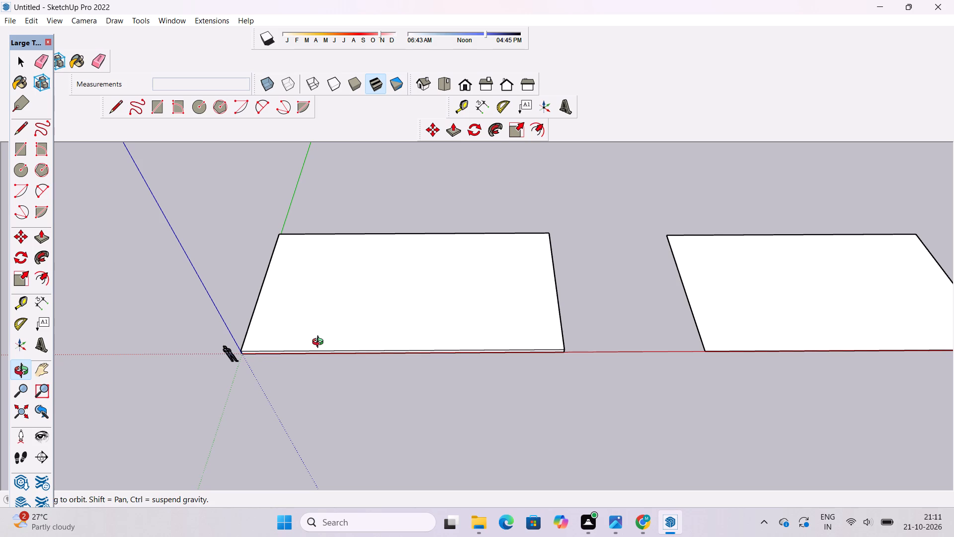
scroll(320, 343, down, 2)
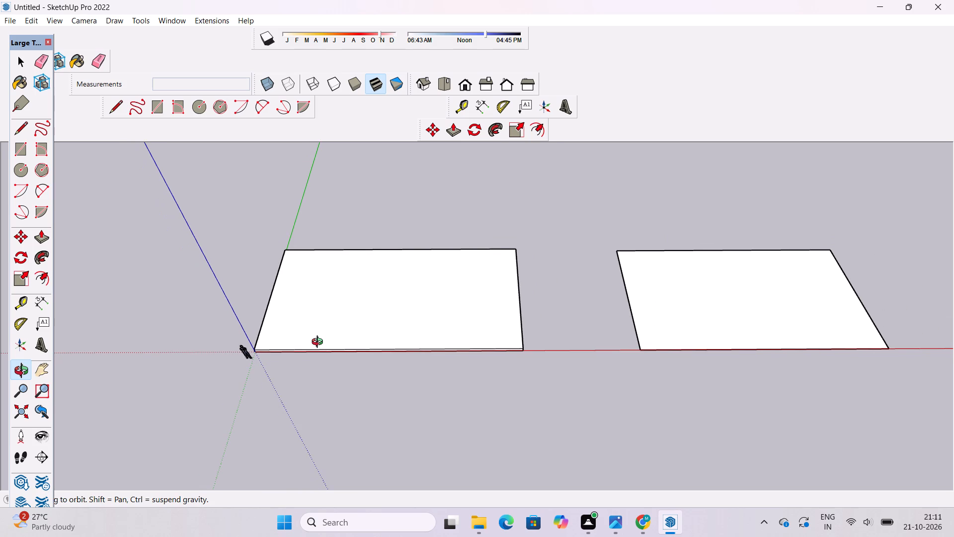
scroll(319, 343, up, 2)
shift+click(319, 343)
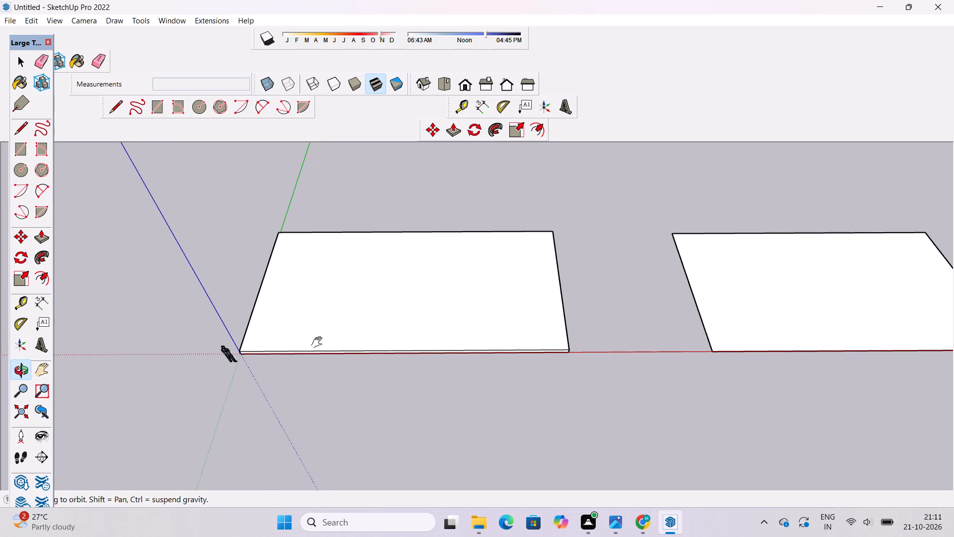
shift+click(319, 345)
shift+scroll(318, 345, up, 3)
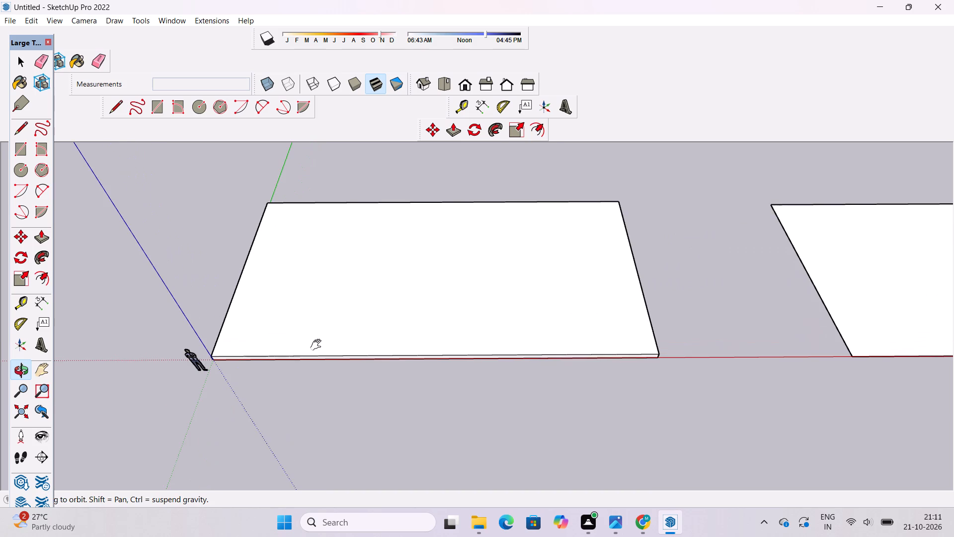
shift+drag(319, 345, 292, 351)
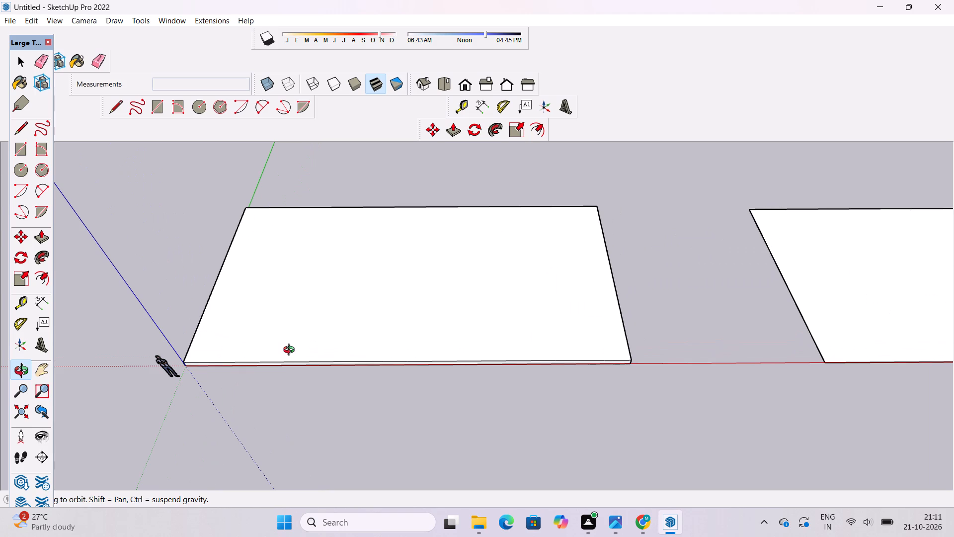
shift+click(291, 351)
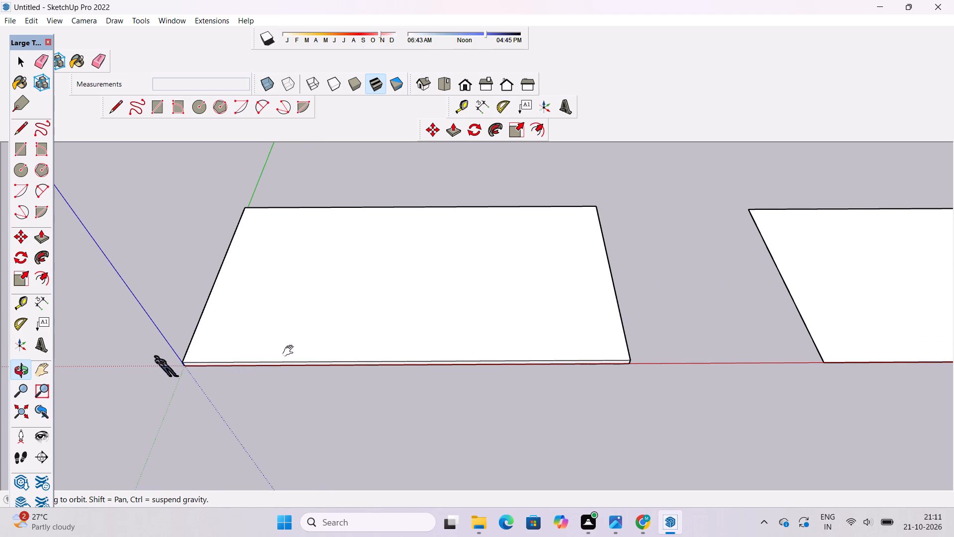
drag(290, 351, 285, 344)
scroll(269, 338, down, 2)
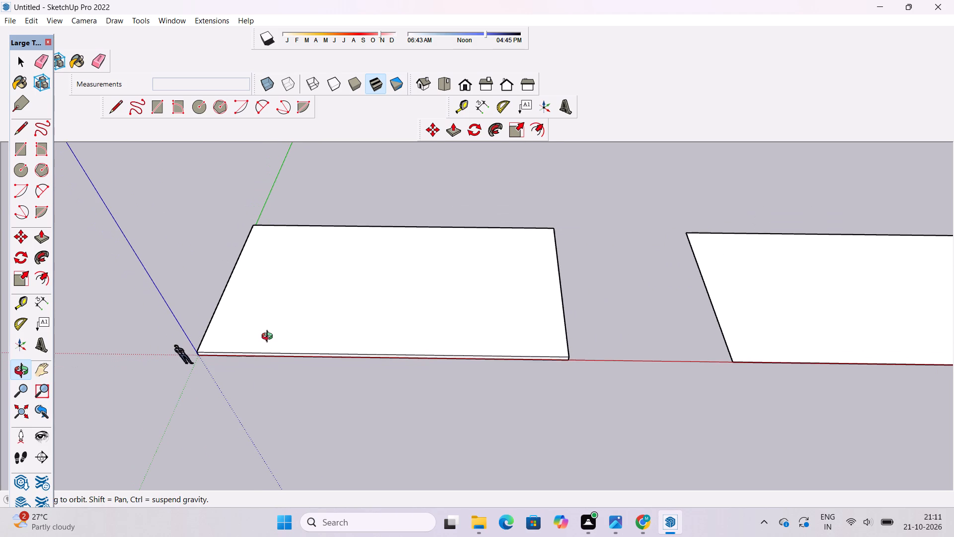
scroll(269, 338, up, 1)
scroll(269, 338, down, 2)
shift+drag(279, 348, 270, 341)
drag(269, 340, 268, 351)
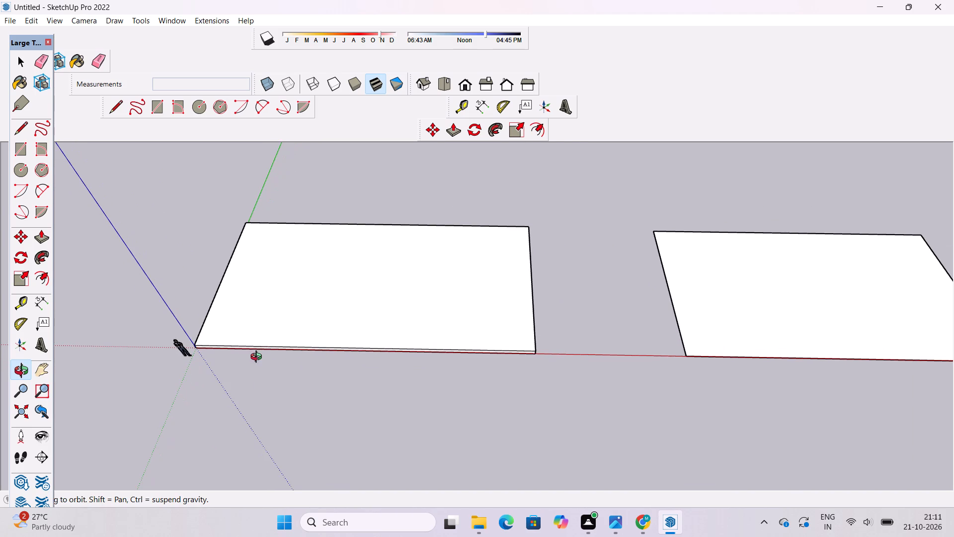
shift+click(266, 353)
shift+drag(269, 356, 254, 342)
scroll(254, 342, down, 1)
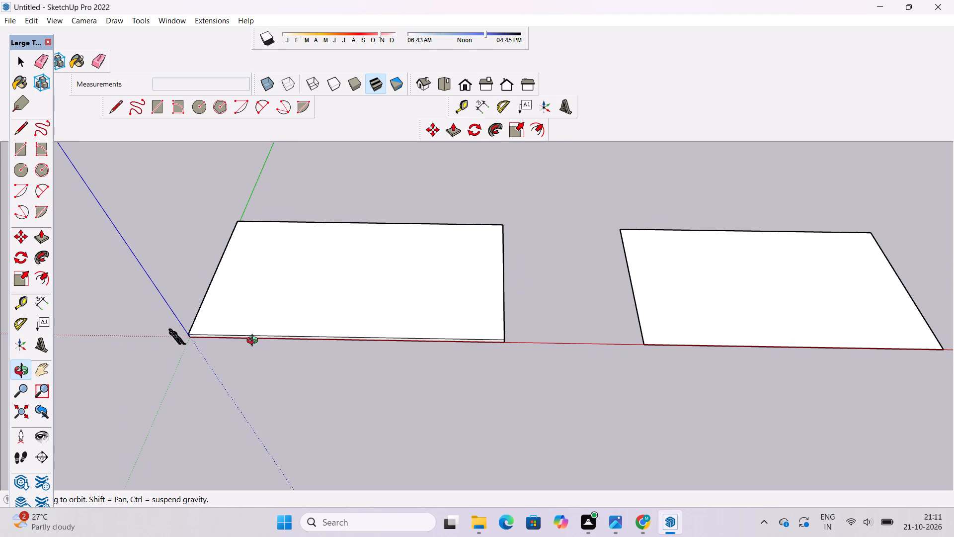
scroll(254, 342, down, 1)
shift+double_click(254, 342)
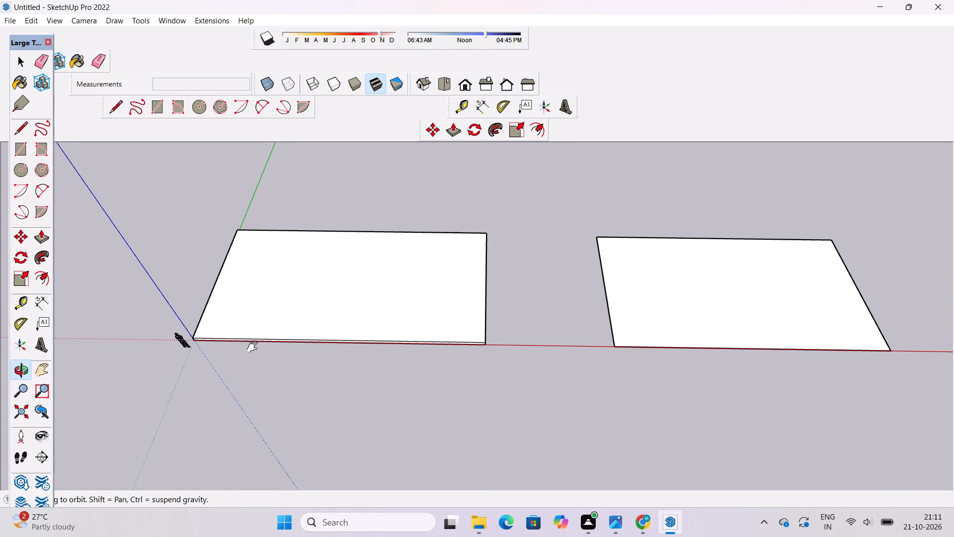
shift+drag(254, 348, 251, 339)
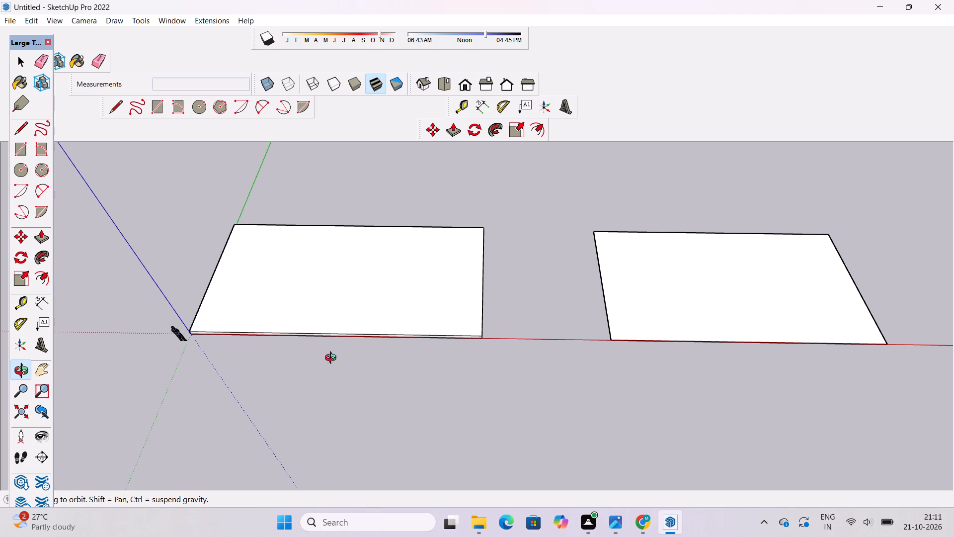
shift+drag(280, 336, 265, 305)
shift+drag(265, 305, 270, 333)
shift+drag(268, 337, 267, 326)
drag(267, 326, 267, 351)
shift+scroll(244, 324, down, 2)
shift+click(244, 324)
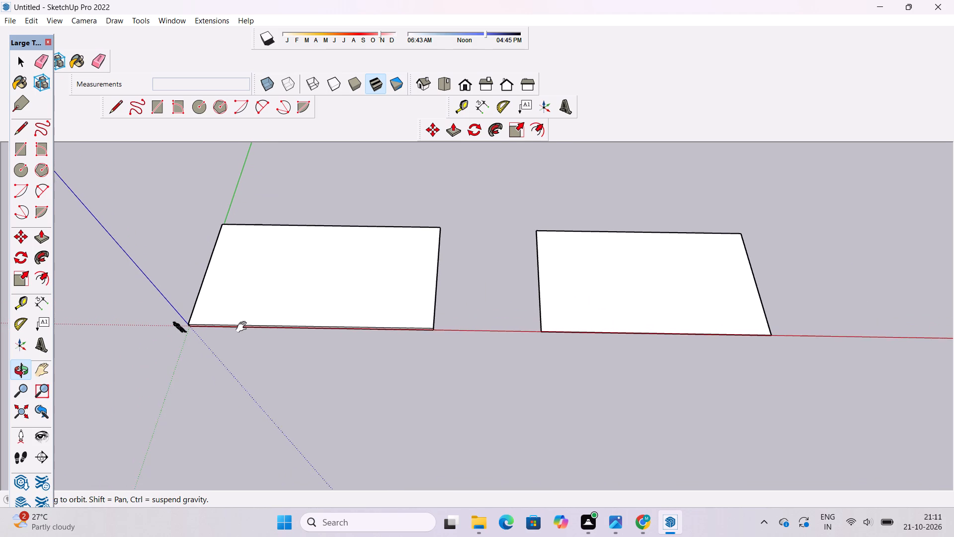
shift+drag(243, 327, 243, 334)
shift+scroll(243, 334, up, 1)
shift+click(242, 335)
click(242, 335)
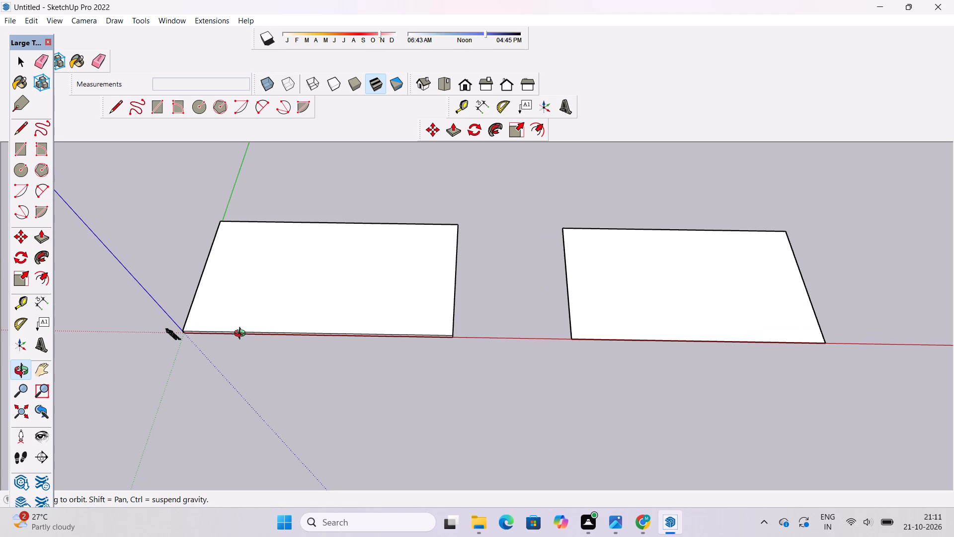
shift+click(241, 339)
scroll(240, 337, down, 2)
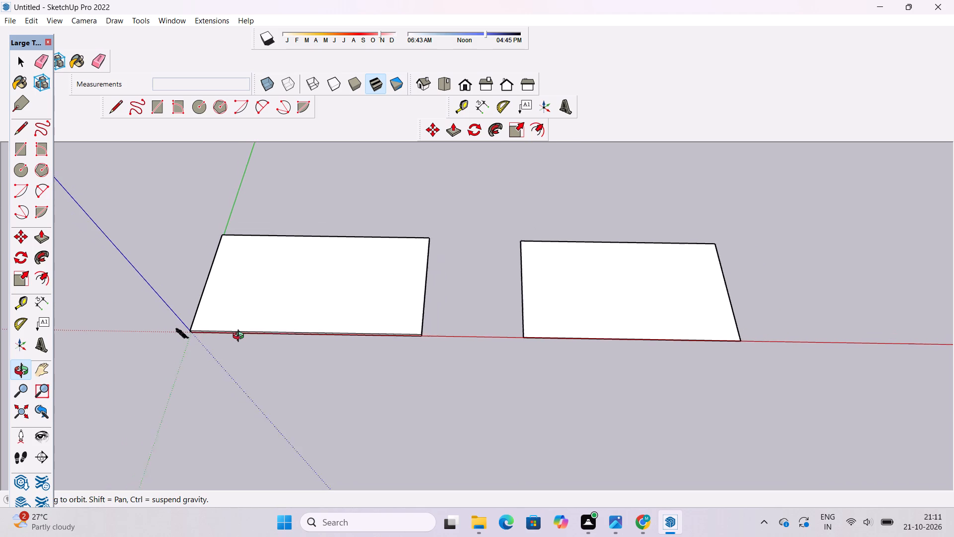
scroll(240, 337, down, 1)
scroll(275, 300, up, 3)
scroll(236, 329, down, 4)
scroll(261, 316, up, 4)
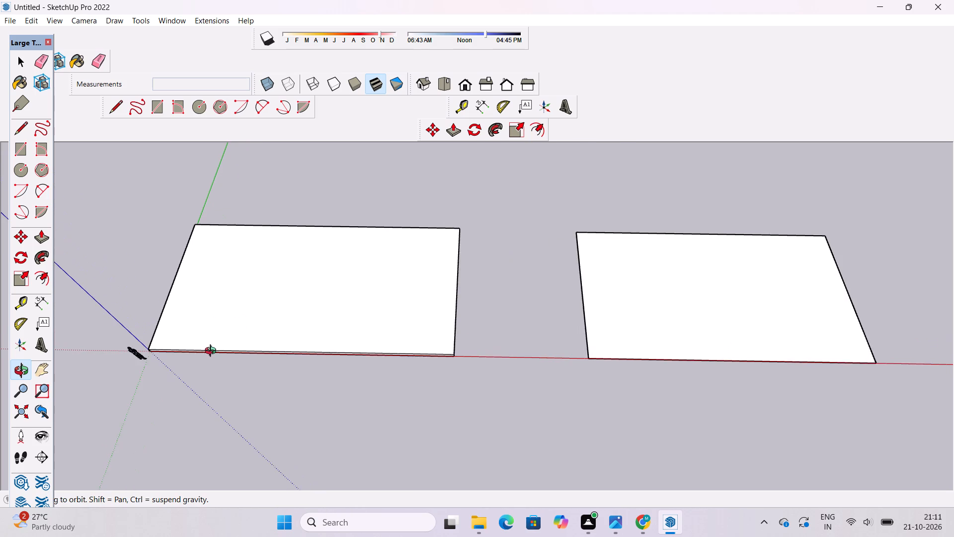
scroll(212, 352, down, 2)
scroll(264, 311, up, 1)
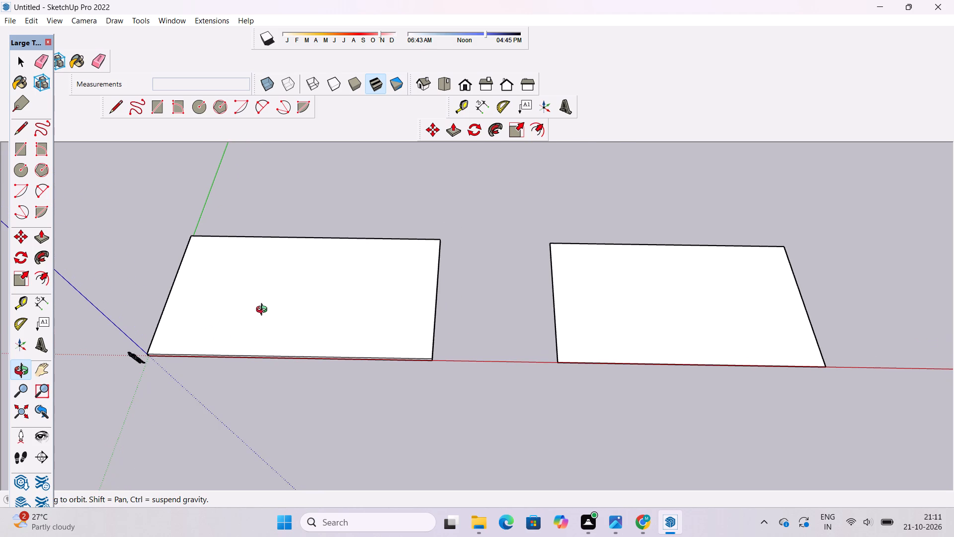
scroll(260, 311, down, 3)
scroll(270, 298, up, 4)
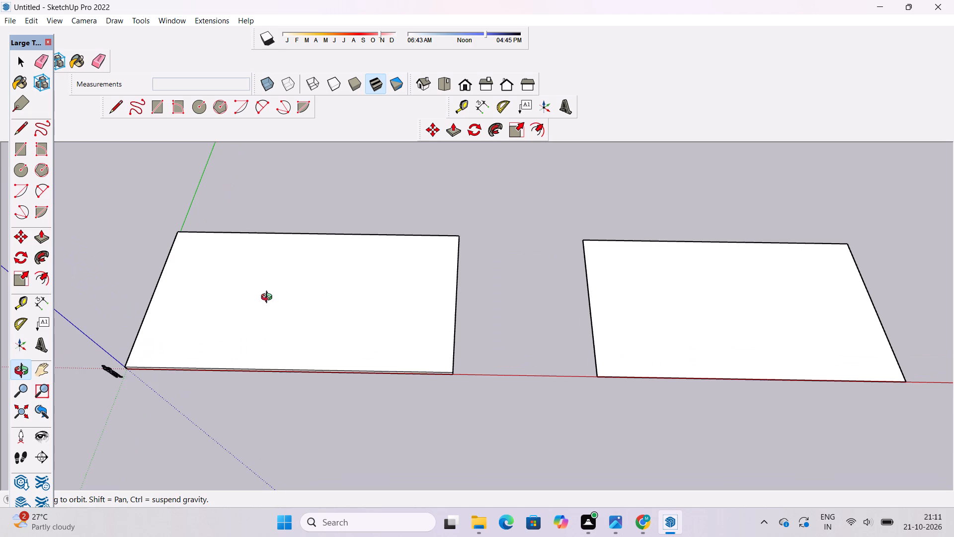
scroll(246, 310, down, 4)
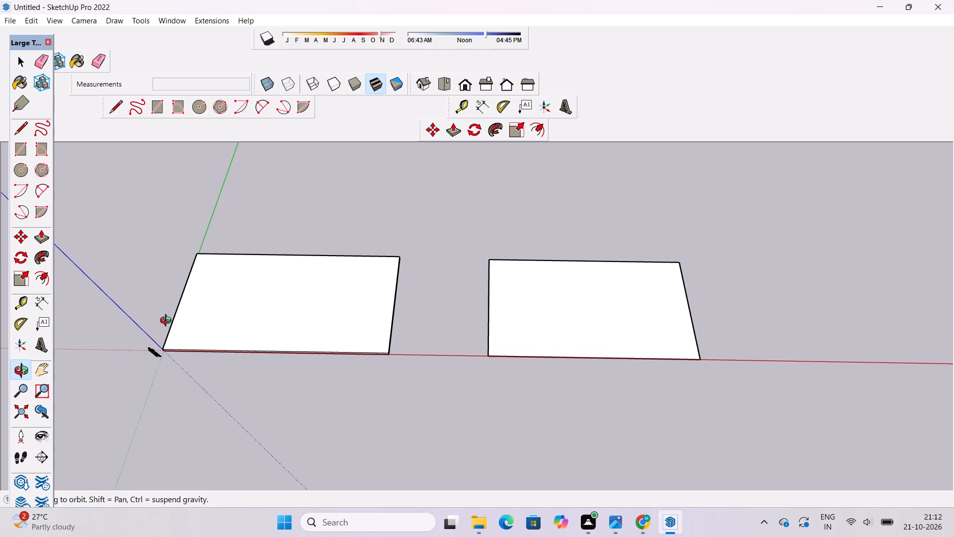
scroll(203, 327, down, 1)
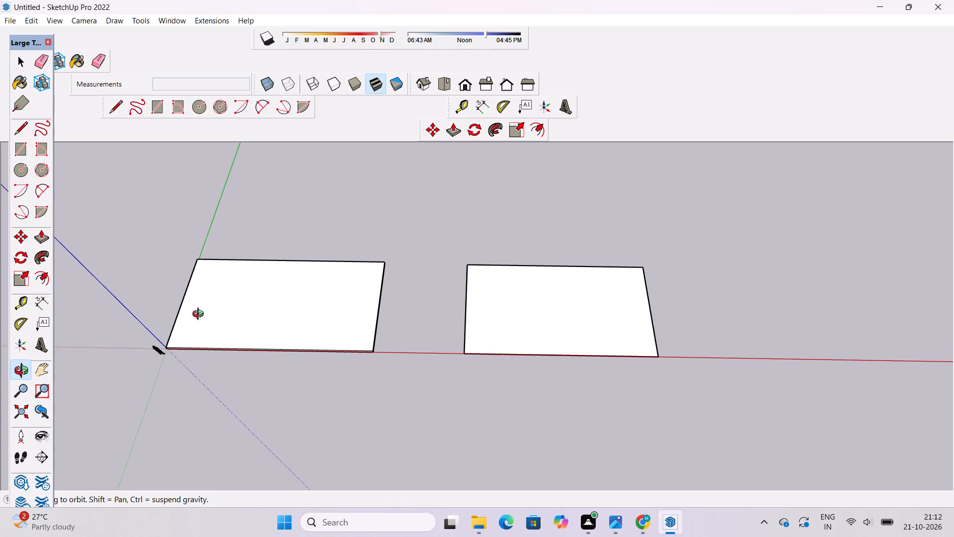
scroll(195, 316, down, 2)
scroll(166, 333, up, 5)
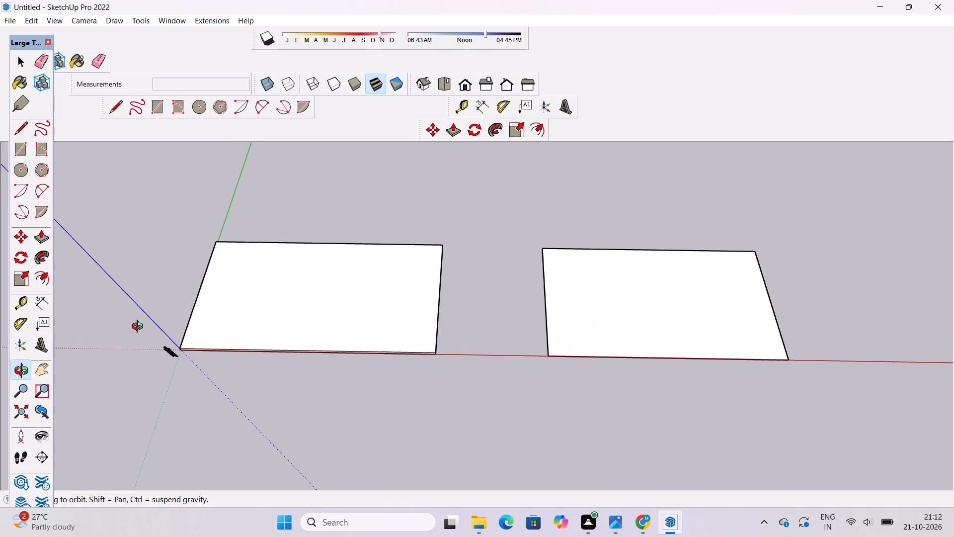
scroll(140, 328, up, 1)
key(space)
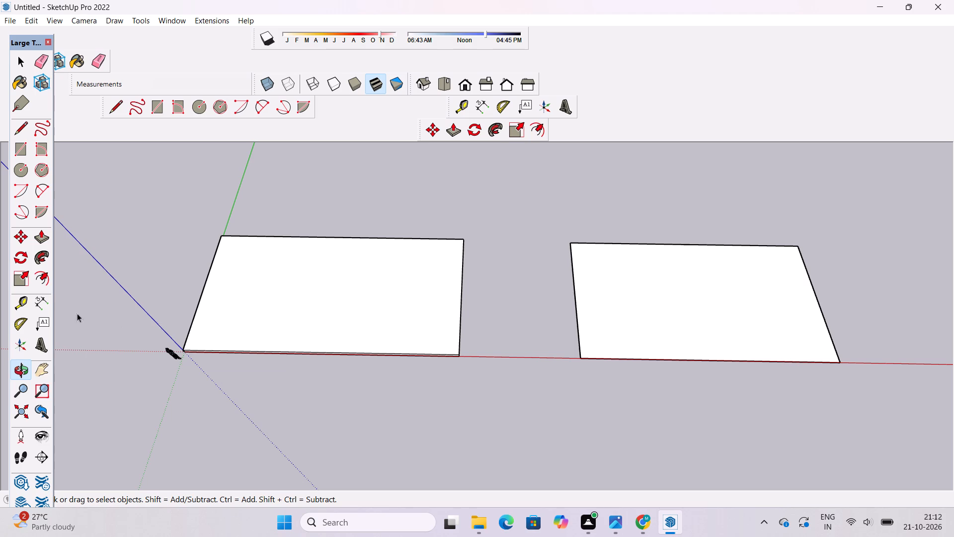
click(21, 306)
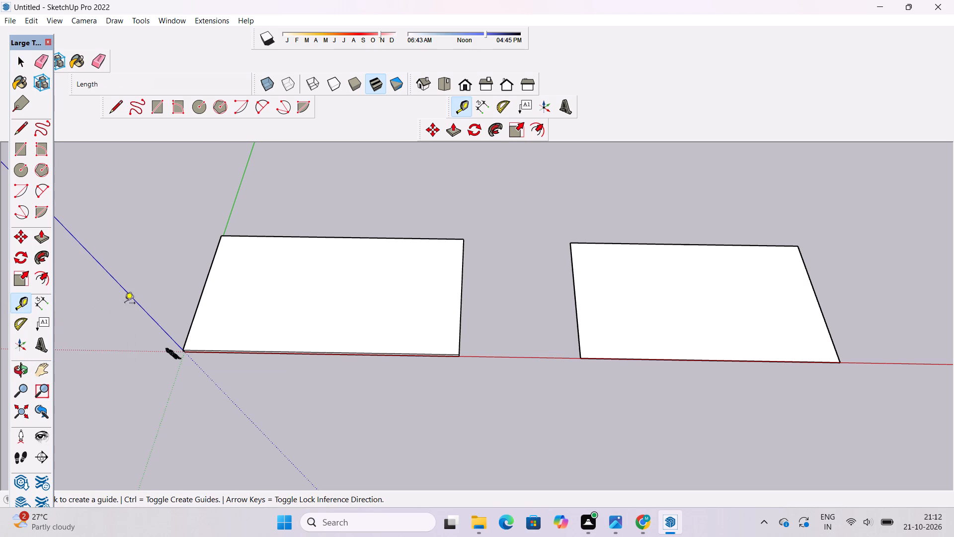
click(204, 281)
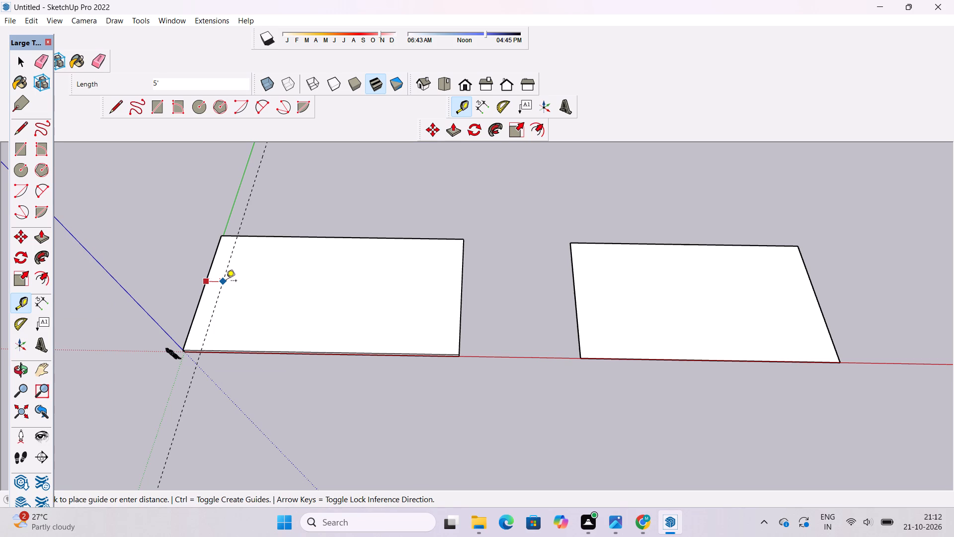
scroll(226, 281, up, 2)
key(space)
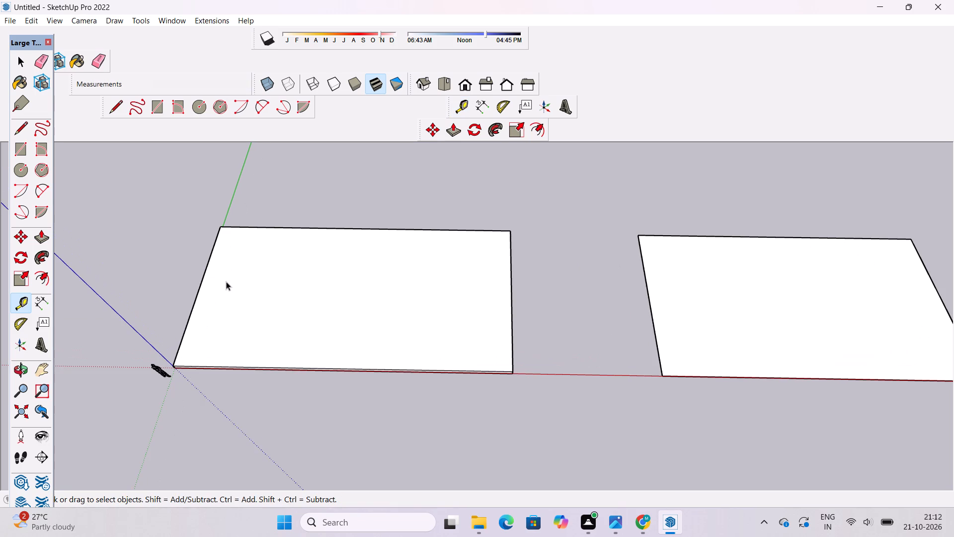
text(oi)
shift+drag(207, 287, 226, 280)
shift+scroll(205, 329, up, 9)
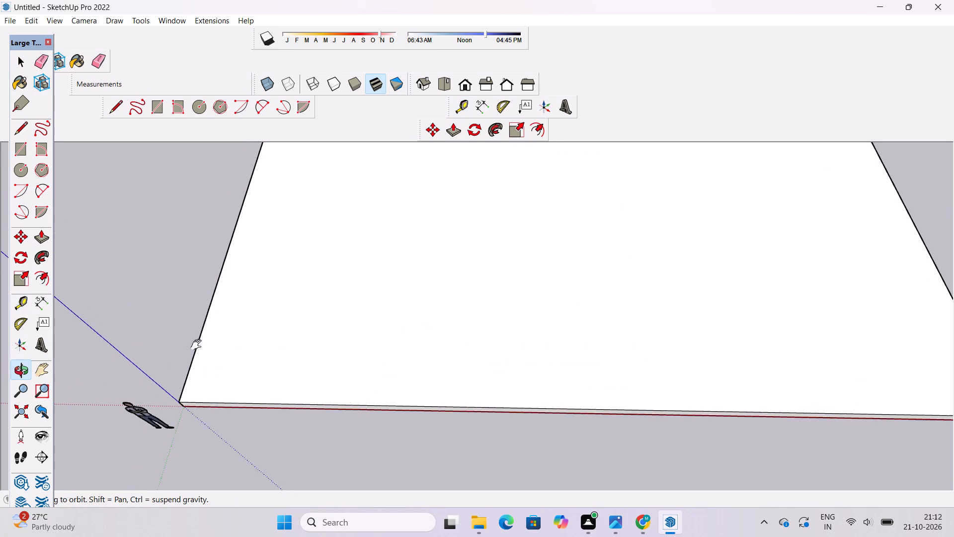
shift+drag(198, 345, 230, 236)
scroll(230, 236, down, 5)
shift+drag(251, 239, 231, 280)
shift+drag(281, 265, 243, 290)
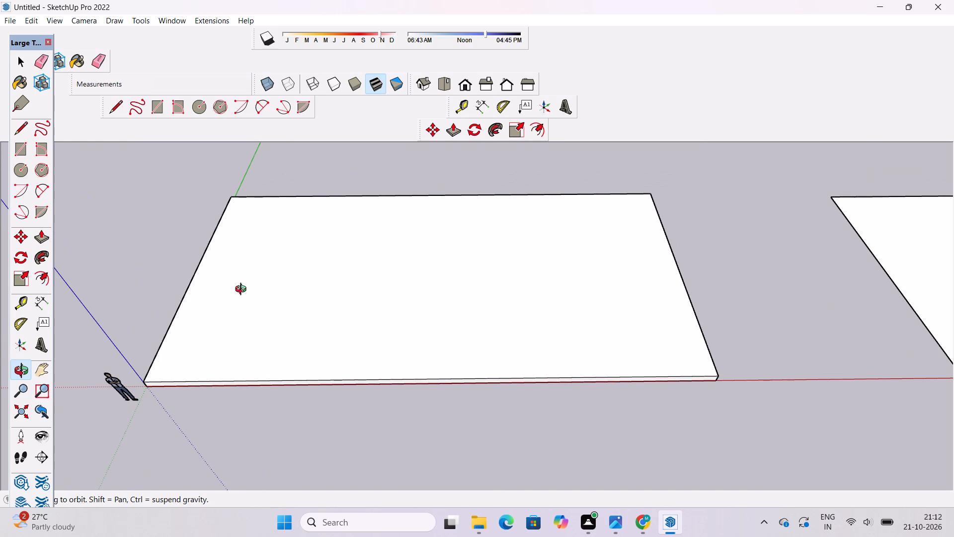
Place a Tape Measure guide line 15' in from the slab's long top edge opposite the red axis, parallel to that edge.
scroll(223, 296, down, 2)
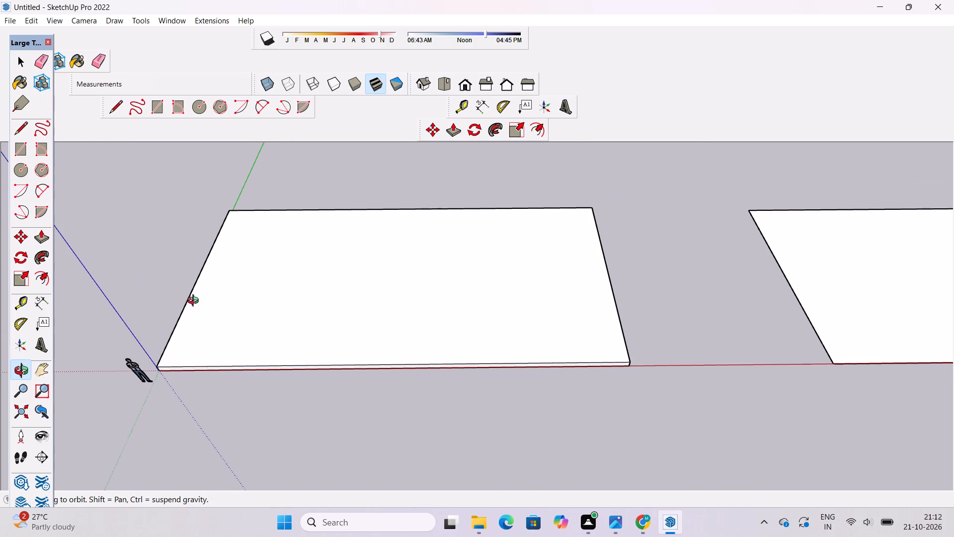
scroll(233, 281, up, 2)
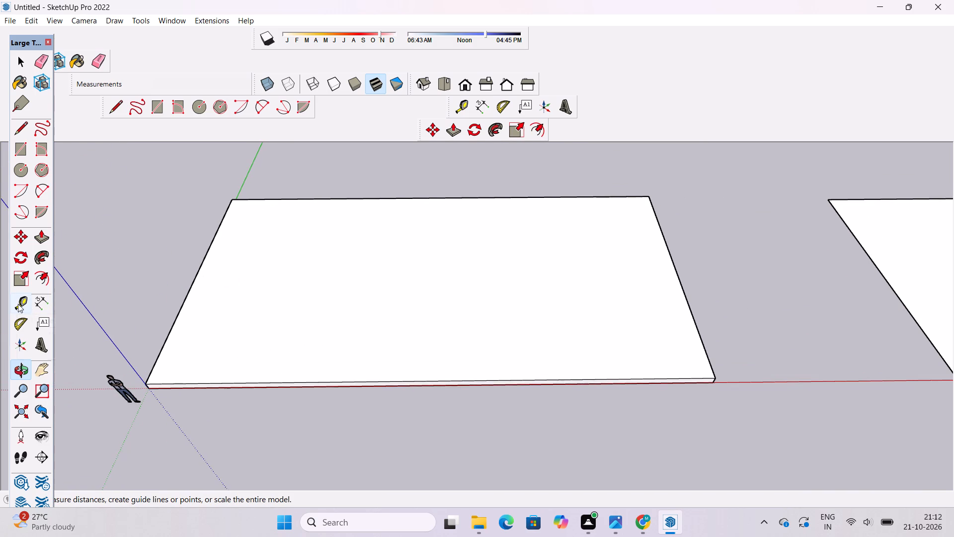
click(18, 303)
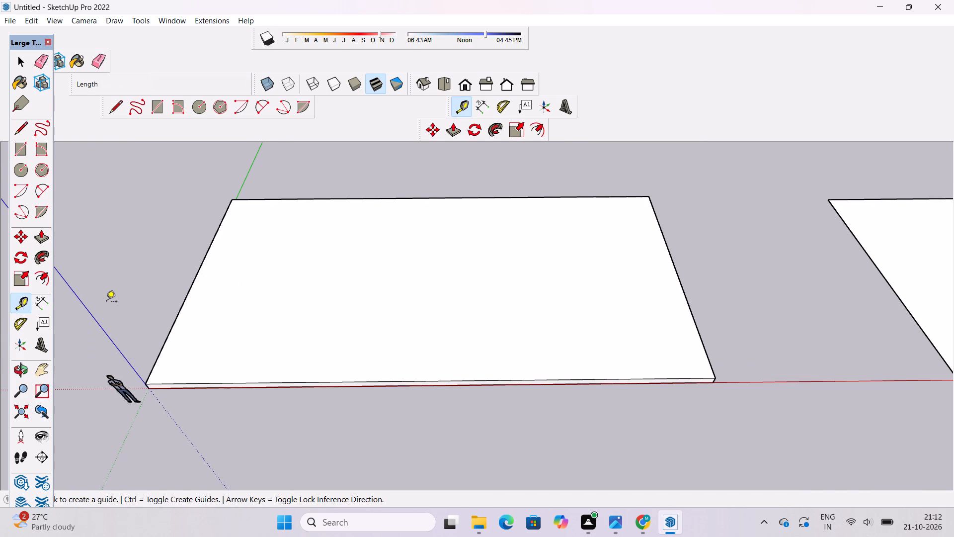
scroll(106, 302, up, 1)
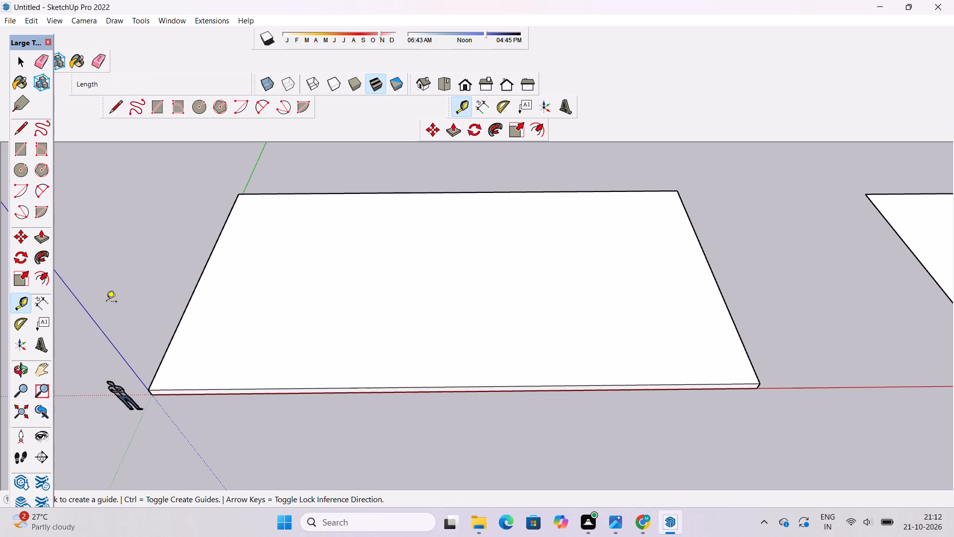
scroll(106, 302, down, 2)
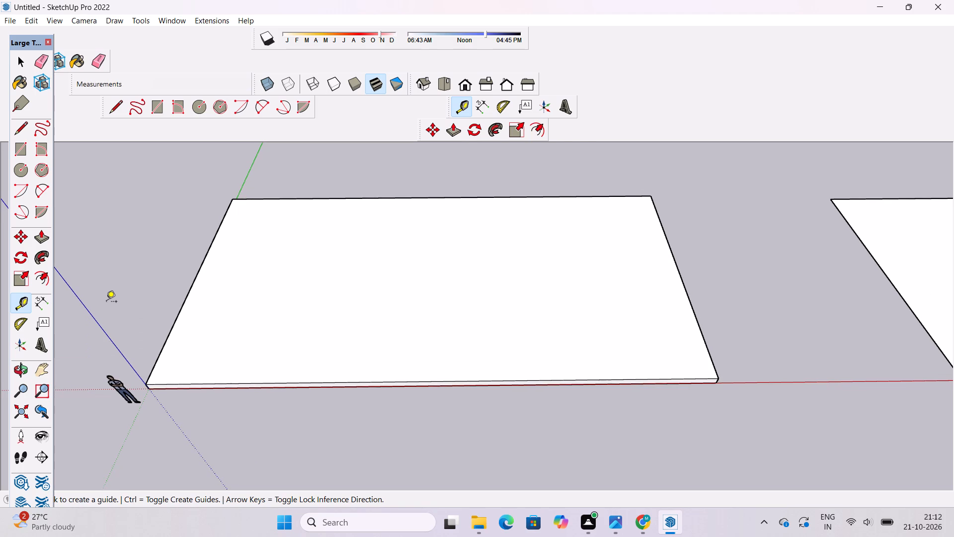
scroll(106, 302, down, 1)
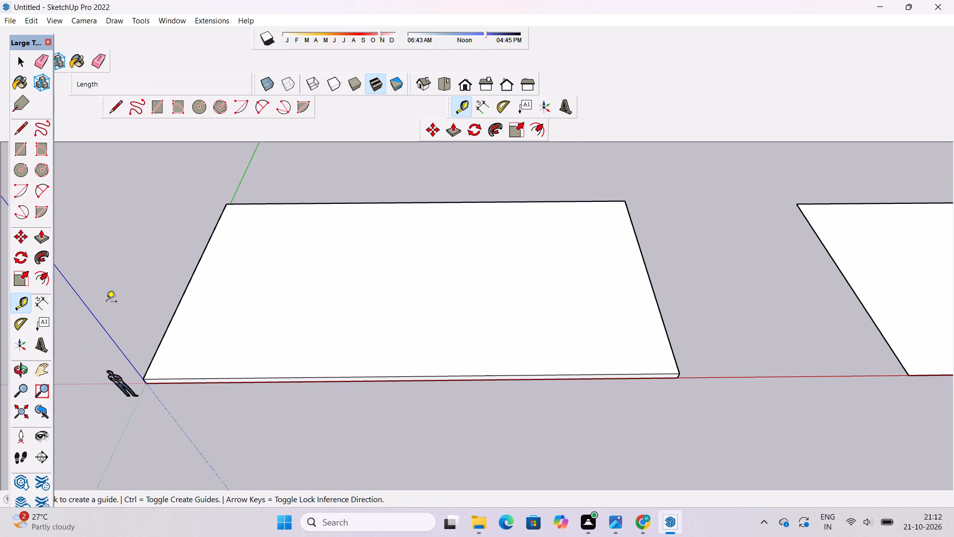
key(o)
shift+drag(177, 312, 182, 303)
drag(184, 326, 218, 281)
scroll(236, 307, down, 6)
shift+drag(237, 318, 237, 334)
drag(279, 315, 230, 353)
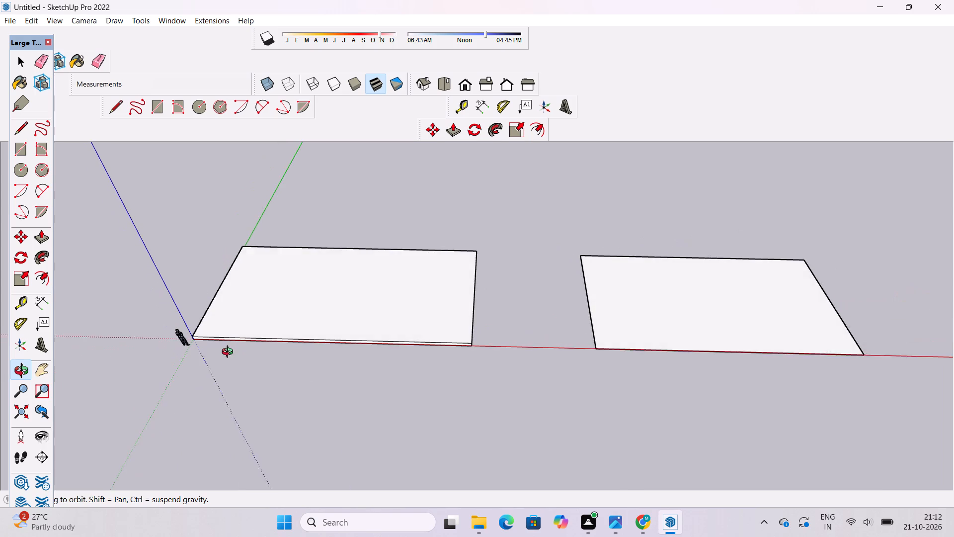
drag(230, 353, 228, 355)
scroll(249, 336, up, 2)
shift+drag(249, 336, 258, 346)
drag(285, 351, 420, 342)
shift+drag(336, 377, 342, 328)
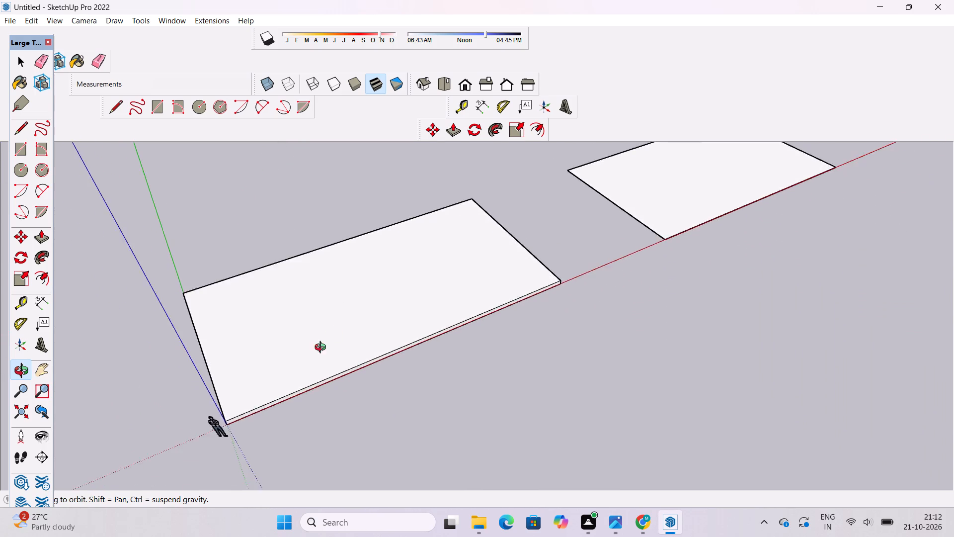
drag(322, 349, 418, 350)
scroll(417, 352, down, 3)
shift+drag(400, 369, 413, 341)
drag(408, 354, 456, 356)
shift+drag(449, 360, 443, 347)
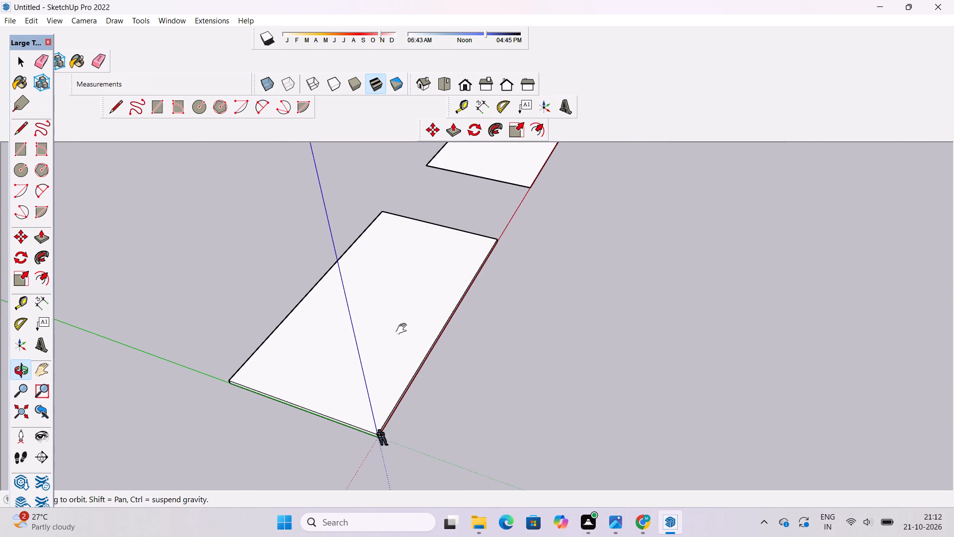
shift+click(403, 329)
drag(402, 334, 388, 333)
shift+drag(386, 331, 375, 325)
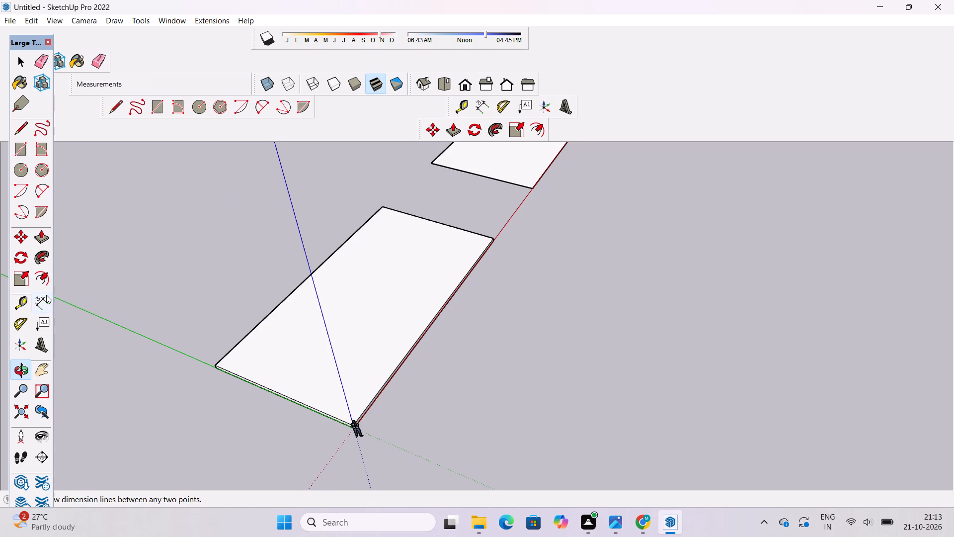
click(23, 305)
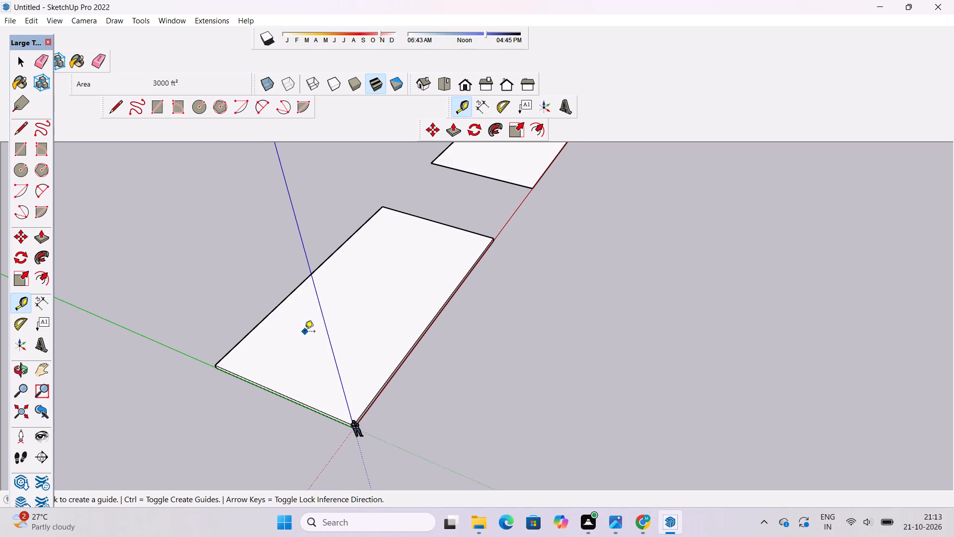
scroll(305, 332, down, 2)
scroll(305, 332, up, 1)
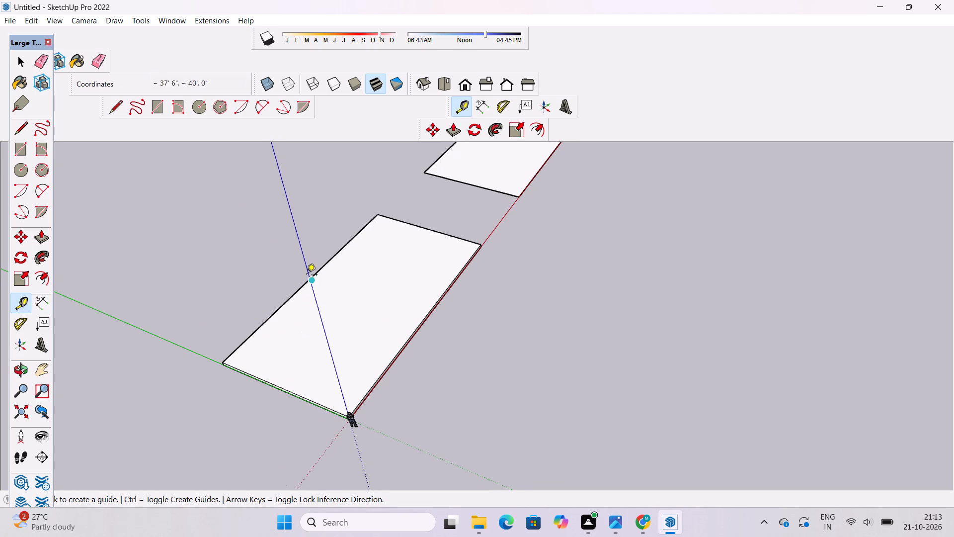
scroll(307, 272, up, 9)
click(319, 265)
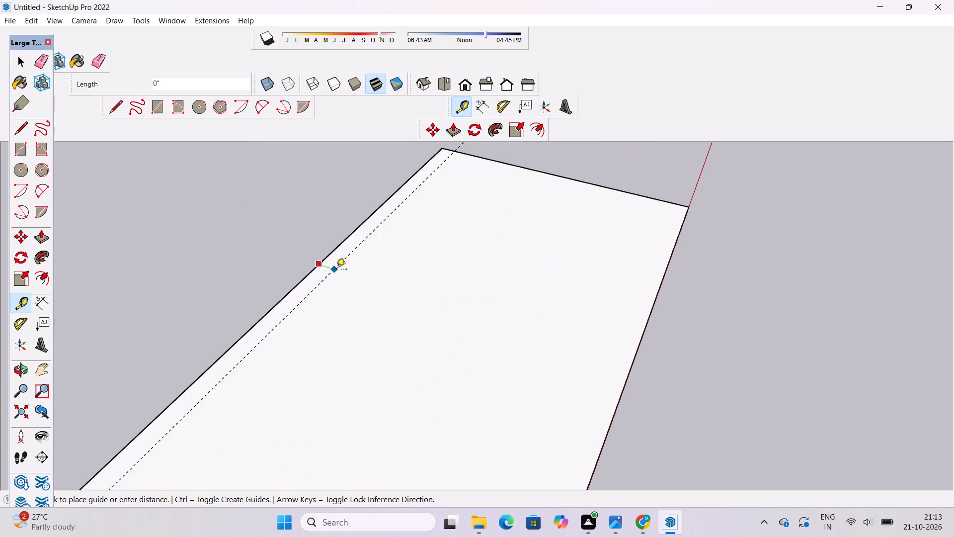
scroll(338, 270, down, 9)
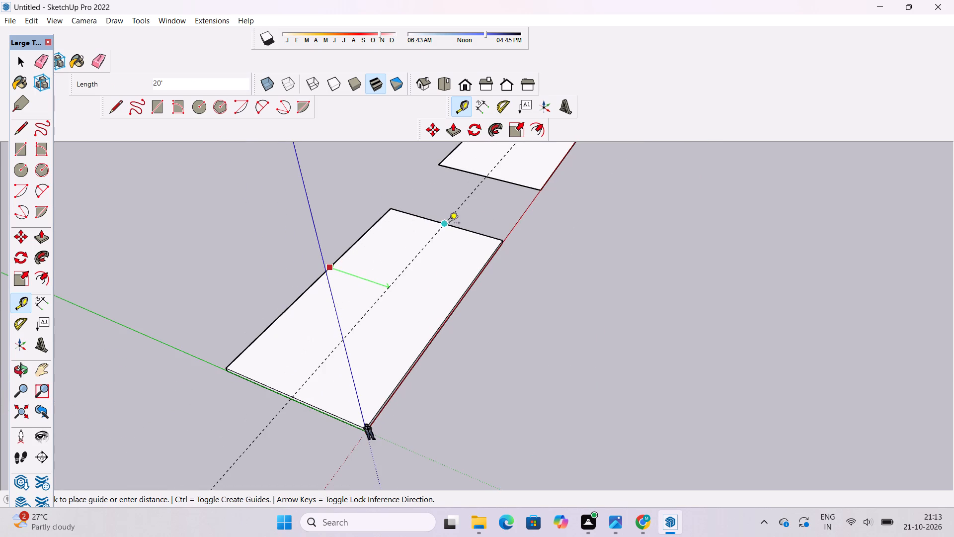
scroll(384, 216, up, 3)
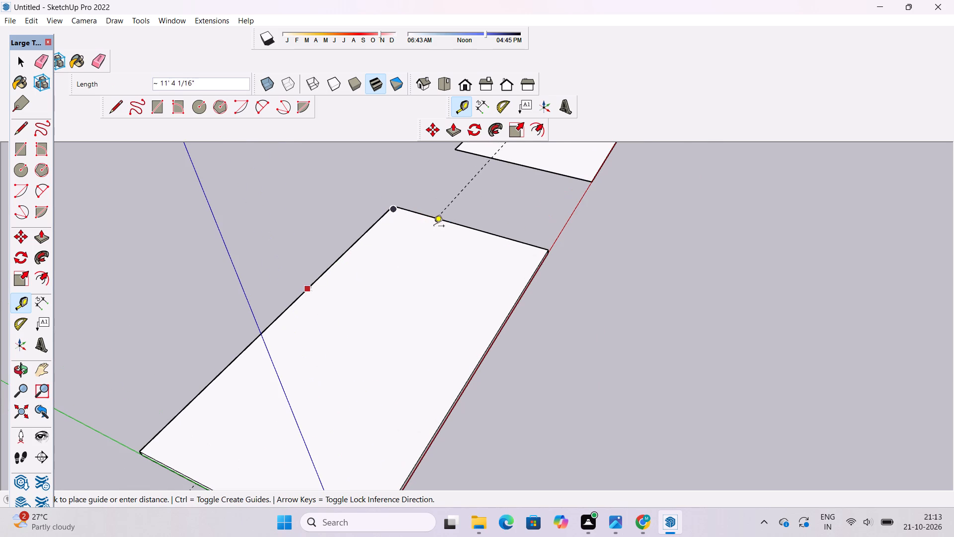
scroll(407, 265, down, 4)
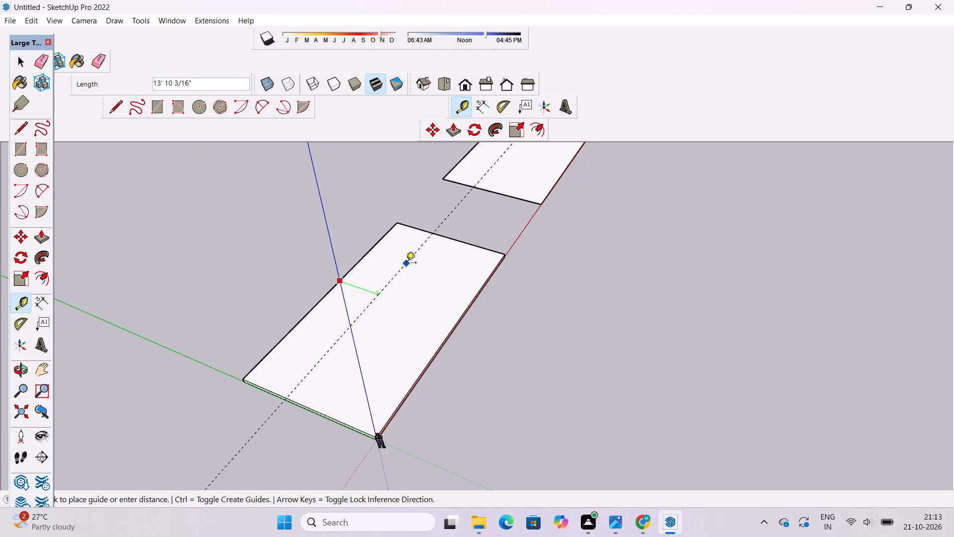
text(15')
key(Return)
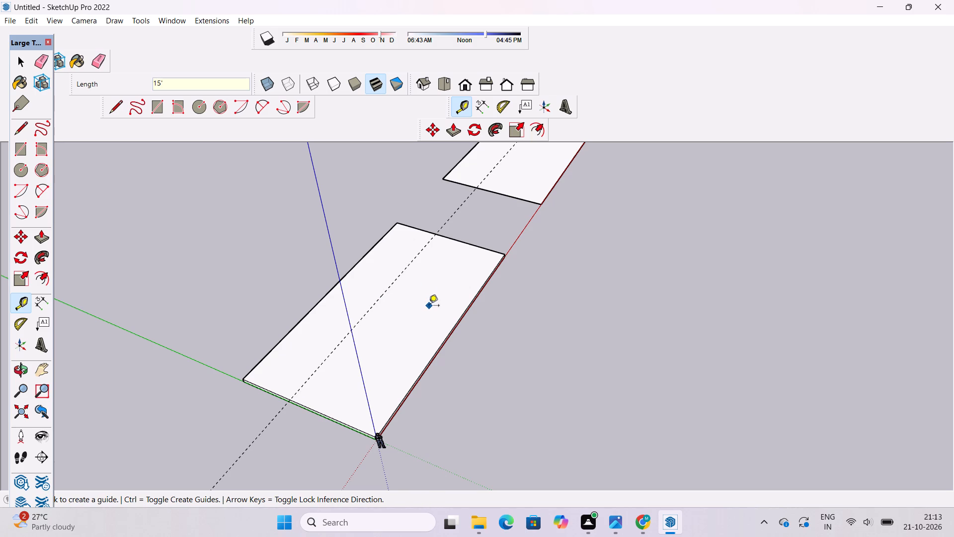
Draw a 75' line along the guide across the slab's top face, from one short edge to the other.
key(o)
shift+drag(417, 270, 414, 242)
drag(414, 241, 402, 263)
scroll(402, 263, down, 2)
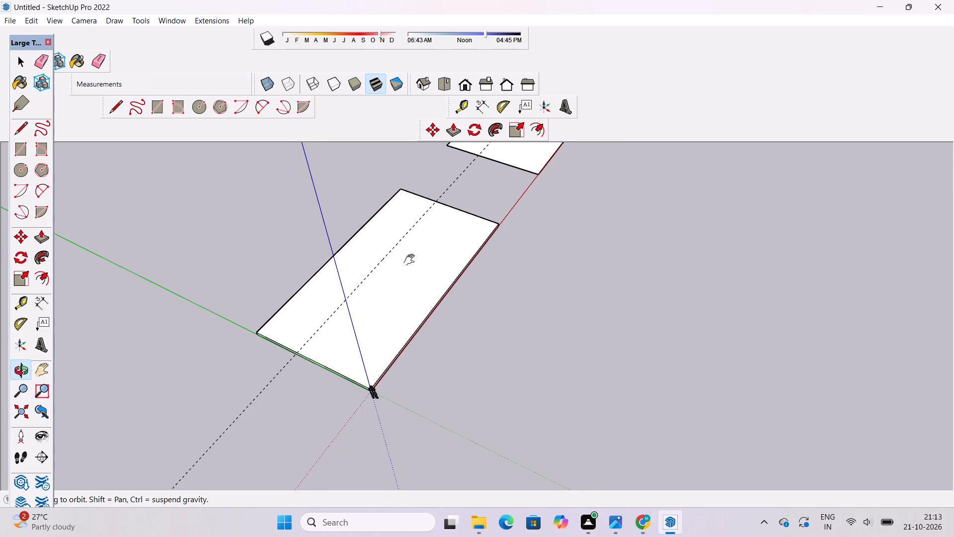
shift+click(411, 260)
drag(404, 272, 346, 280)
scroll(345, 281, up, 2)
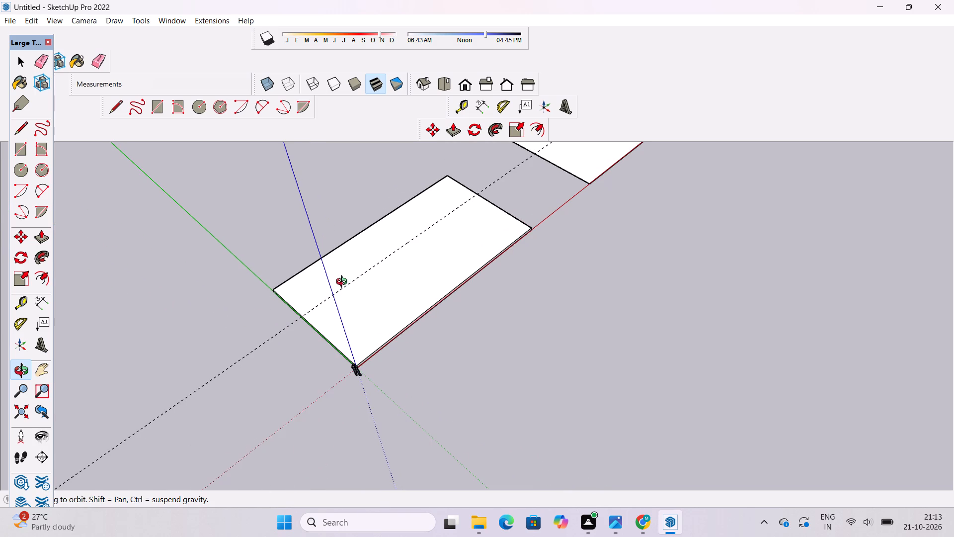
scroll(344, 283, down, 1)
scroll(344, 283, up, 1)
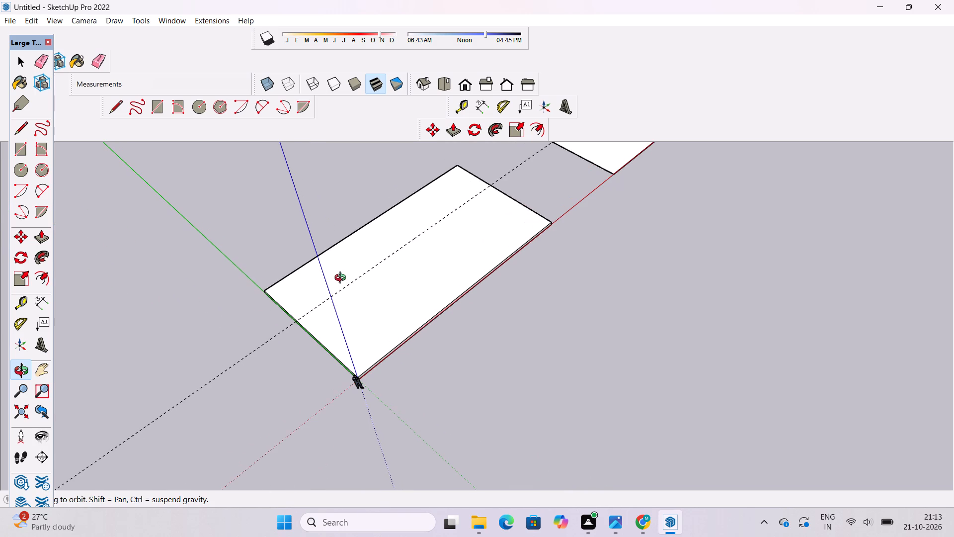
scroll(342, 278, down, 1)
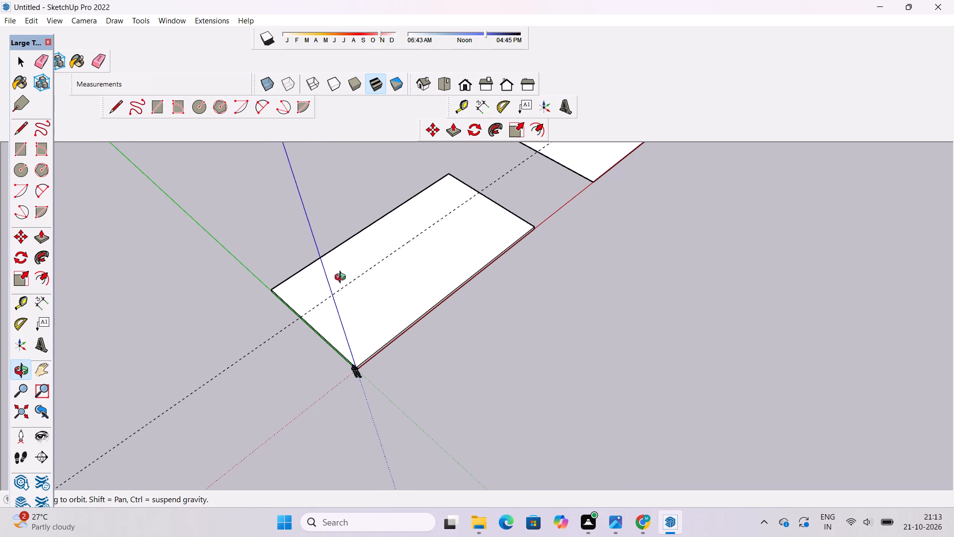
shift+drag(342, 277, 342, 297)
shift+drag(342, 301, 349, 253)
scroll(346, 272, up, 3)
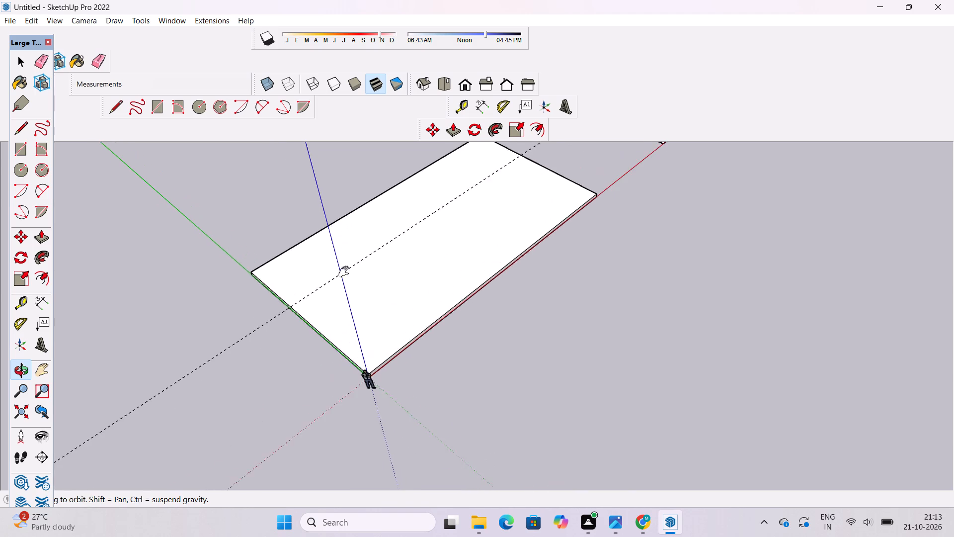
shift+drag(346, 278, 346, 287)
drag(323, 311, 323, 288)
scroll(323, 285, up, 1)
shift+click(323, 285)
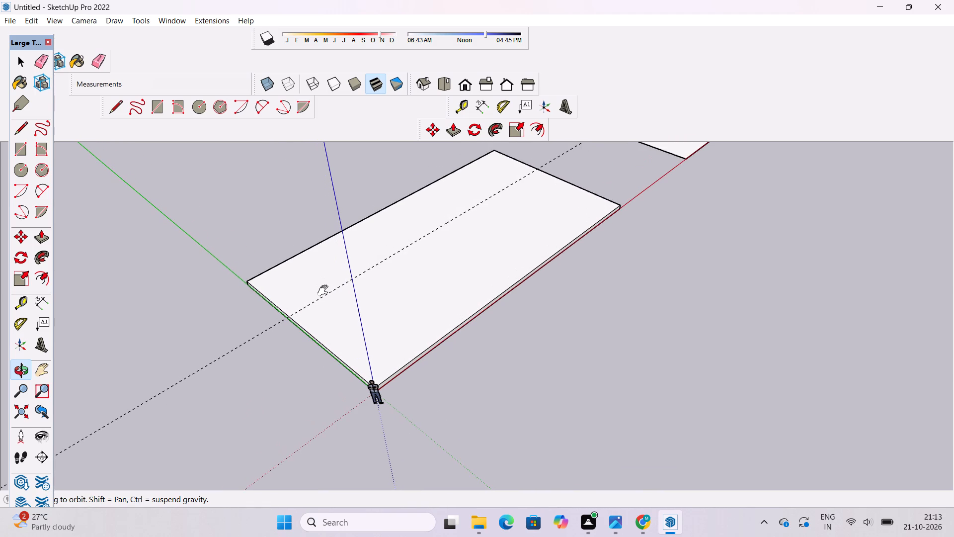
click(325, 292)
scroll(325, 293, up, 2)
shift+drag(325, 293, 319, 303)
shift+click(319, 303)
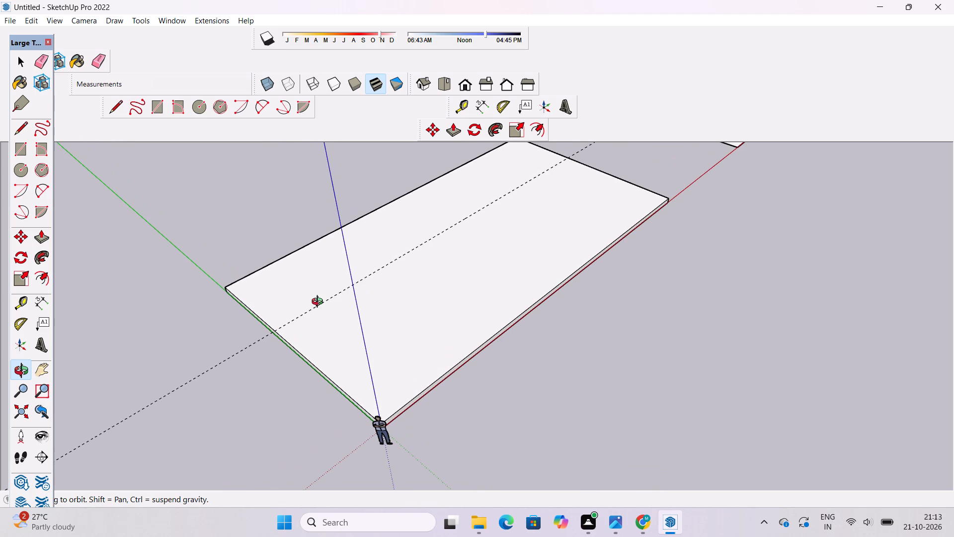
scroll(319, 303, down, 4)
shift+drag(332, 306, 315, 314)
drag(310, 315, 248, 318)
drag(264, 314, 265, 314)
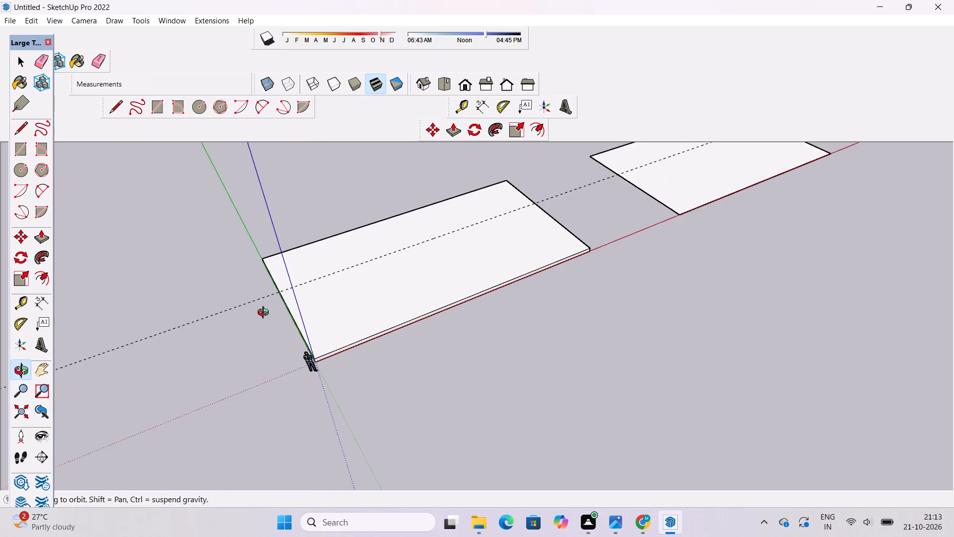
drag(265, 314, 277, 314)
scroll(282, 313, up, 4)
shift+drag(281, 299, 285, 308)
drag(285, 308, 295, 338)
scroll(291, 325, up, 3)
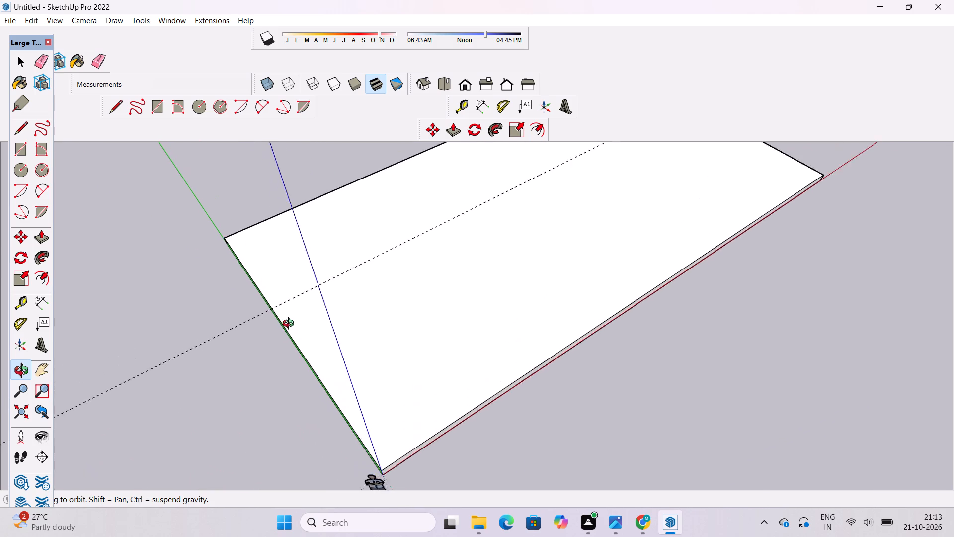
scroll(291, 325, up, 1)
shift+drag(291, 324, 293, 334)
drag(292, 335, 292, 324)
key(l)
scroll(289, 321, up, 4)
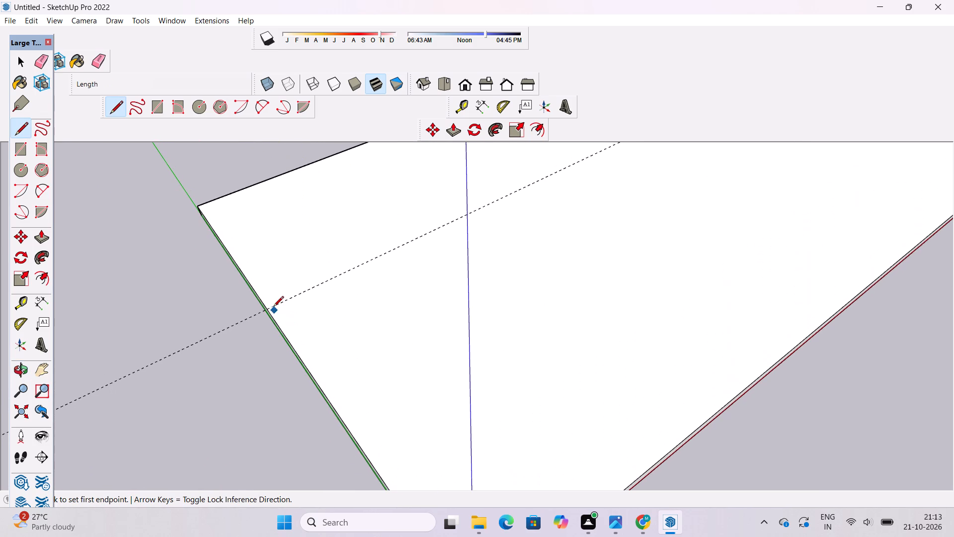
click(266, 307)
scroll(266, 307, down, 10)
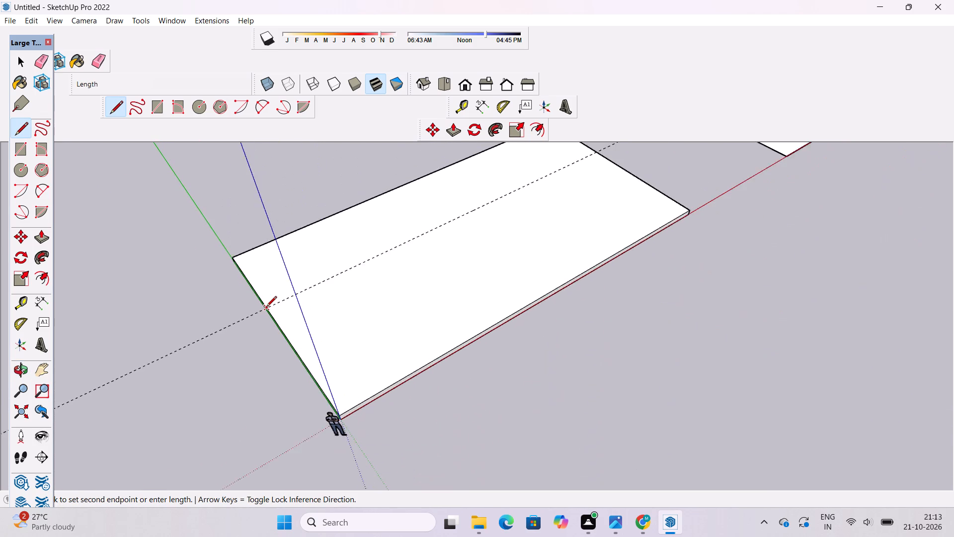
scroll(266, 307, down, 5)
scroll(467, 217, up, 8)
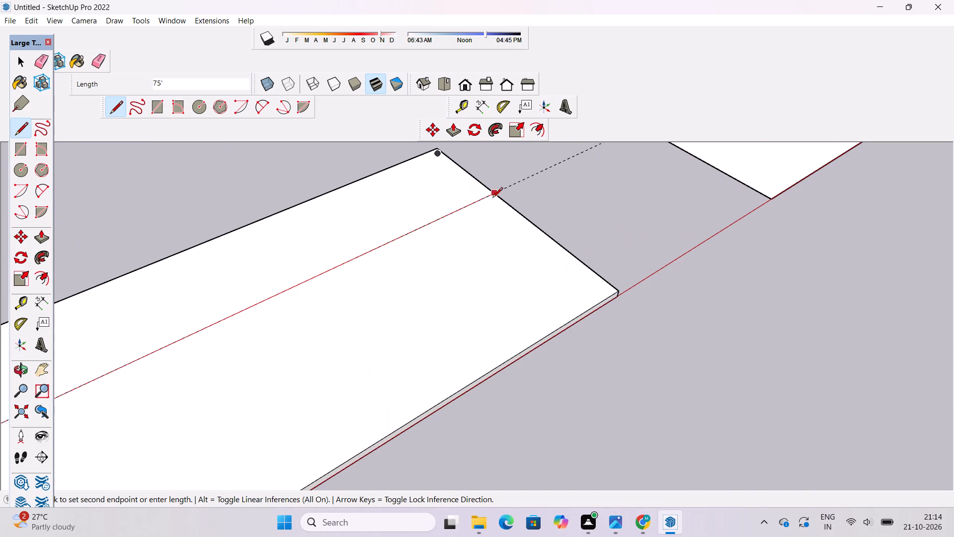
click(495, 192)
scroll(495, 192, down, 1)
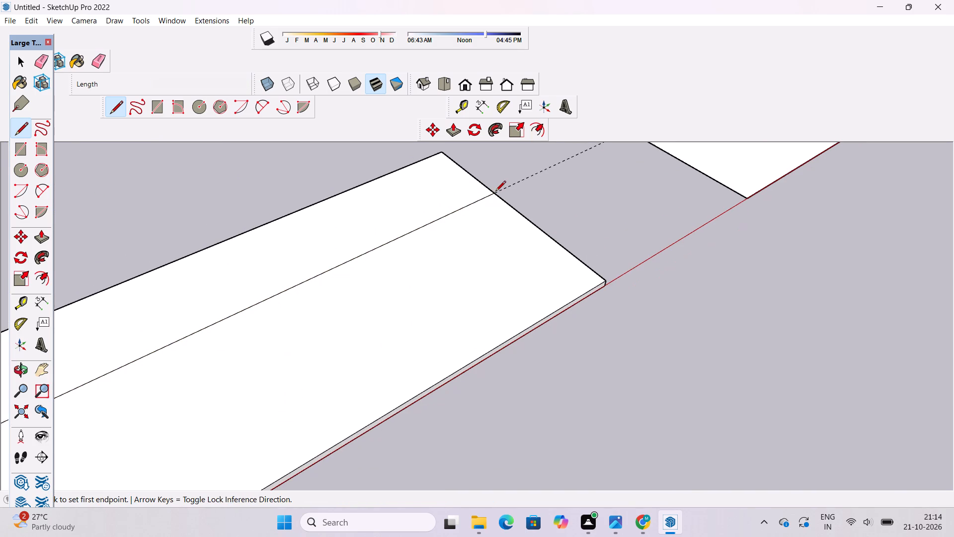
Erase the dashed guide line that extends beyond the slab.
key(o)
scroll(496, 192, down, 3)
shift+drag(496, 192, 501, 209)
drag(460, 248, 517, 208)
drag(466, 279, 481, 230)
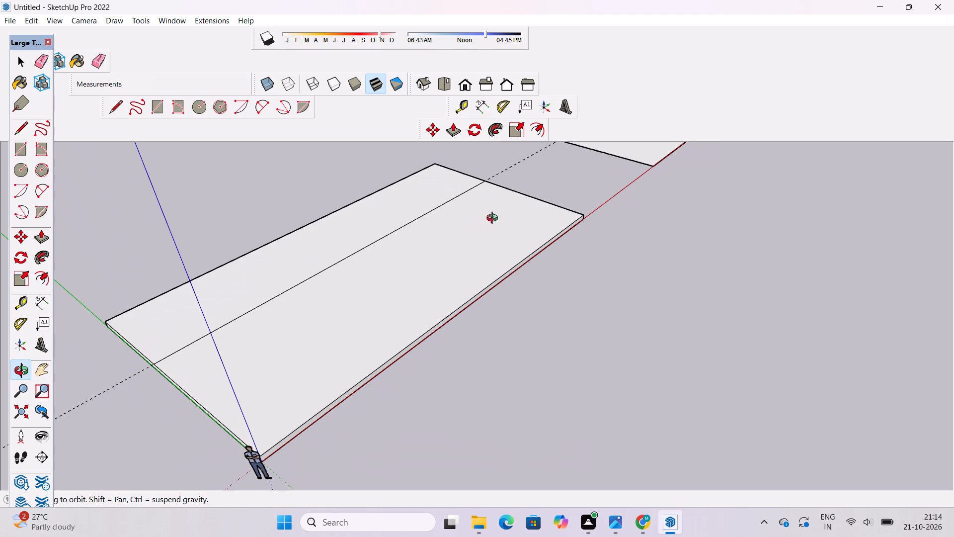
scroll(504, 214, down, 1)
drag(478, 218, 479, 248)
scroll(461, 255, up, 1)
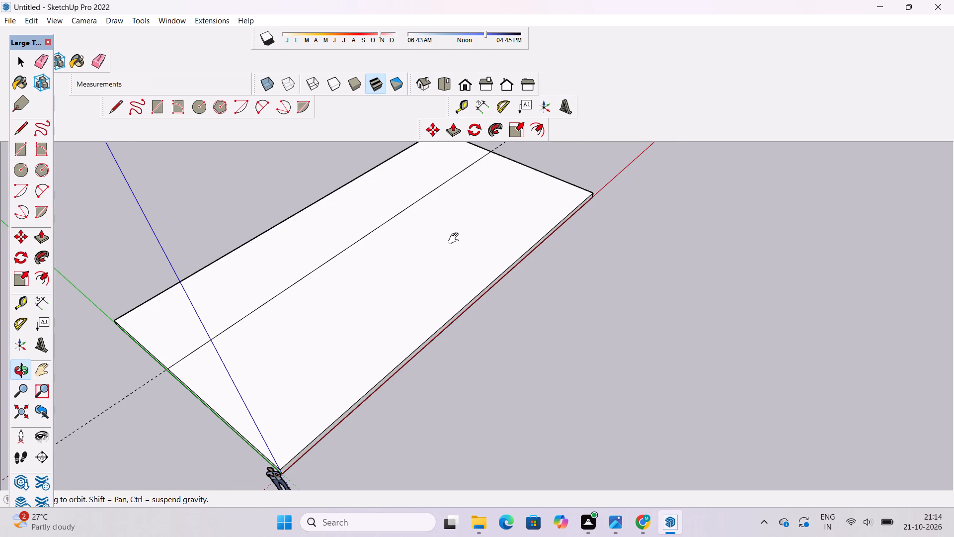
shift+drag(454, 242, 456, 230)
scroll(448, 239, up, 1)
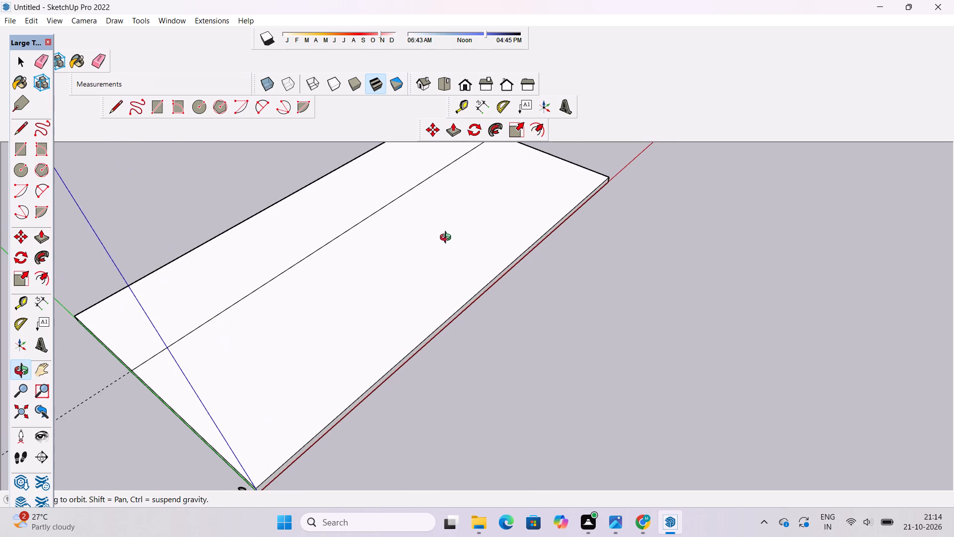
shift+drag(441, 243, 456, 233)
scroll(458, 227, down, 6)
shift+drag(458, 227, 449, 245)
click(449, 245)
key(e)
drag(211, 337, 224, 362)
key(o)
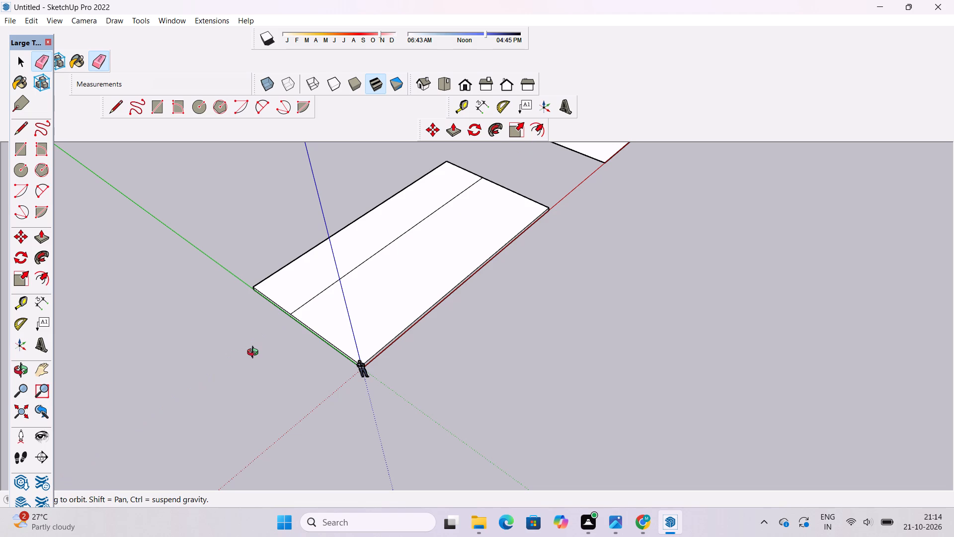
Erase the 75' dividing line that runs lengthwise across the slab's top face.
shift+drag(241, 368, 265, 359)
drag(267, 359, 322, 290)
scroll(325, 293, up, 3)
shift+drag(325, 295, 317, 309)
scroll(319, 320, up, 2)
shift+click(319, 320)
shift+drag(317, 319, 279, 328)
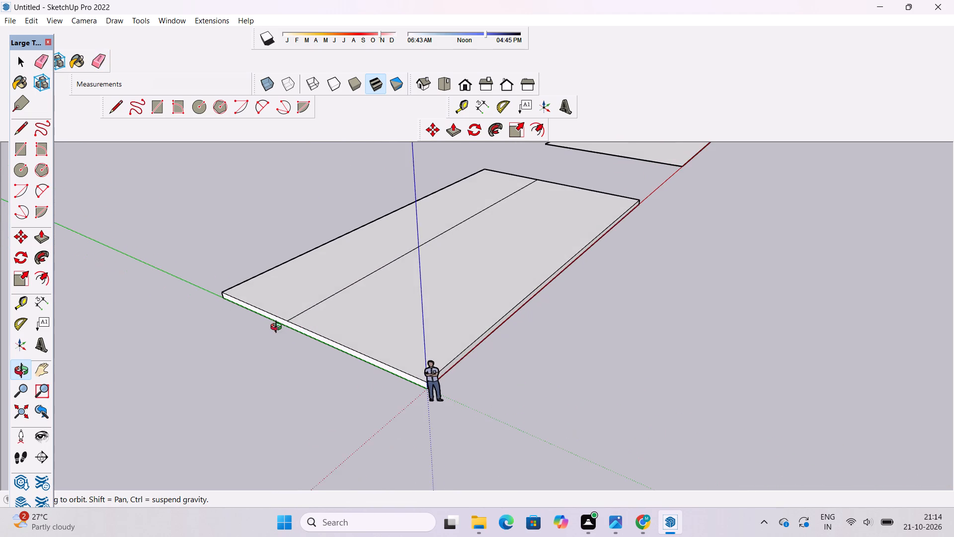
shift+scroll(278, 314, down, 2)
shift+click(278, 314)
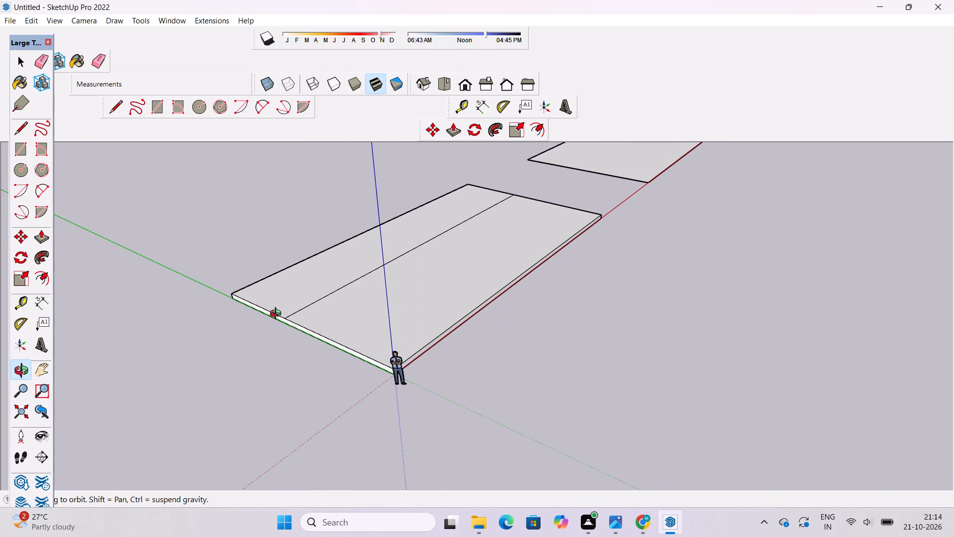
key(e)
click(328, 295)
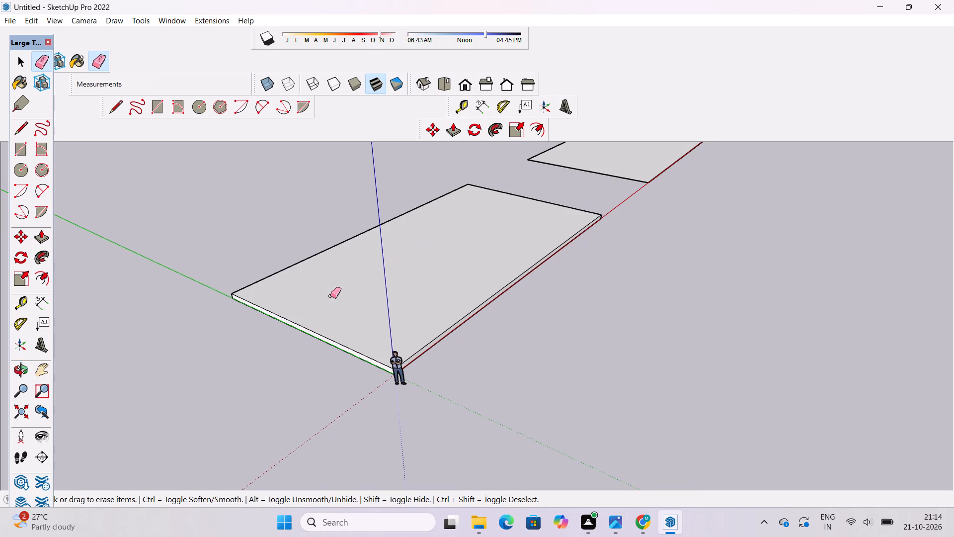
Place a Tape Measure guide line 10' in from the slab's long top edge opposite the red axis, parallel to that edge.
key(t)
scroll(325, 266, up, 5)
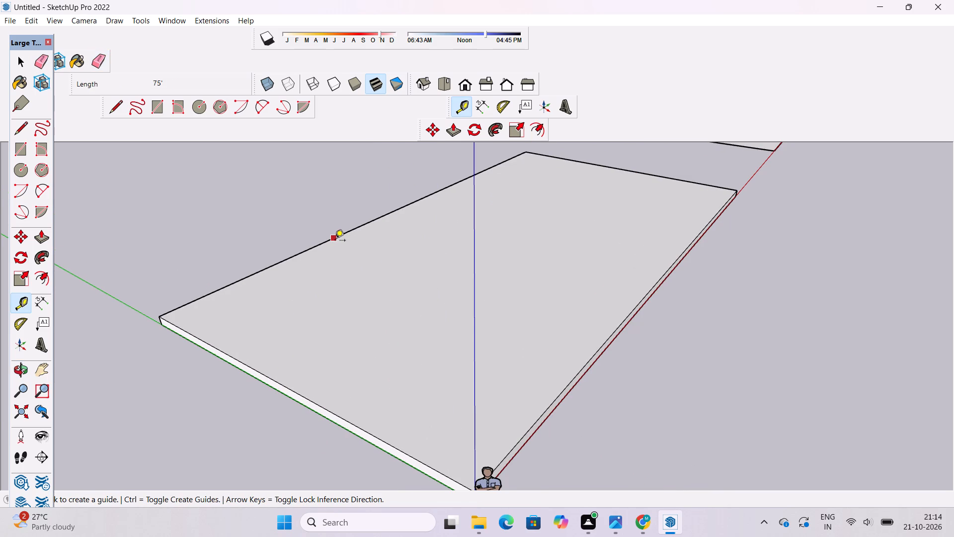
click(335, 241)
scroll(360, 247, down, 2)
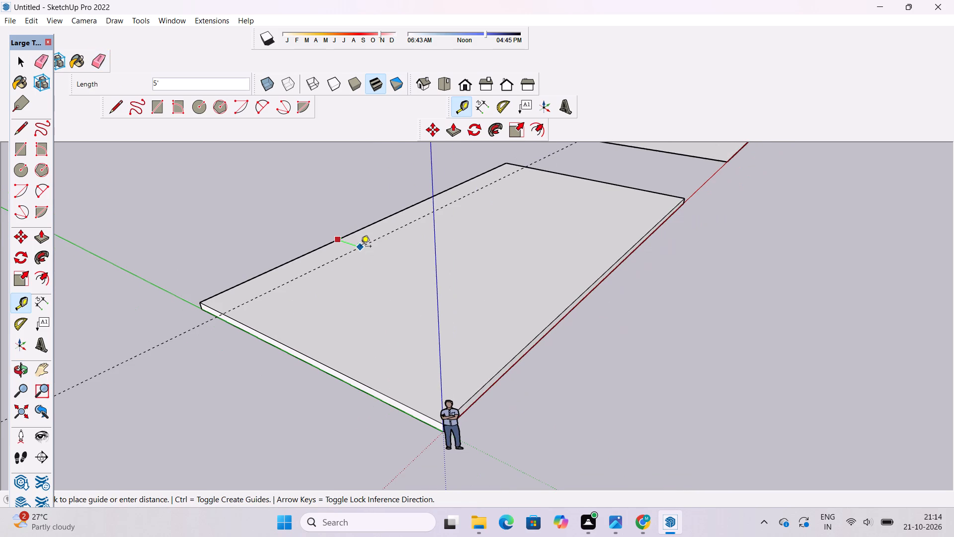
text(10')
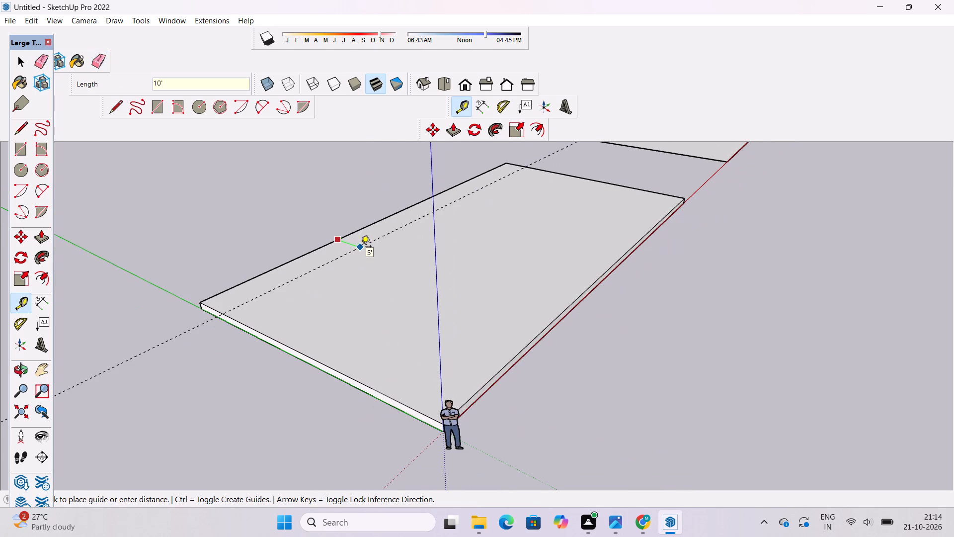
key(Return)
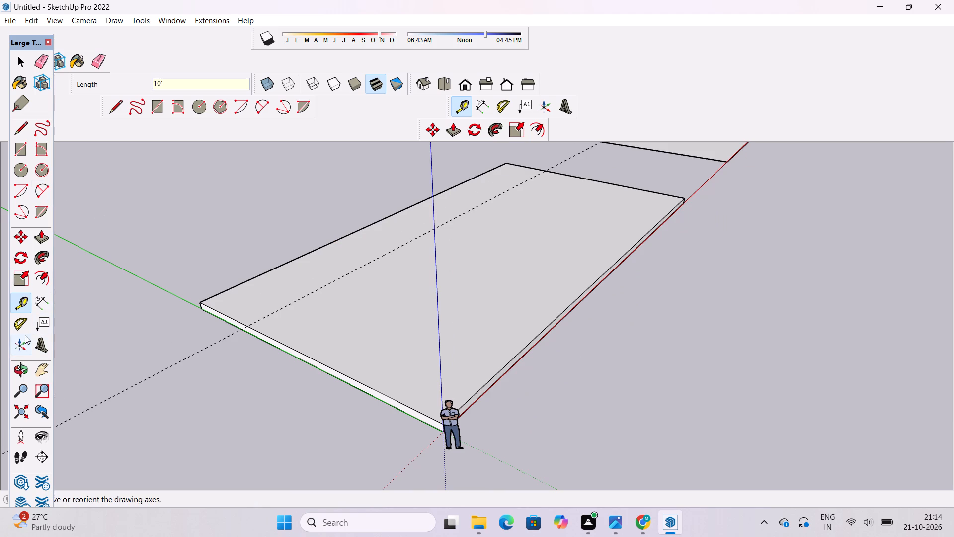
Draw a 75' line along the 10' guide across the slab's top face, from one short edge to the other.
click(18, 367)
scroll(262, 311, down, 6)
drag(322, 324, 265, 371)
scroll(267, 360, down, 8)
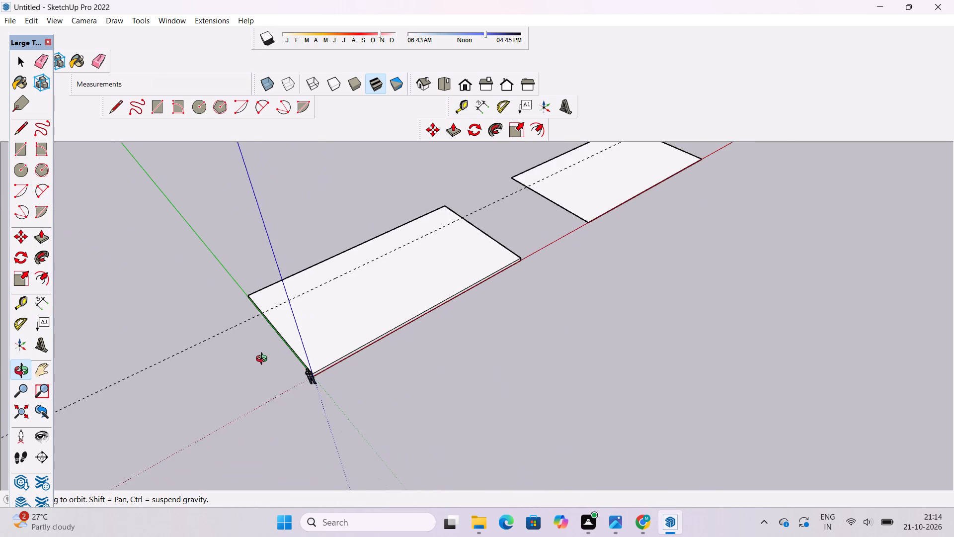
scroll(264, 360, down, 3)
drag(263, 359, 267, 328)
scroll(342, 281, up, 5)
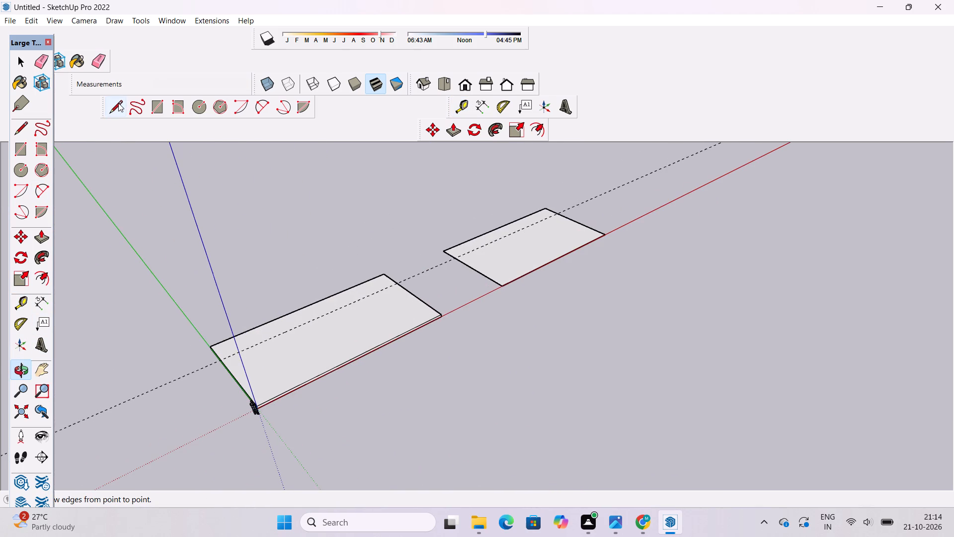
click(118, 103)
scroll(264, 334, up, 14)
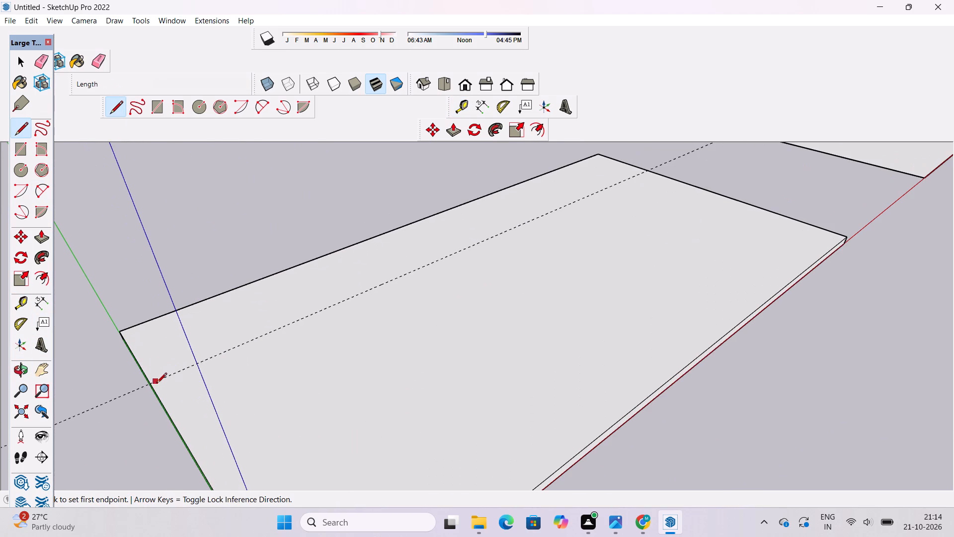
click(150, 385)
scroll(115, 396, down, 7)
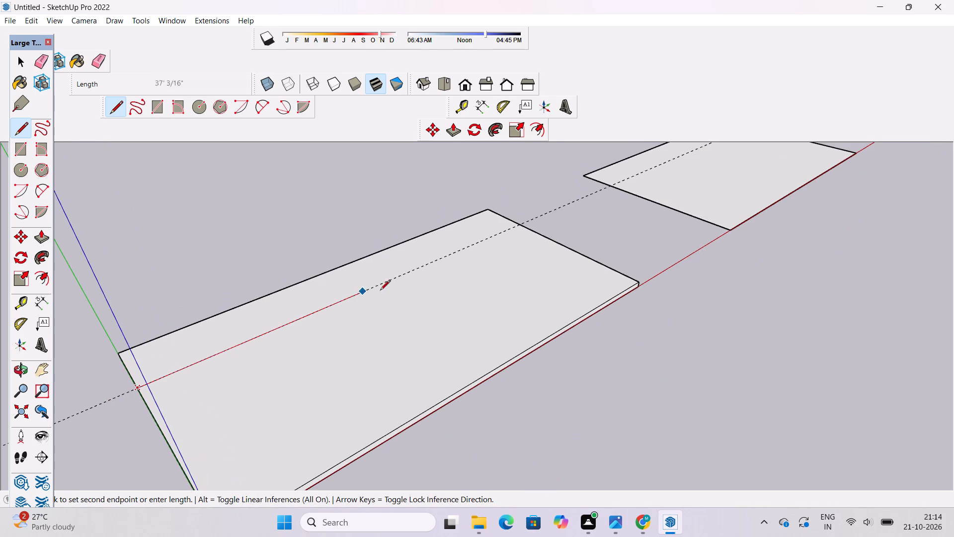
scroll(508, 232, up, 2)
click(524, 224)
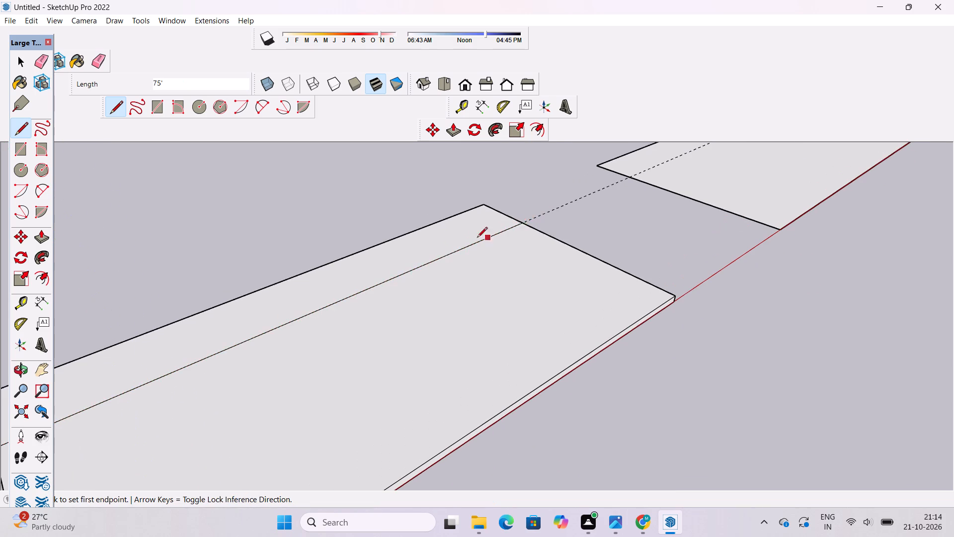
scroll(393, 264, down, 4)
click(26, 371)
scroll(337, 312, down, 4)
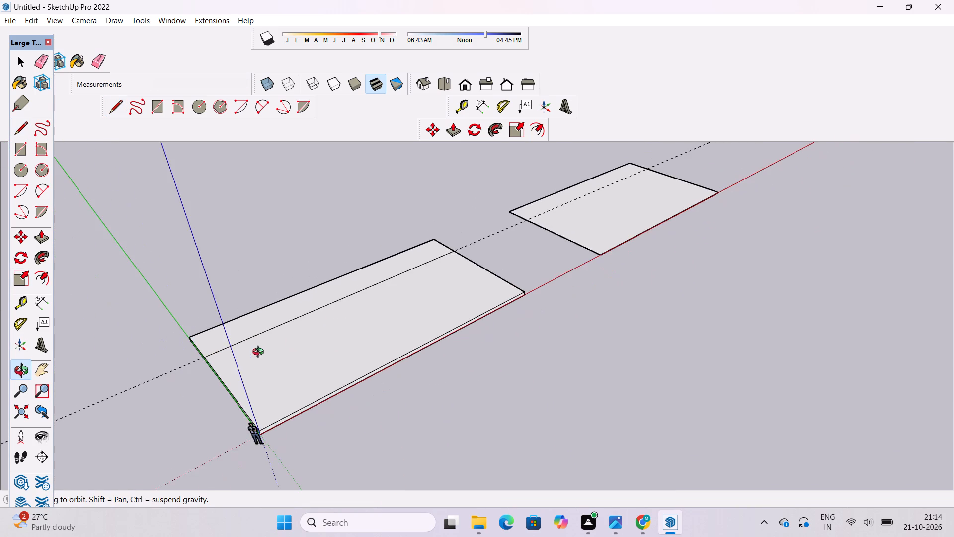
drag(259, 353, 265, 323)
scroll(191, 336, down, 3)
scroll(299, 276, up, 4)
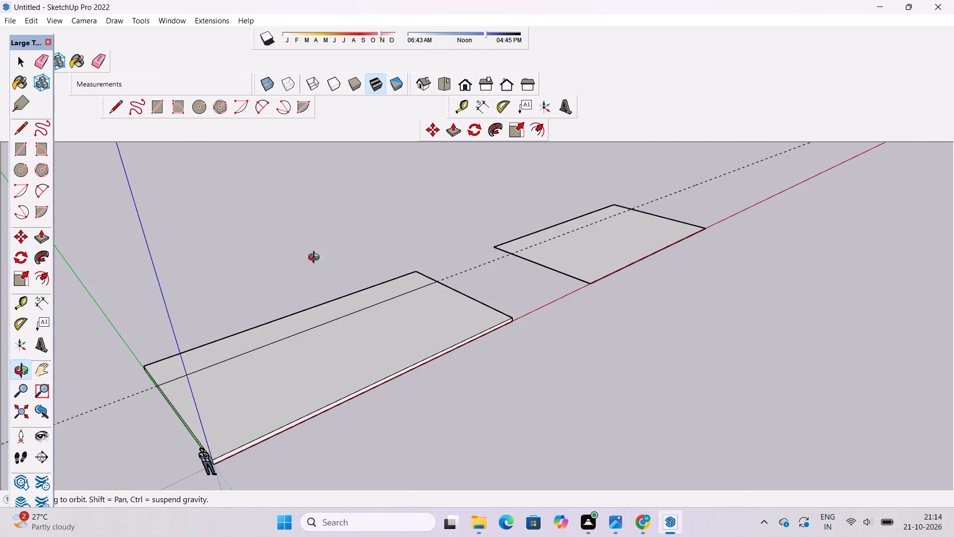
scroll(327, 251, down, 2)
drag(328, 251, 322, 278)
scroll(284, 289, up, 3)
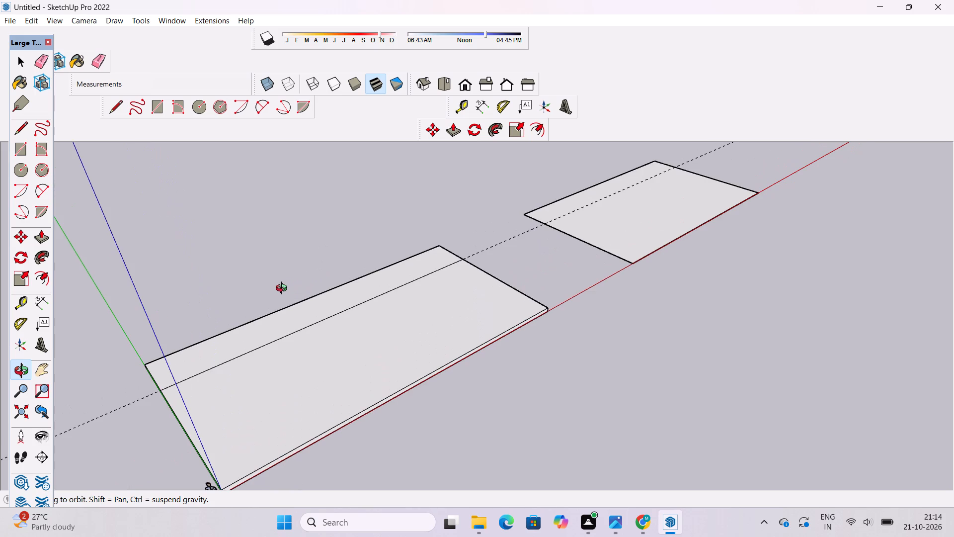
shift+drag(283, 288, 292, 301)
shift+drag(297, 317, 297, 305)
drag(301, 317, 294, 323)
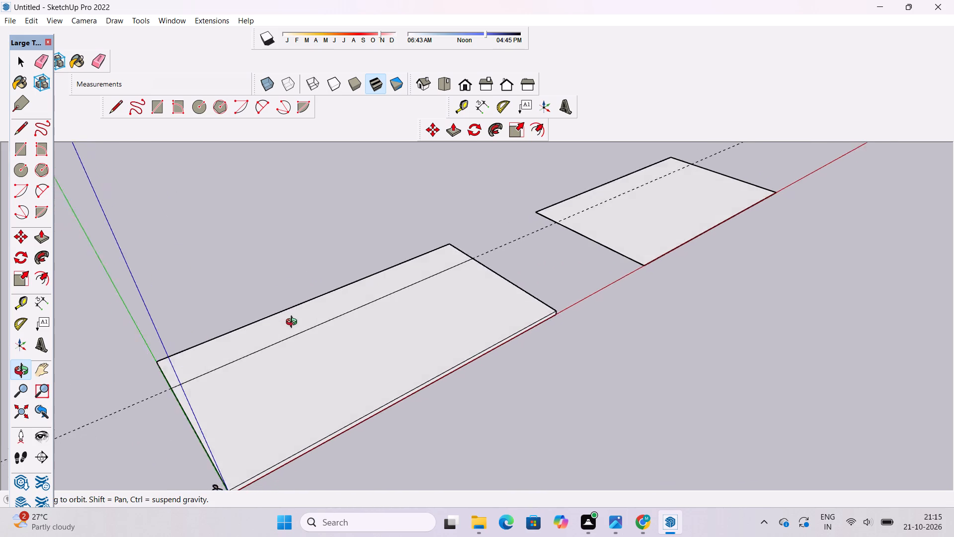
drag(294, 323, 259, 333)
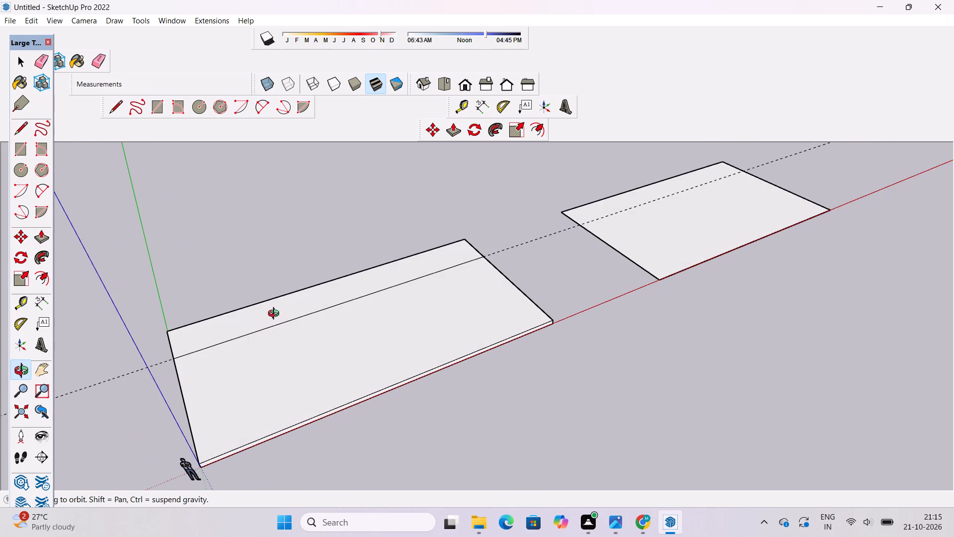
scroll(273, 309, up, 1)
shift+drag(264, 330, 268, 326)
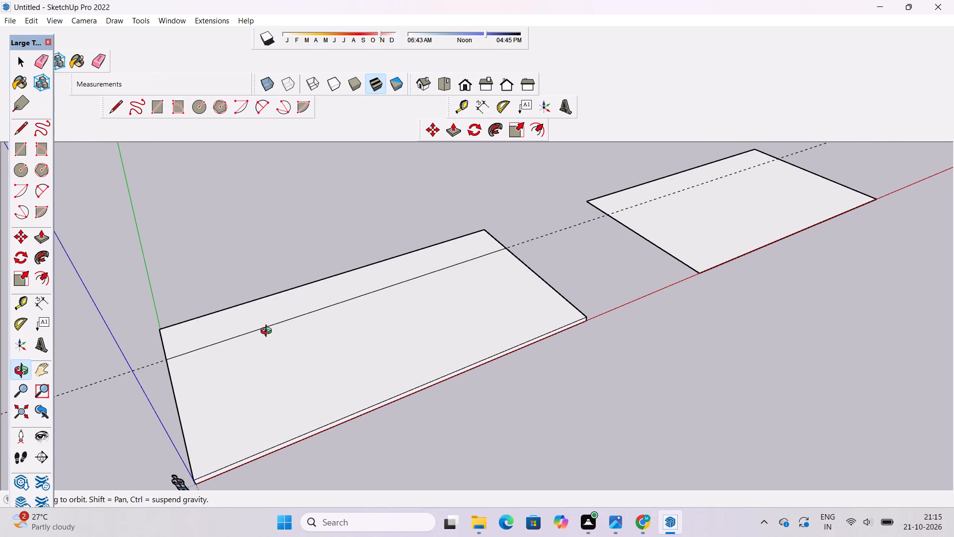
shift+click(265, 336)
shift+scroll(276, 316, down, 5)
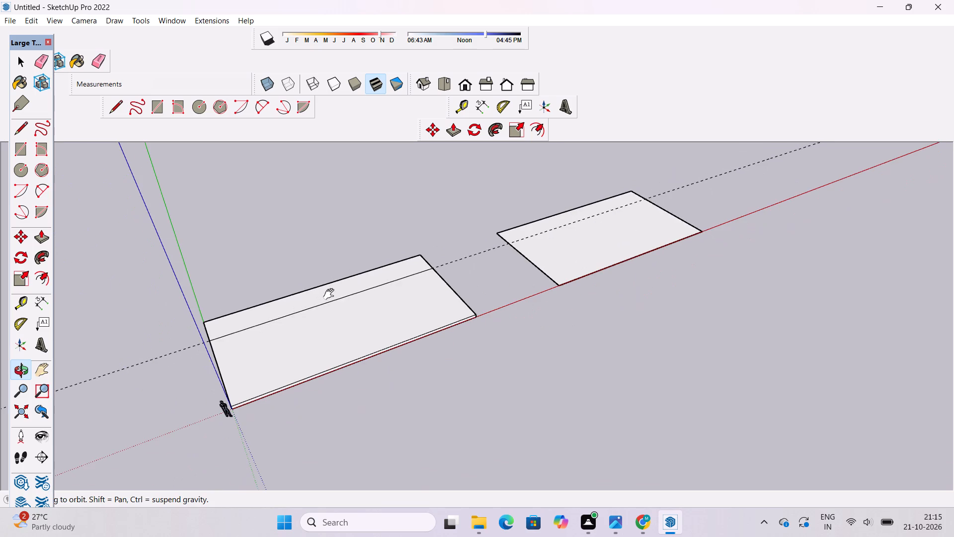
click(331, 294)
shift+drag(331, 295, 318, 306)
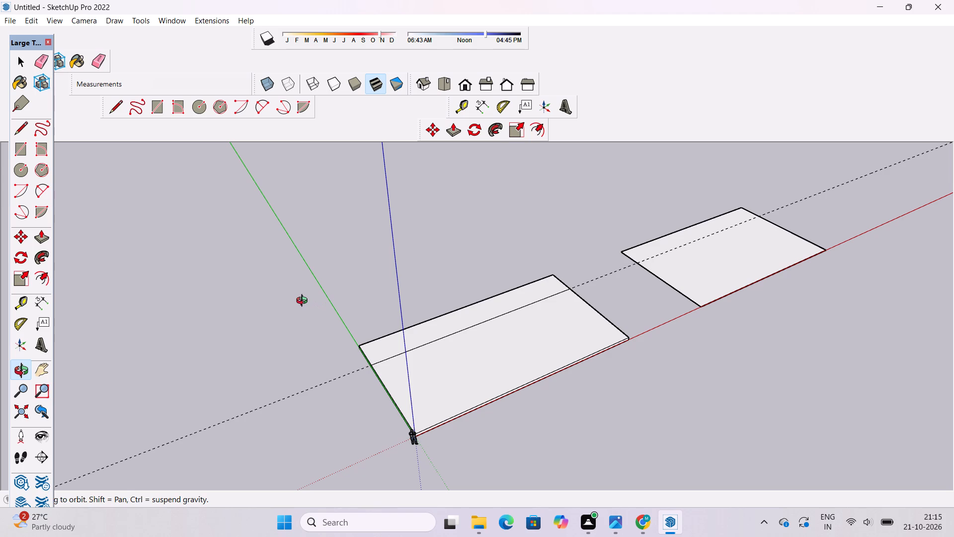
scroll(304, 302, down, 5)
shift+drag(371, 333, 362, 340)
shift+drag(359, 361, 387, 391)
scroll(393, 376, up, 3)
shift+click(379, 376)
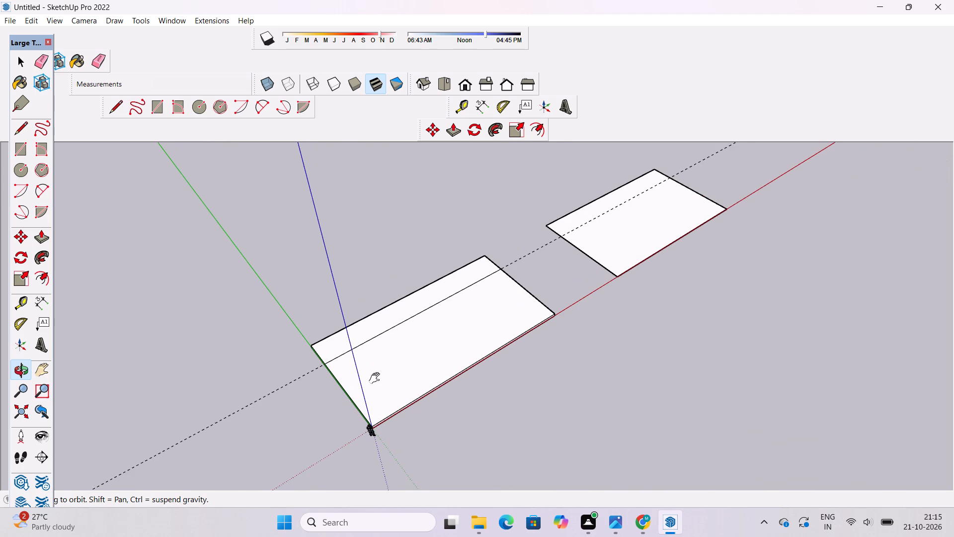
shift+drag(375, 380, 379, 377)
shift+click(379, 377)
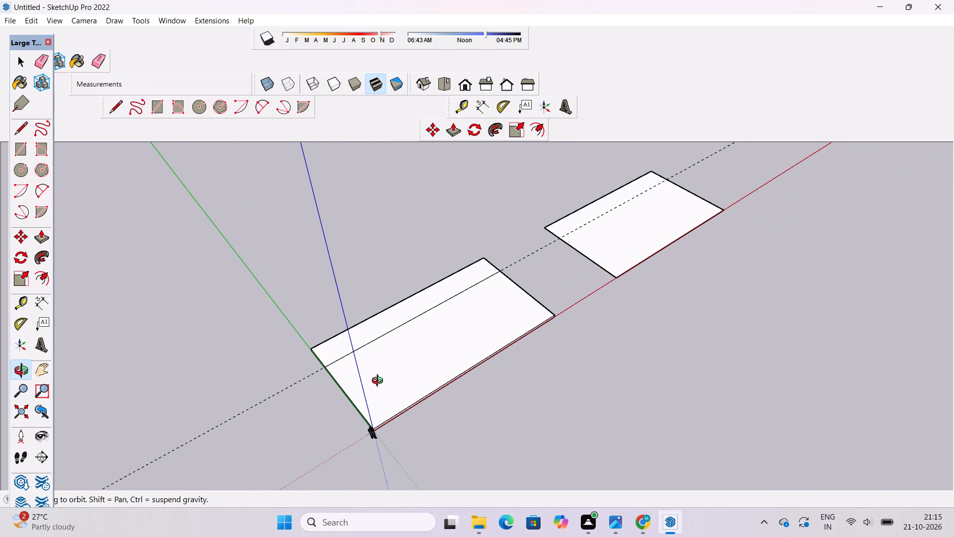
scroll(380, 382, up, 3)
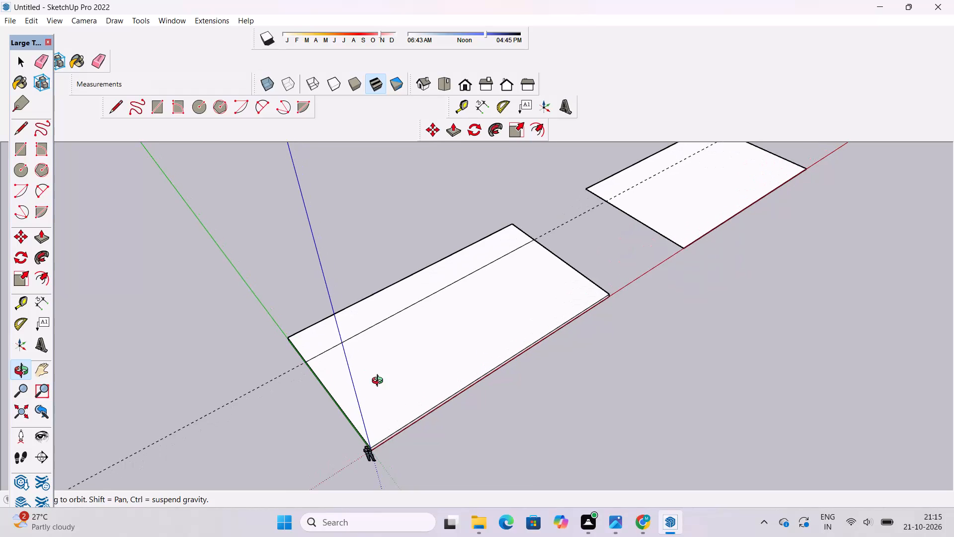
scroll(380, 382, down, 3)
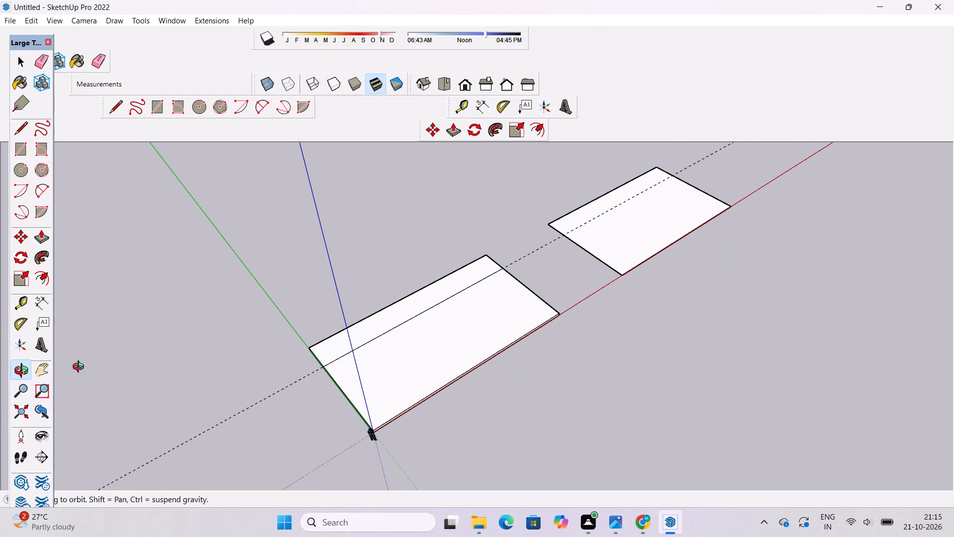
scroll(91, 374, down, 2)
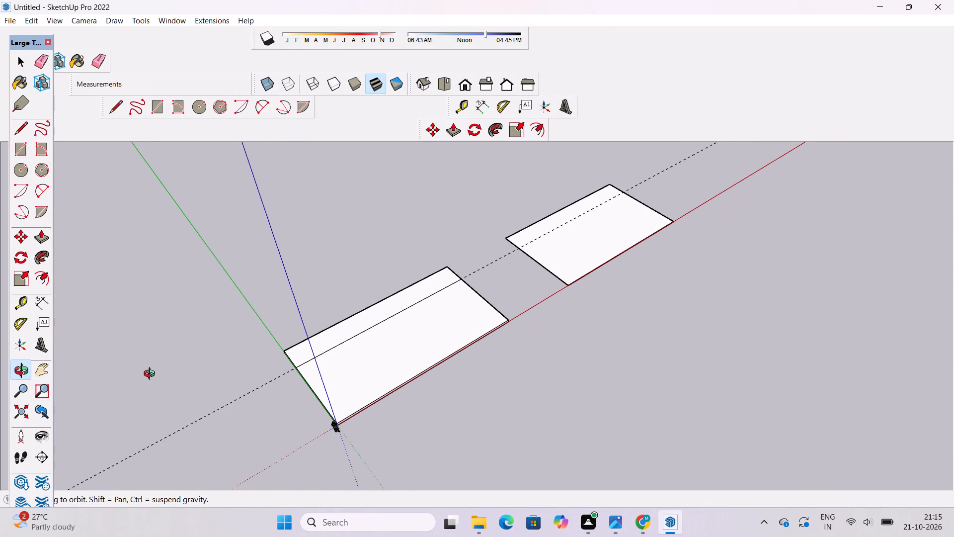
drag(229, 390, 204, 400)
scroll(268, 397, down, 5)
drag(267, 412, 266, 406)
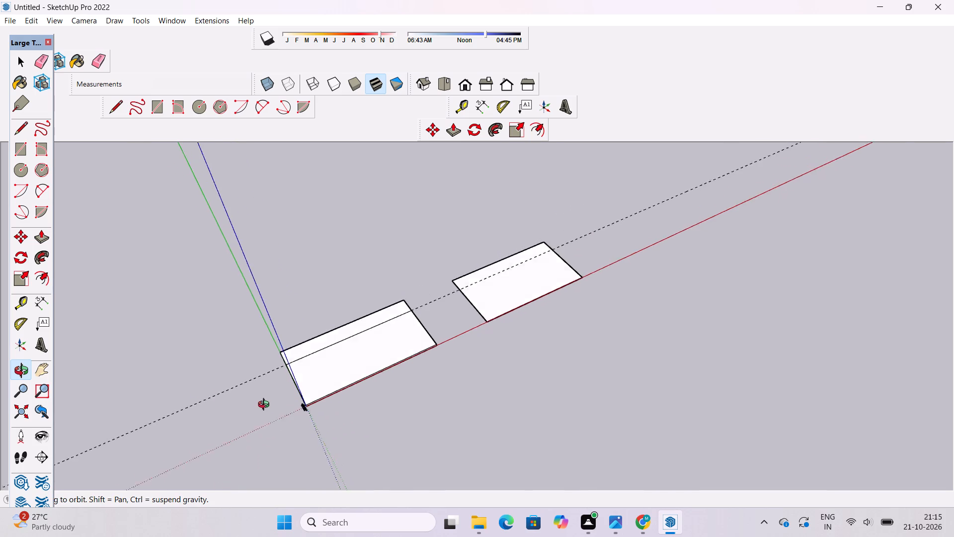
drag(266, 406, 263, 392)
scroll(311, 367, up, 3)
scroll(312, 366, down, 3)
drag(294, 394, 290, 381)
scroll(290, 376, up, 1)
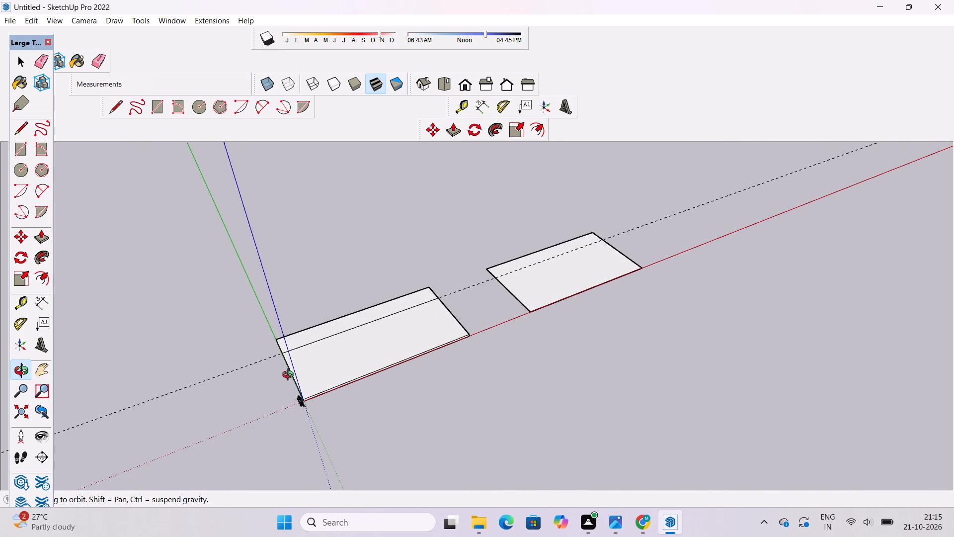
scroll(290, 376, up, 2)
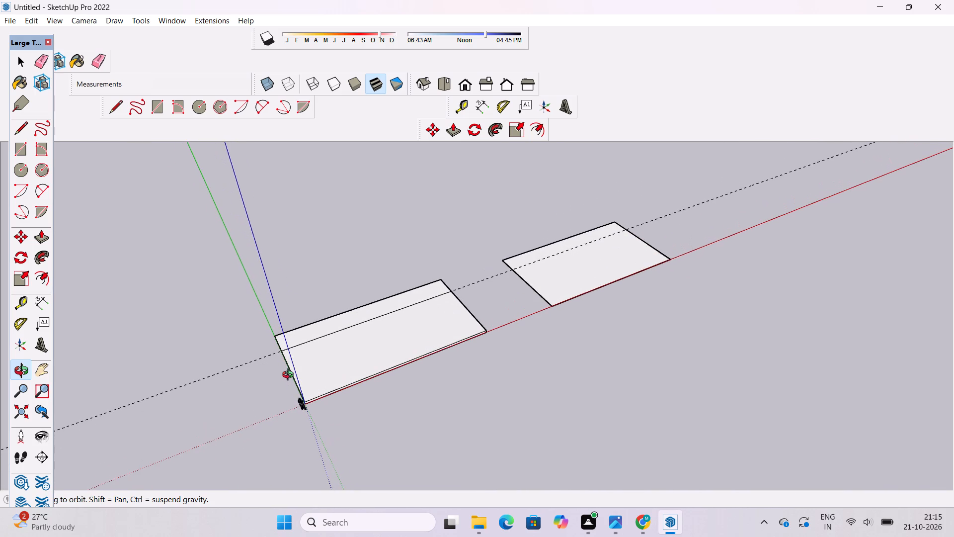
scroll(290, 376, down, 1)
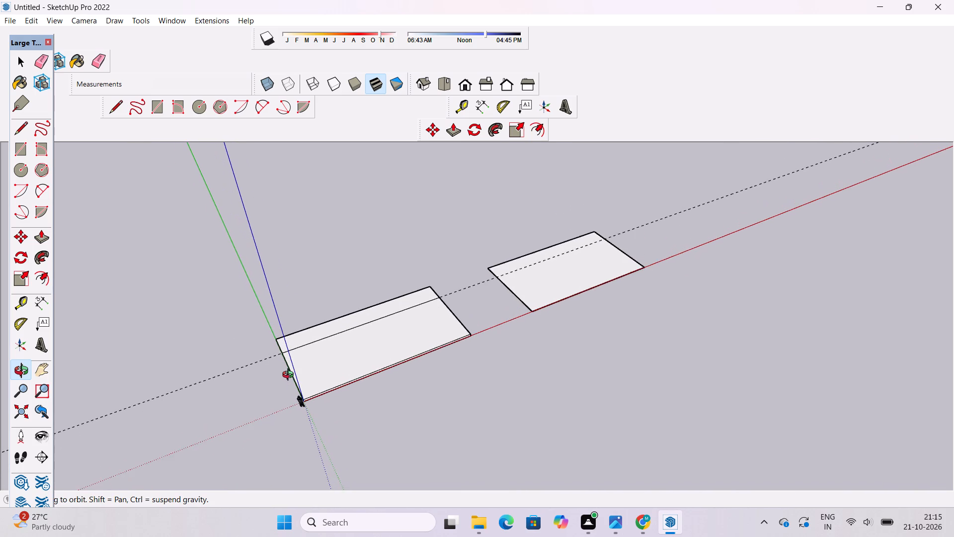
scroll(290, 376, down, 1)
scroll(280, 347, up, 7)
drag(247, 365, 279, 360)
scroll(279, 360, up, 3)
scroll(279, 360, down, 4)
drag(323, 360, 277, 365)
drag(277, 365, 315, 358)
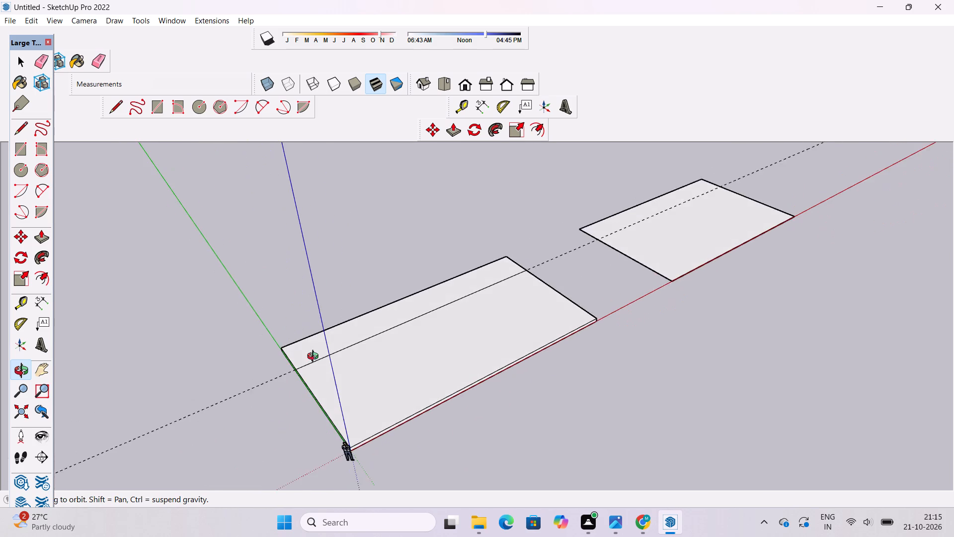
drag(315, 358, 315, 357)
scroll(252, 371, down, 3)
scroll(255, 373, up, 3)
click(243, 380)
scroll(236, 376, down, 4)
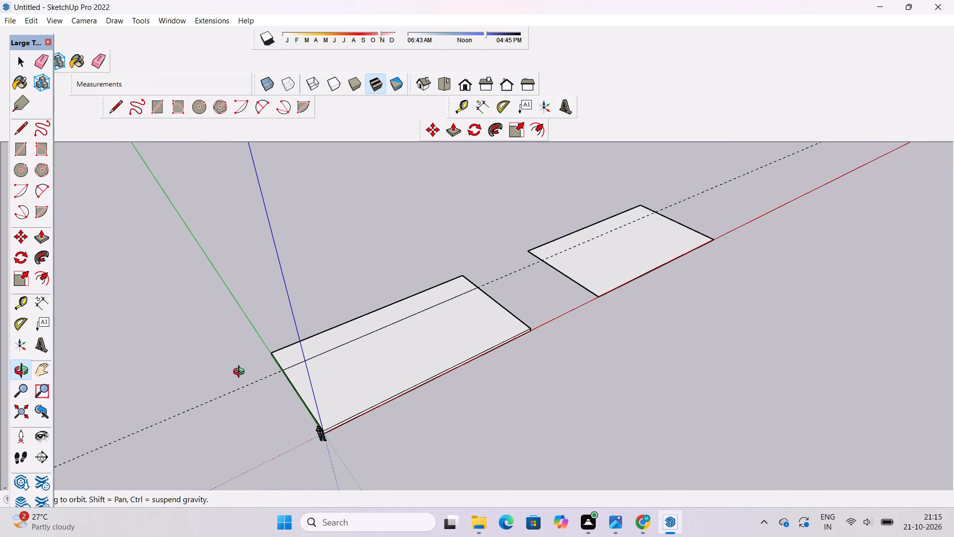
Push/Pull the 10' back strip of the slab's top face up 48' to form the tall block.
key(p)
scroll(256, 363, up, 12)
scroll(319, 362, up, 4)
click(319, 362)
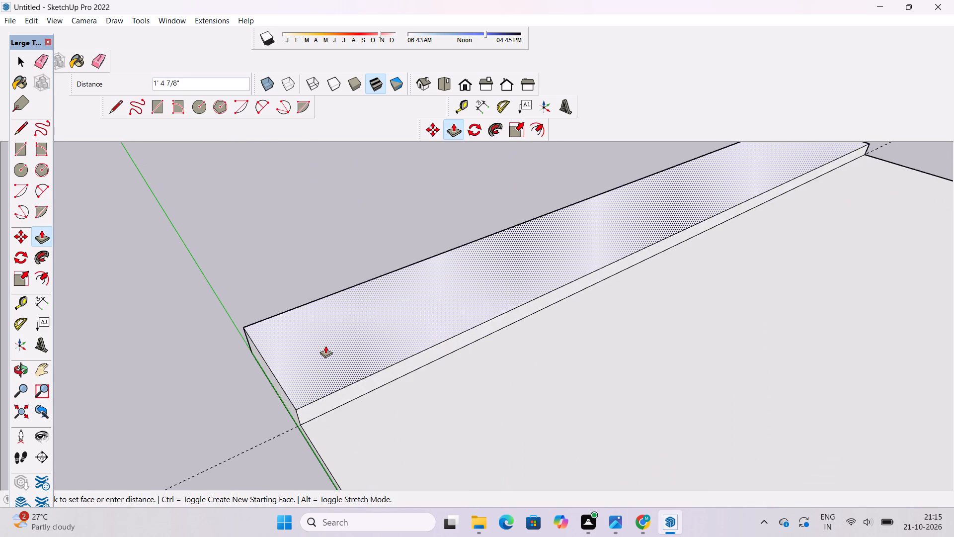
scroll(325, 346, down, 17)
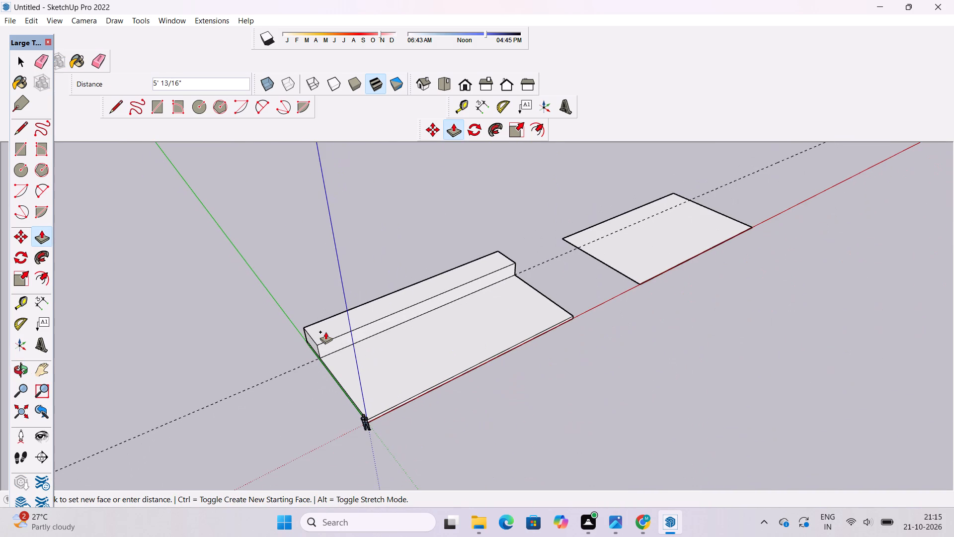
scroll(325, 332, down, 2)
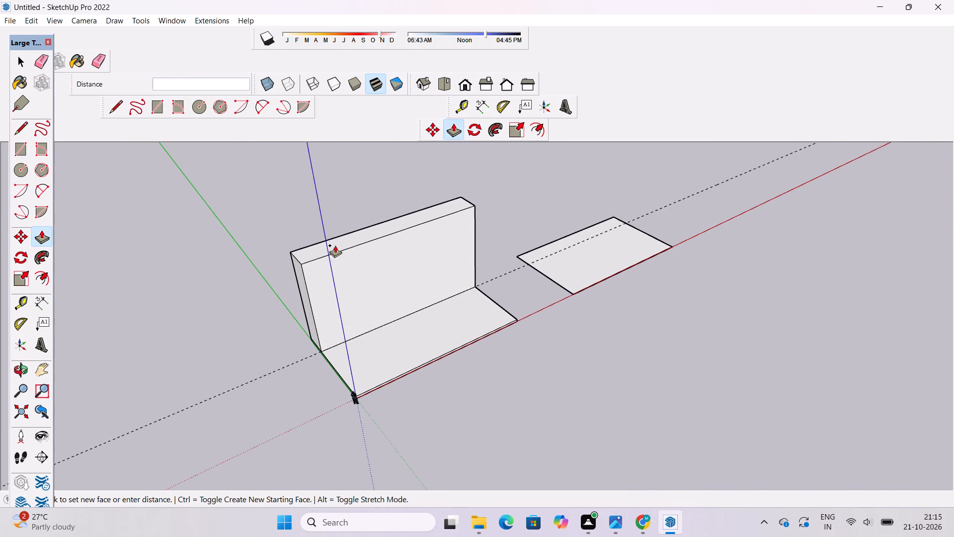
scroll(335, 244, down, 1)
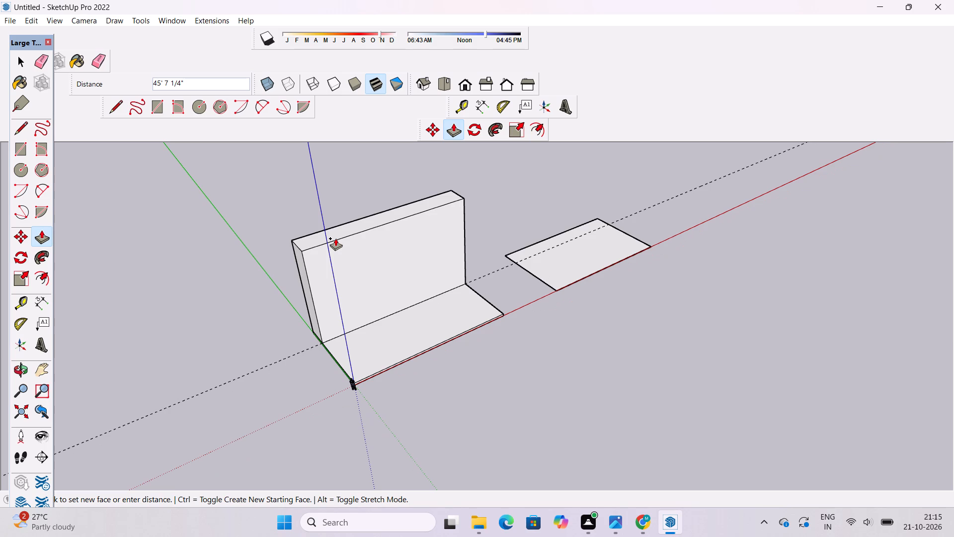
text(48')
key(Return)
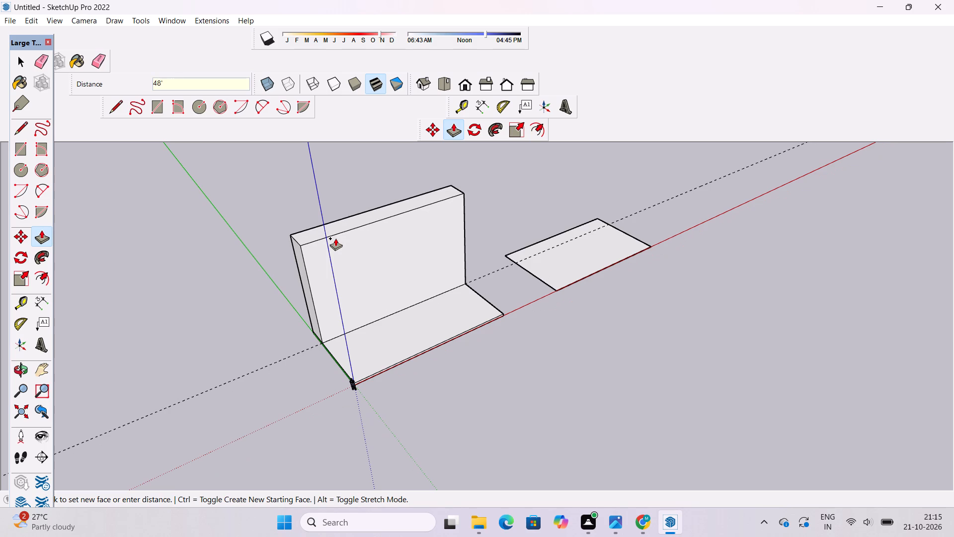
Examine the raised block, the slab and the duplicate footprint from the front, at different distances and tilts.
click(21, 370)
drag(388, 344, 258, 284)
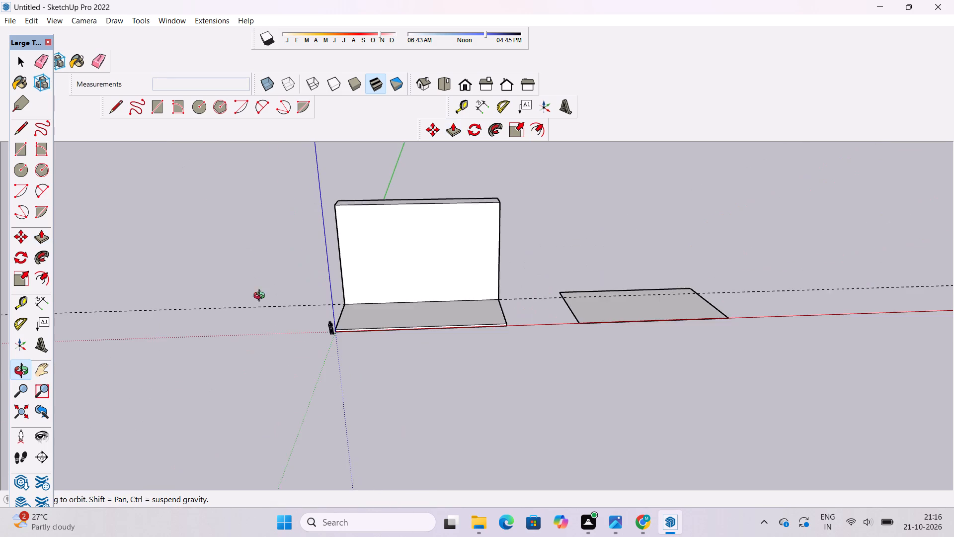
scroll(294, 358, down, 3)
drag(310, 371, 318, 293)
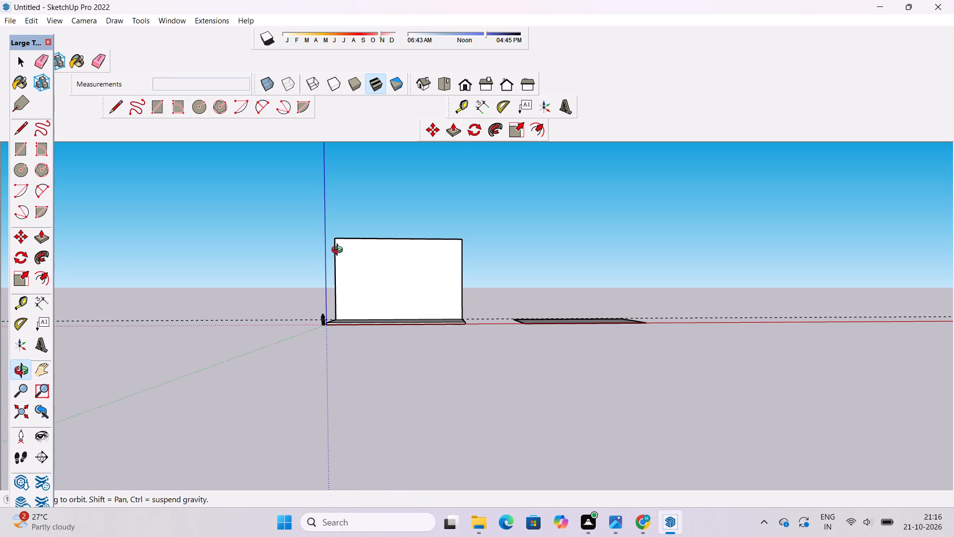
drag(355, 249, 364, 292)
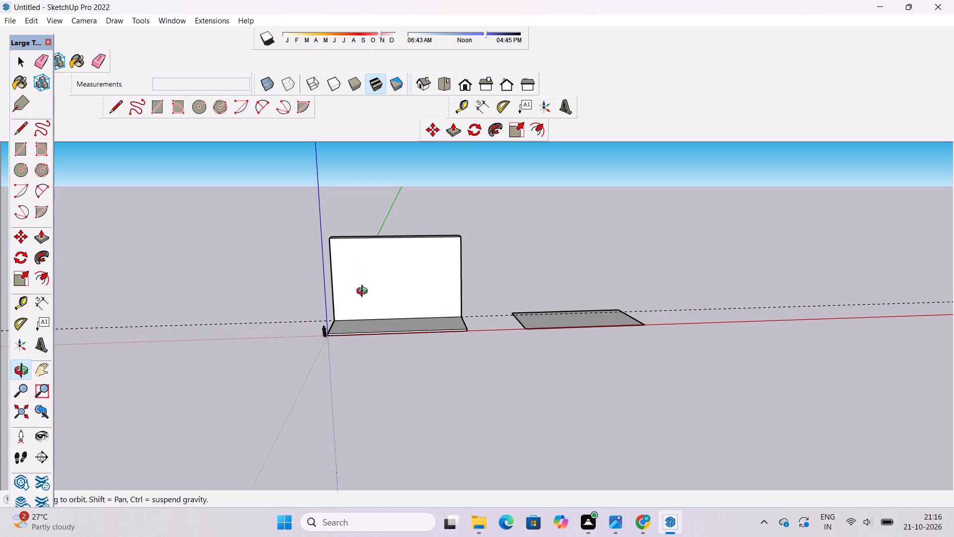
scroll(349, 280, down, 5)
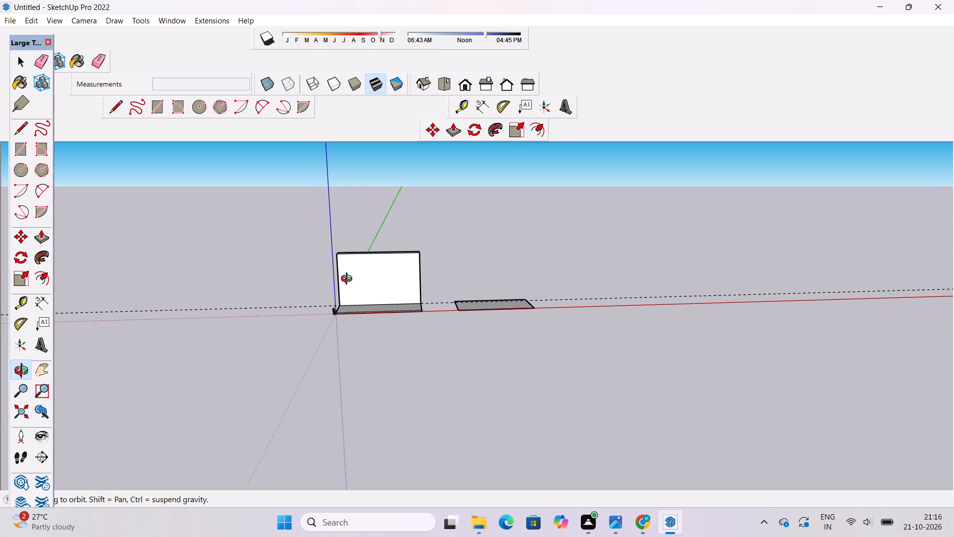
scroll(345, 280, down, 4)
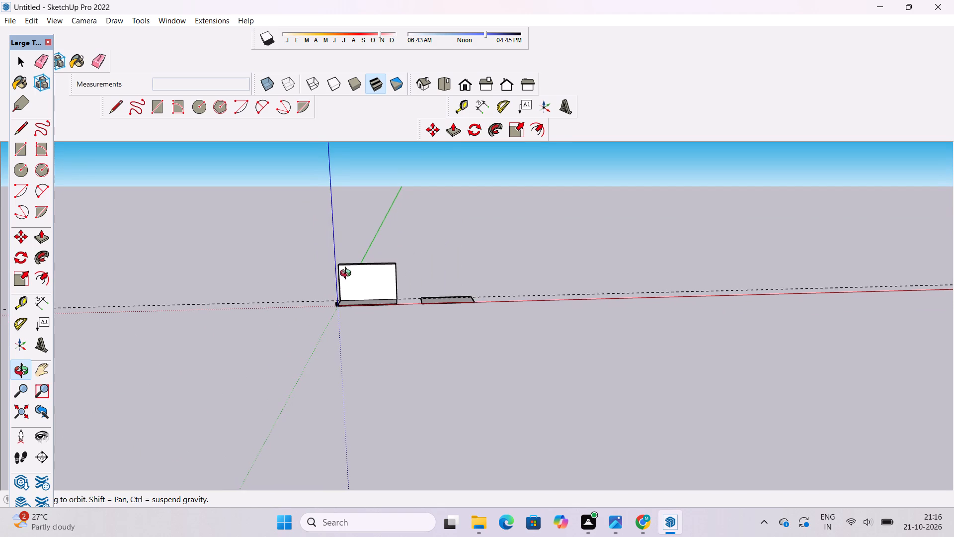
scroll(345, 265, up, 3)
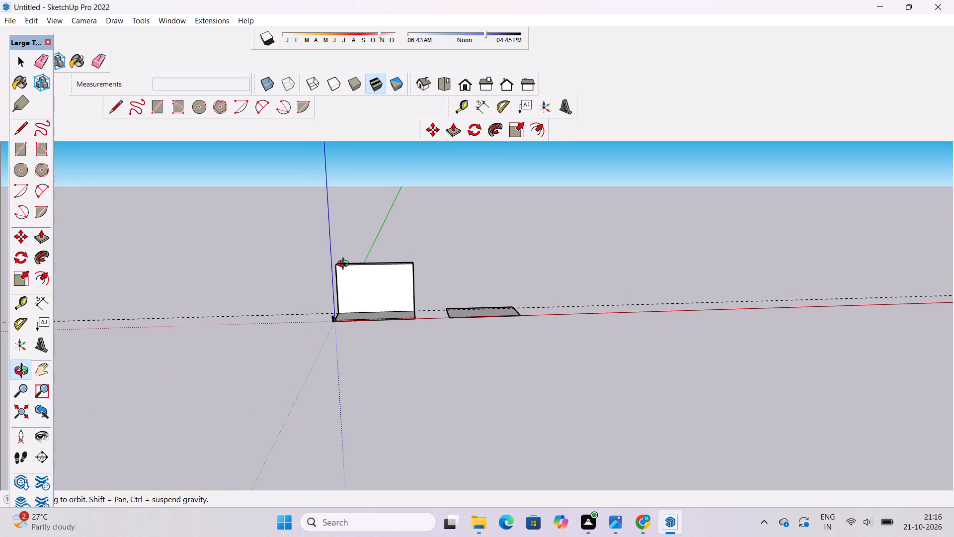
scroll(345, 265, down, 2)
scroll(344, 261, up, 2)
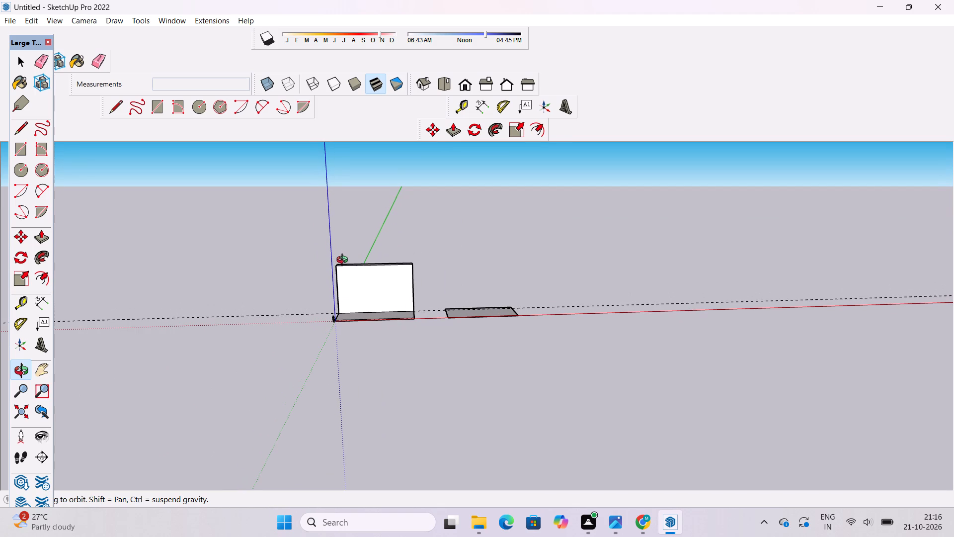
scroll(344, 261, up, 1)
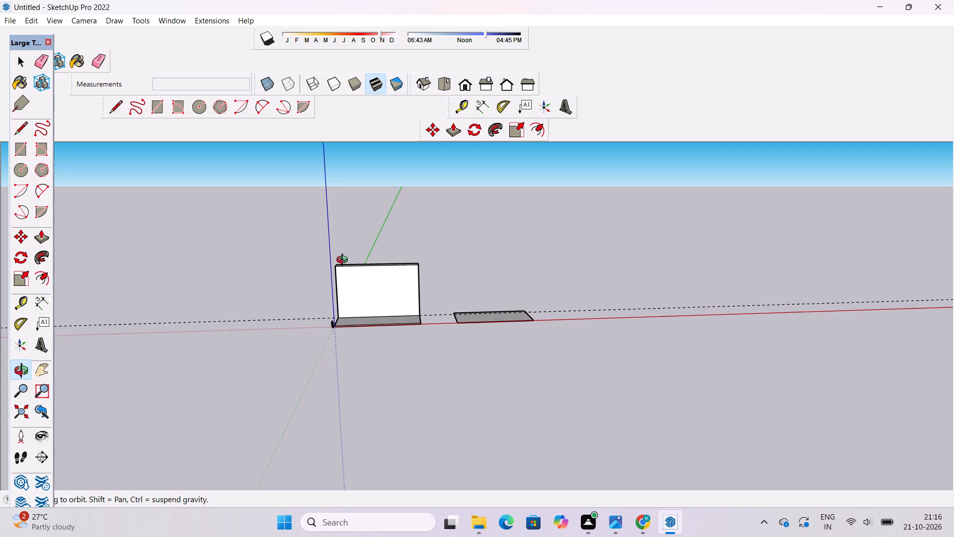
scroll(344, 261, up, 1)
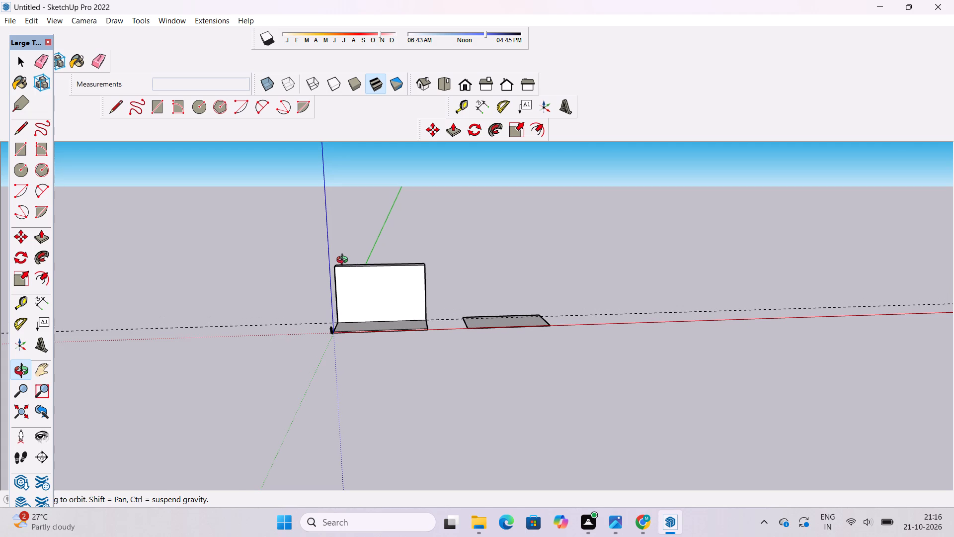
scroll(363, 259, down, 1)
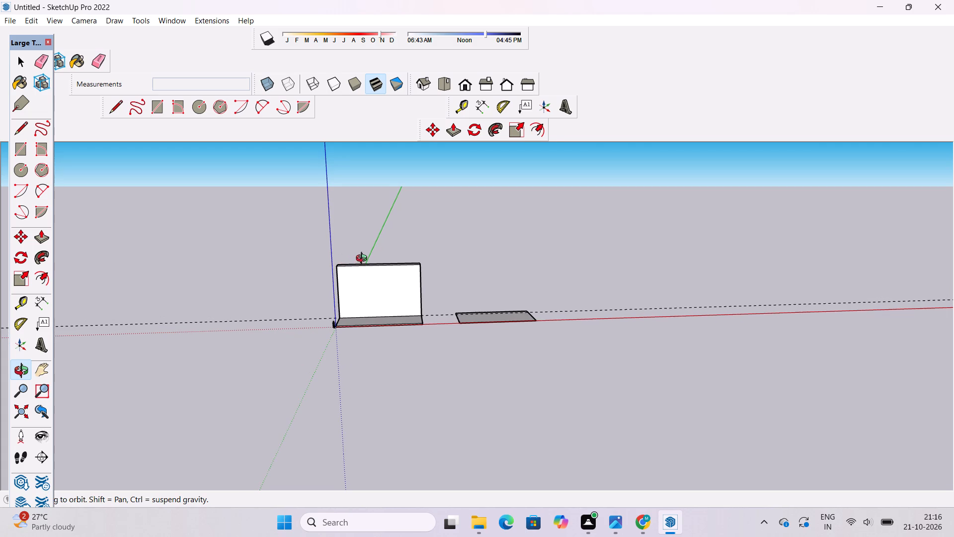
scroll(357, 274, down, 3)
scroll(352, 298, up, 3)
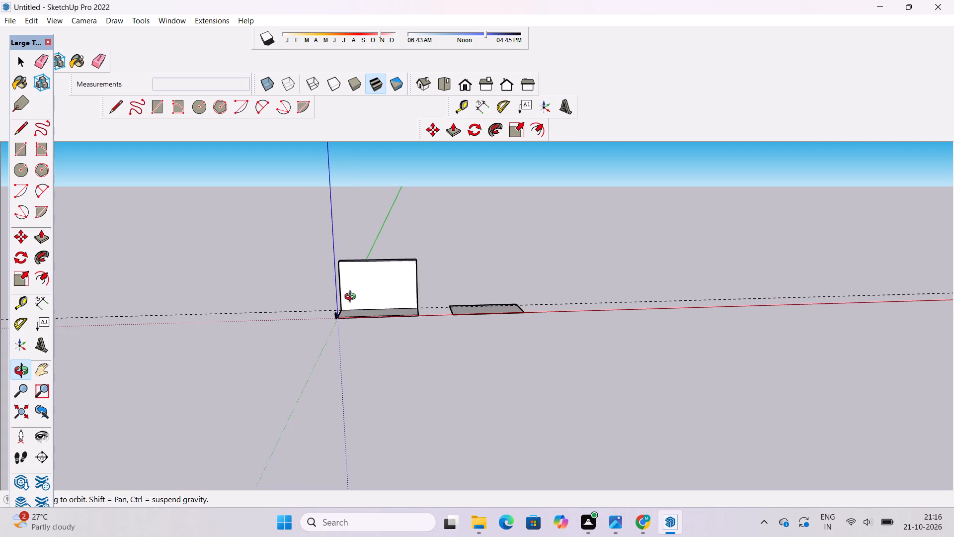
scroll(352, 298, up, 1)
scroll(307, 288, down, 1)
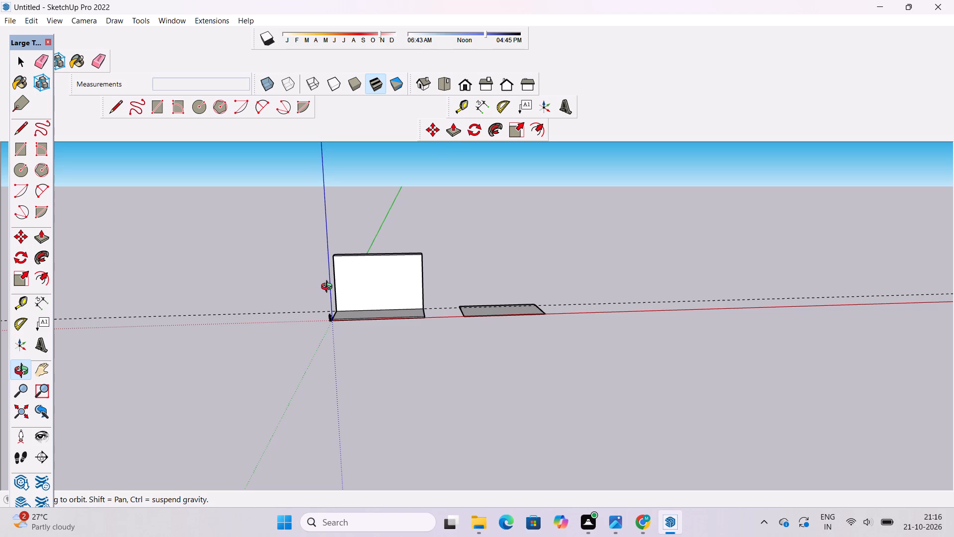
scroll(329, 288, up, 1)
scroll(329, 288, down, 1)
scroll(329, 288, up, 4)
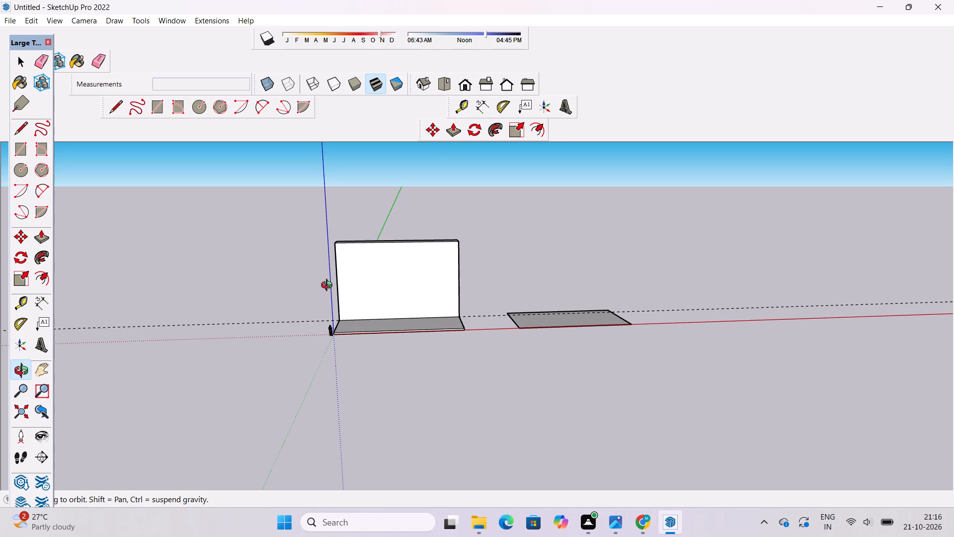
scroll(329, 286, down, 3)
drag(442, 300, 439, 309)
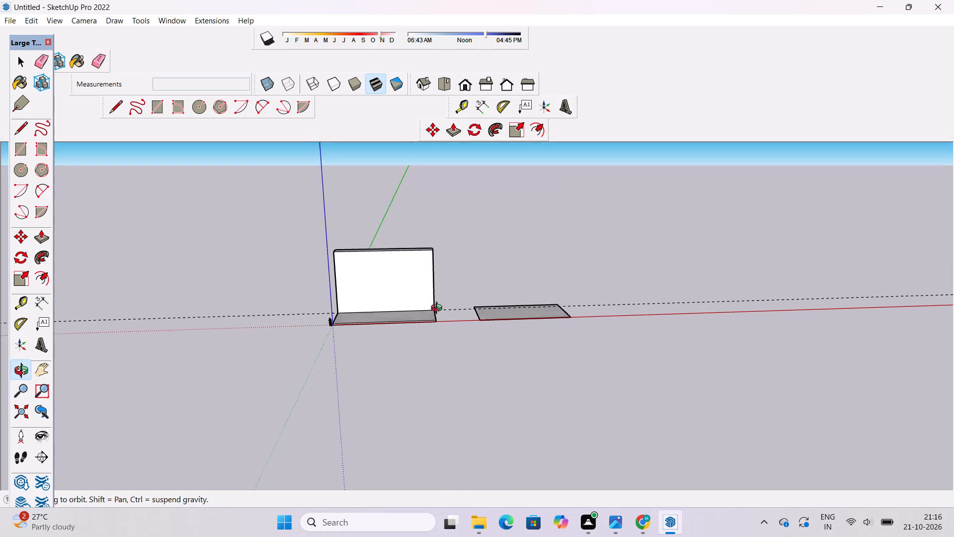
drag(439, 309, 433, 325)
scroll(329, 308, up, 7)
drag(380, 302, 369, 341)
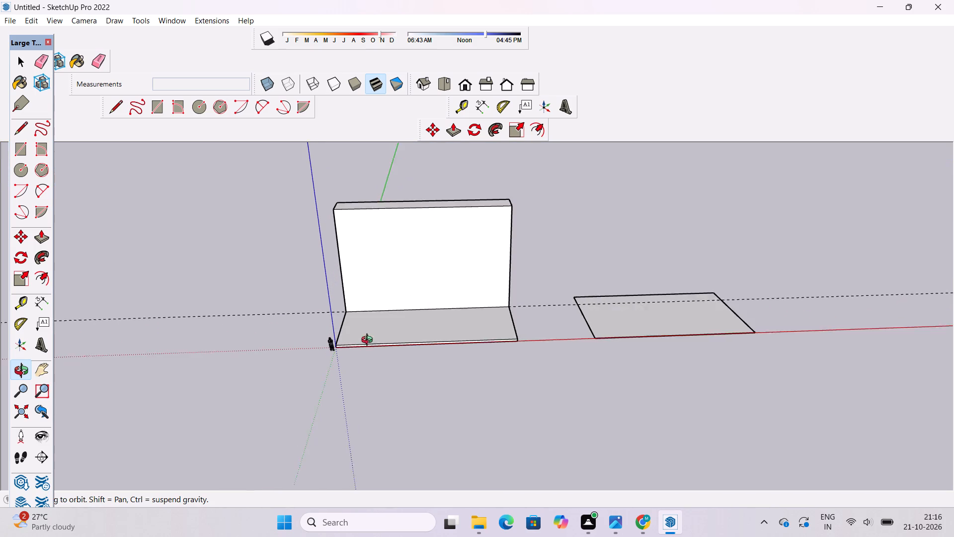
drag(369, 341, 361, 351)
drag(358, 322, 357, 327)
scroll(354, 327, up, 1)
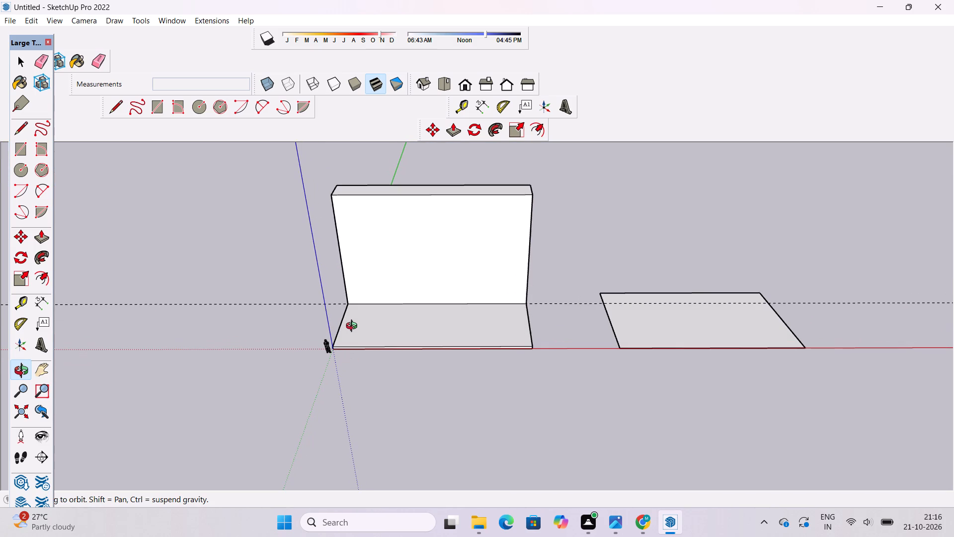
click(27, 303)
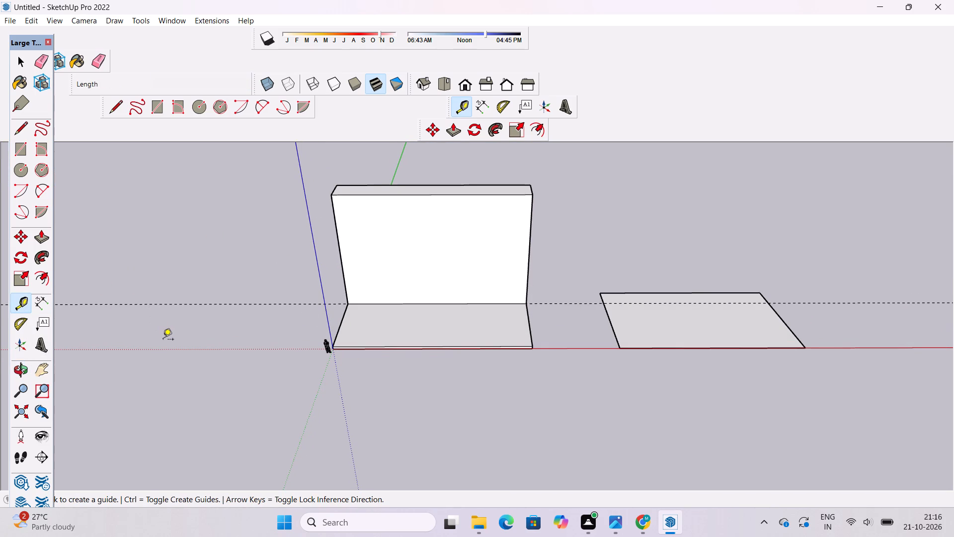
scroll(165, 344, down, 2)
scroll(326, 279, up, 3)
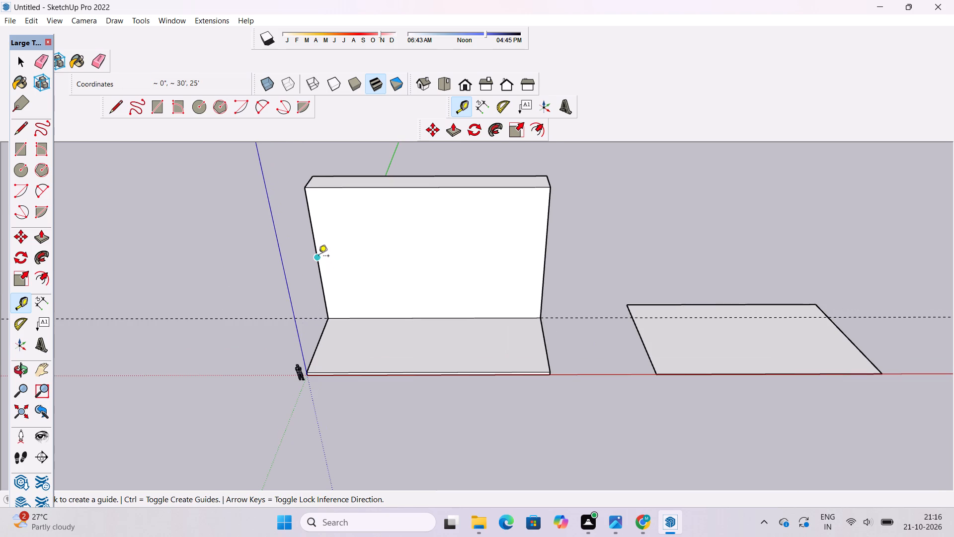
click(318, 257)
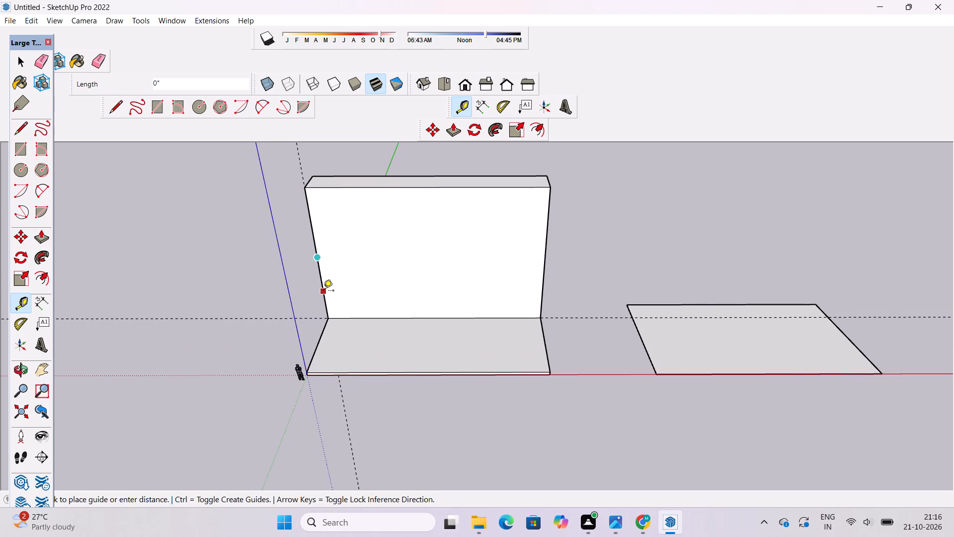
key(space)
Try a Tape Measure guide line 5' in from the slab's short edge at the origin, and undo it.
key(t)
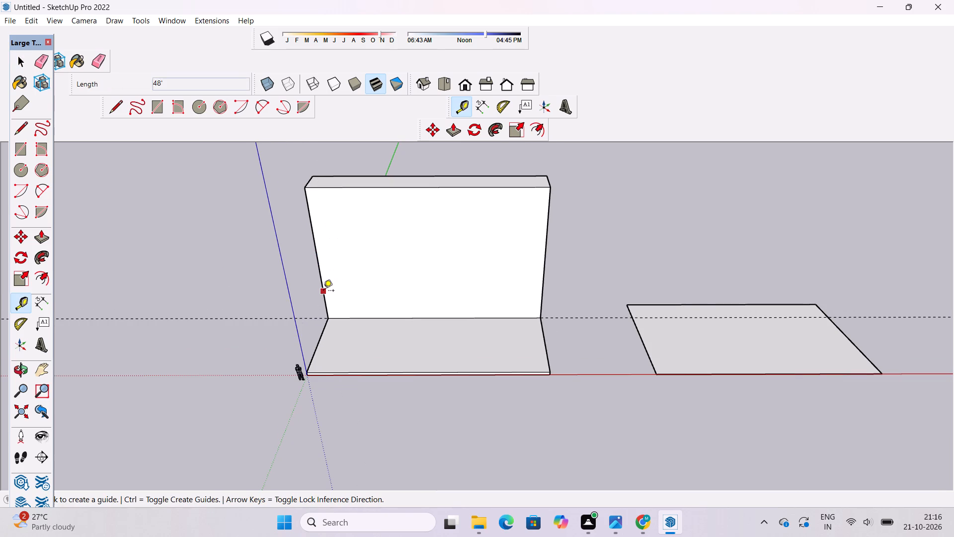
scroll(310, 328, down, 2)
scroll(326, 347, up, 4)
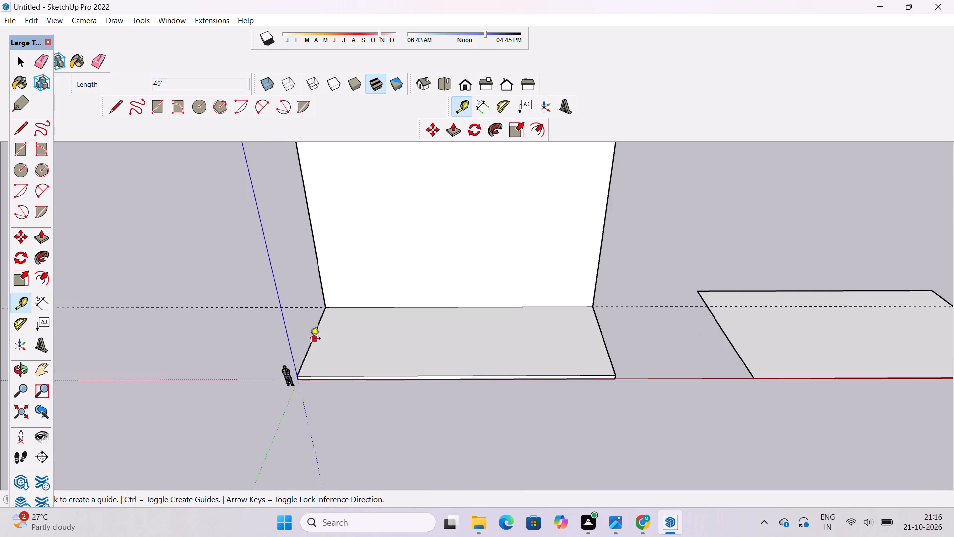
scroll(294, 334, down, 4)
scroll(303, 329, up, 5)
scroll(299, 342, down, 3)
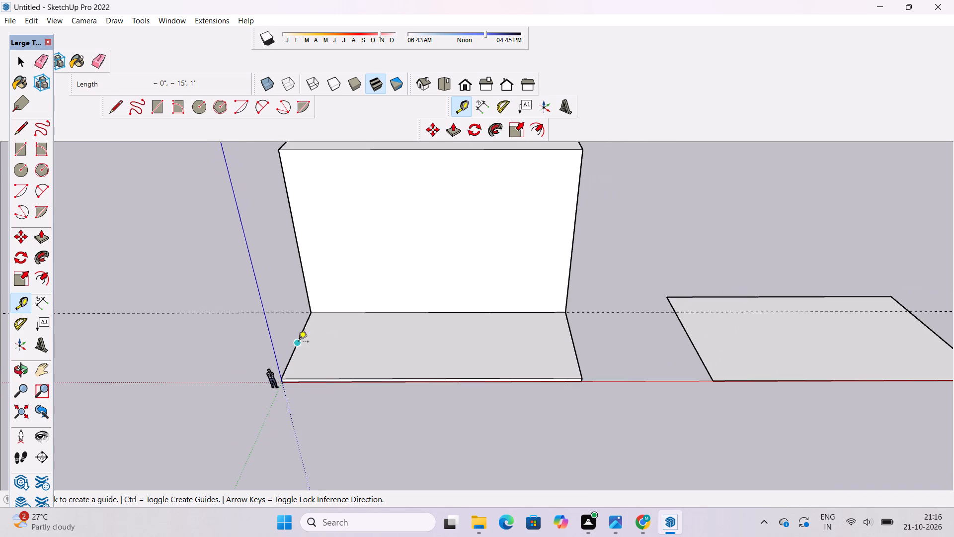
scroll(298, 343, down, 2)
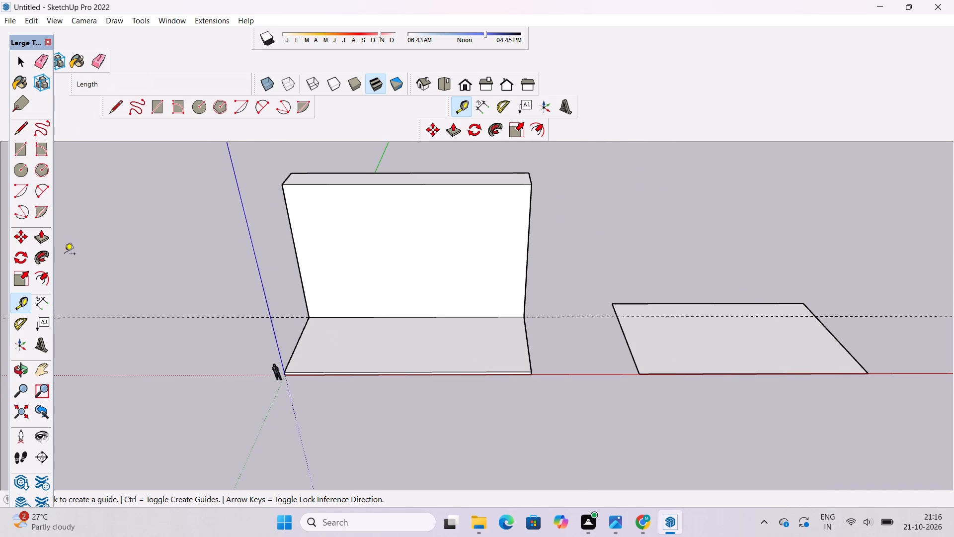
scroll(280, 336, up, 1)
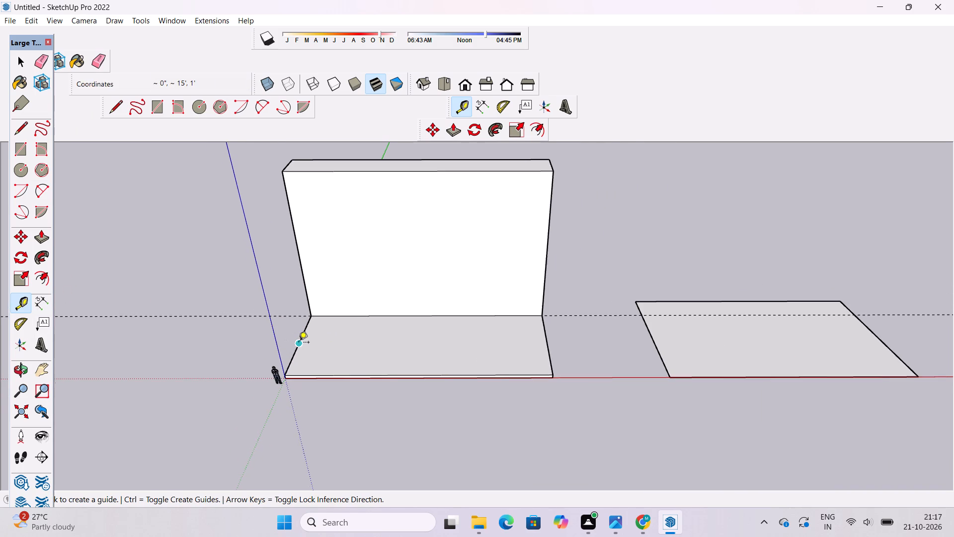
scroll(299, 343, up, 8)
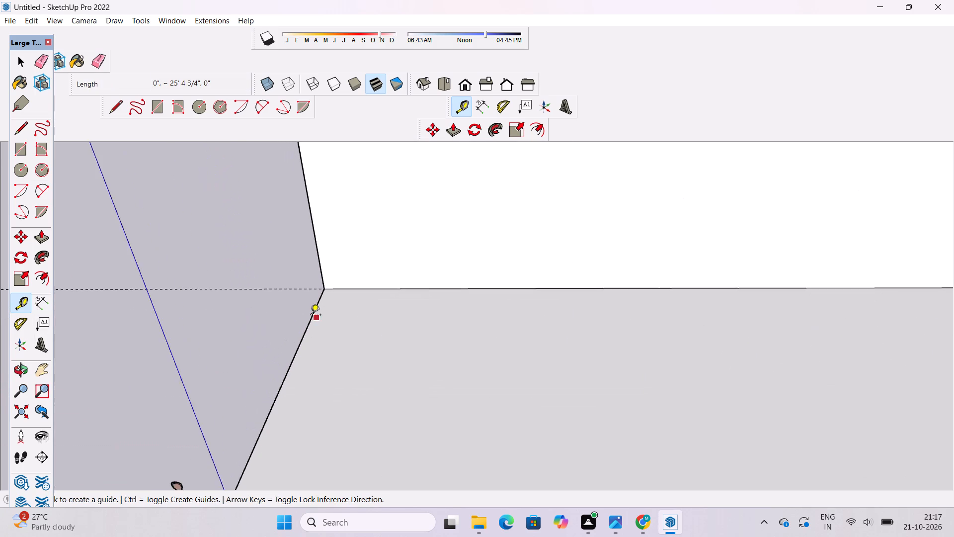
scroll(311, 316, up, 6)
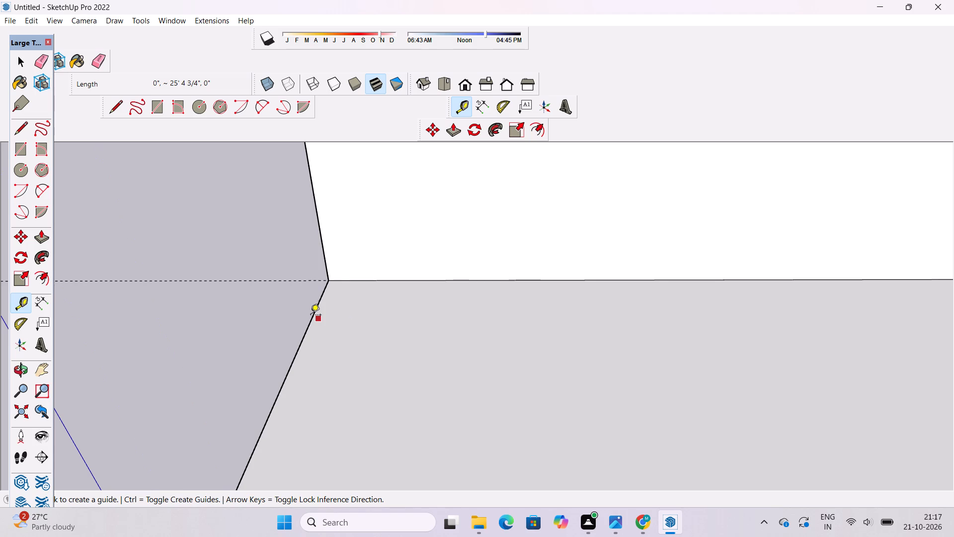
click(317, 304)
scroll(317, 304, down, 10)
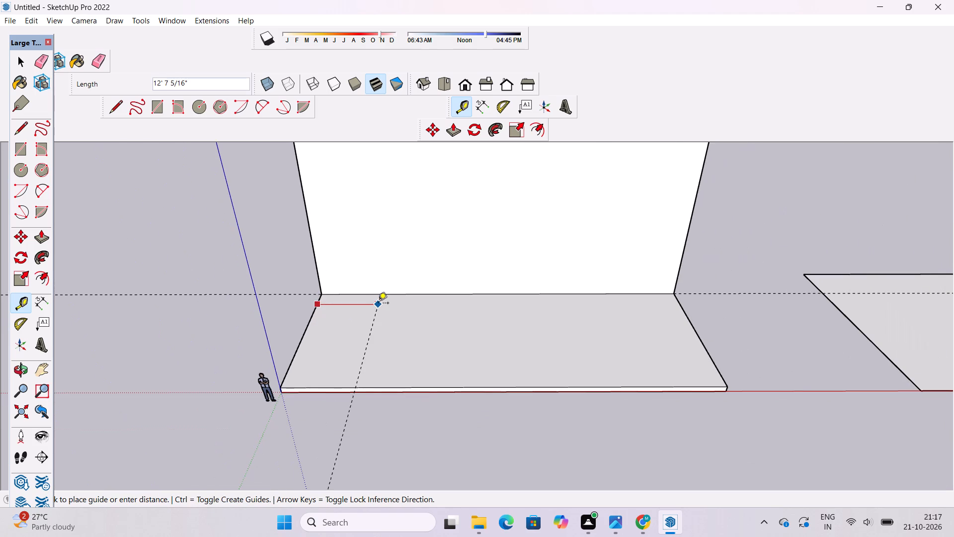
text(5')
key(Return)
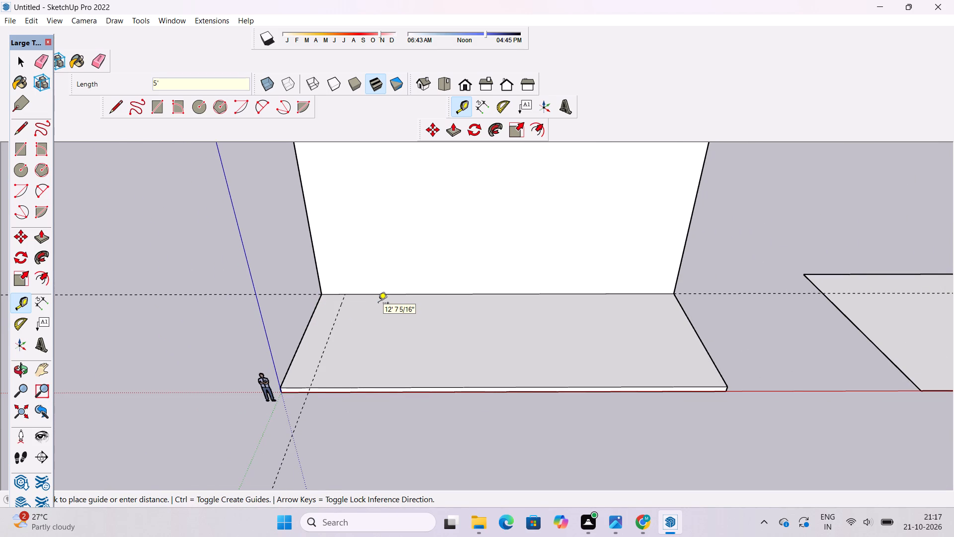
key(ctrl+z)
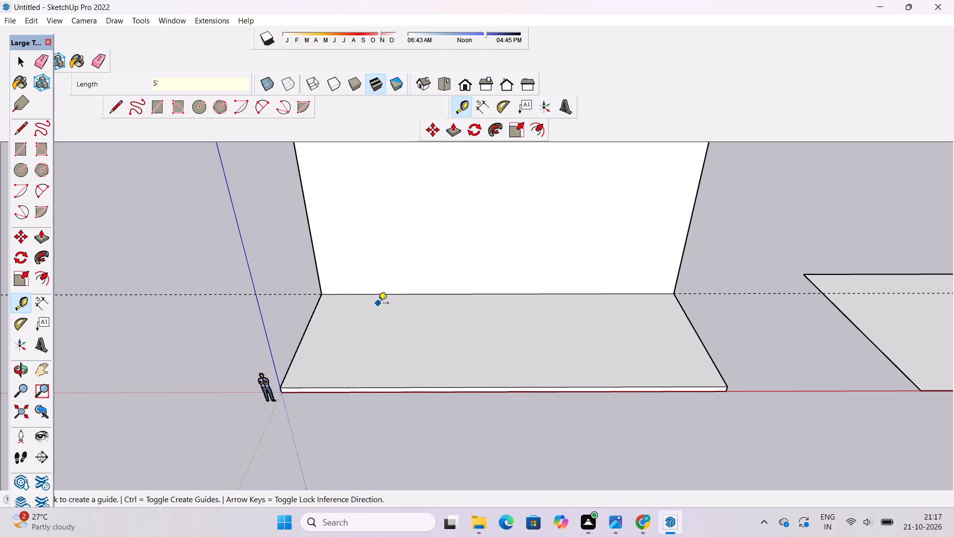
Place Tape Measure guide lines 3' in from each of the two short edges on the slab's remaining top face.
scroll(314, 315, up, 2)
click(314, 307)
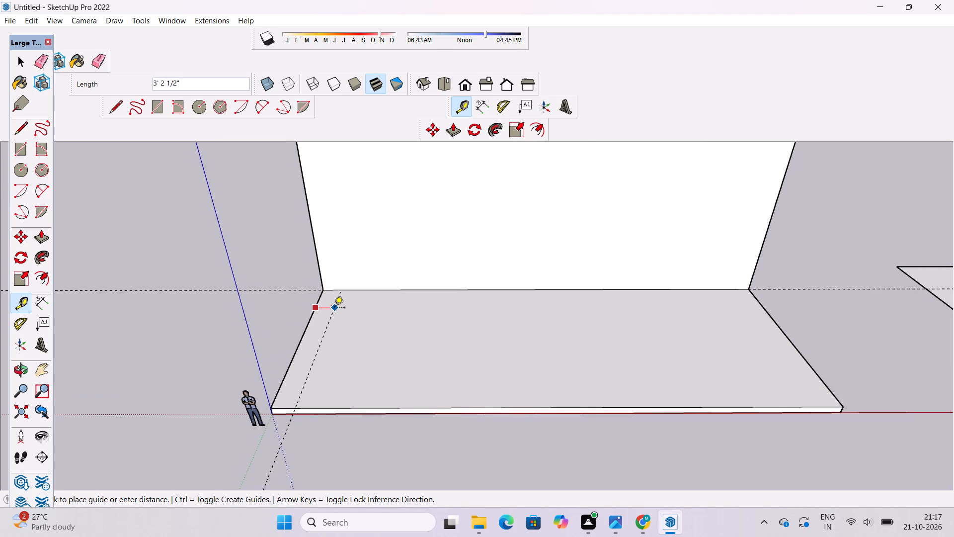
text(3')
key(Return)
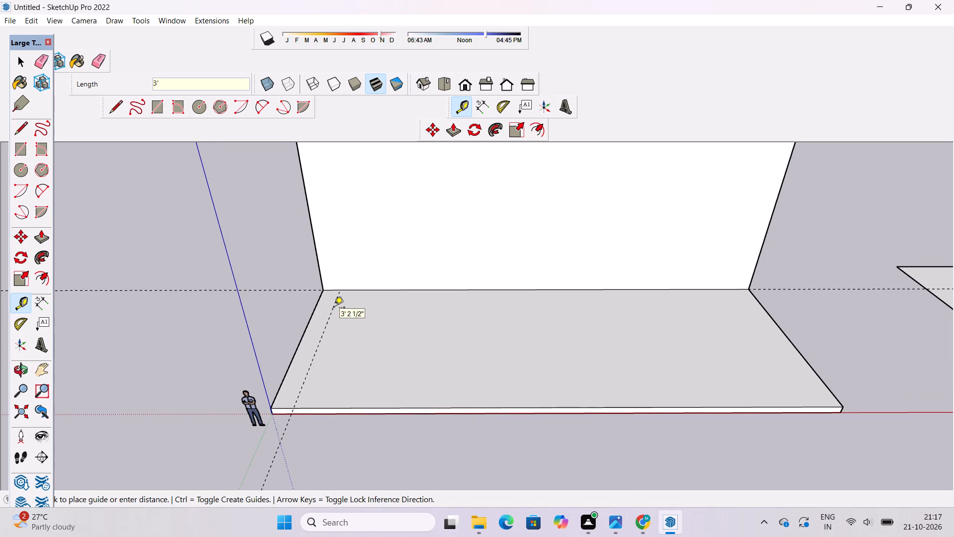
scroll(246, 294, down, 6)
scroll(630, 310, up, 4)
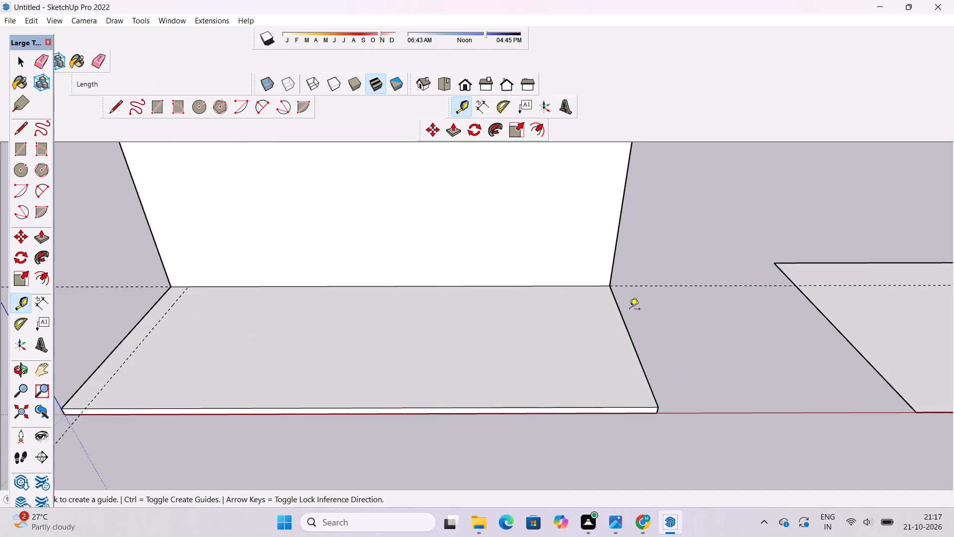
scroll(630, 310, up, 3)
click(613, 298)
text(3')
key(Return)
scroll(580, 316, down, 1)
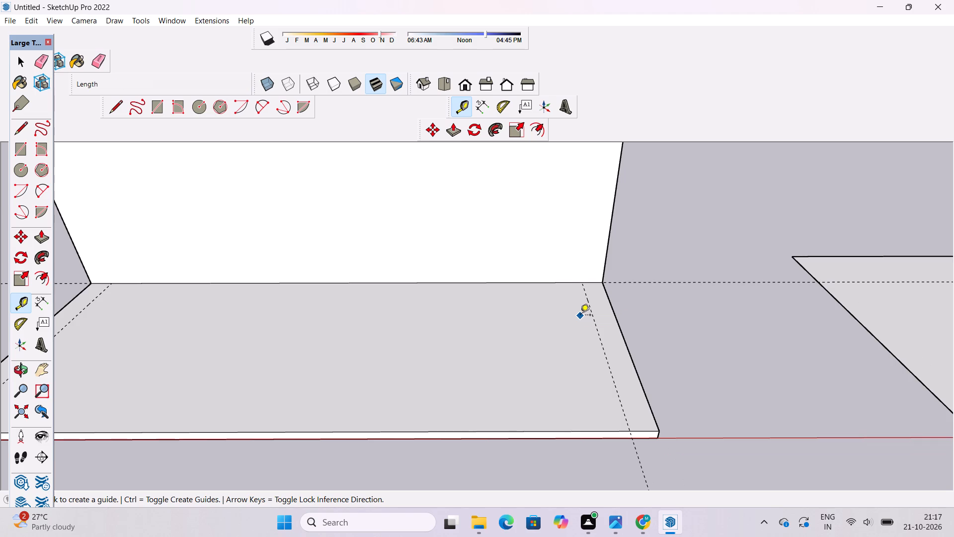
scroll(580, 316, down, 2)
Examine the slab's top face with its side guides, the tall block and the duplicate footprint at different tilts and distances.
click(20, 374)
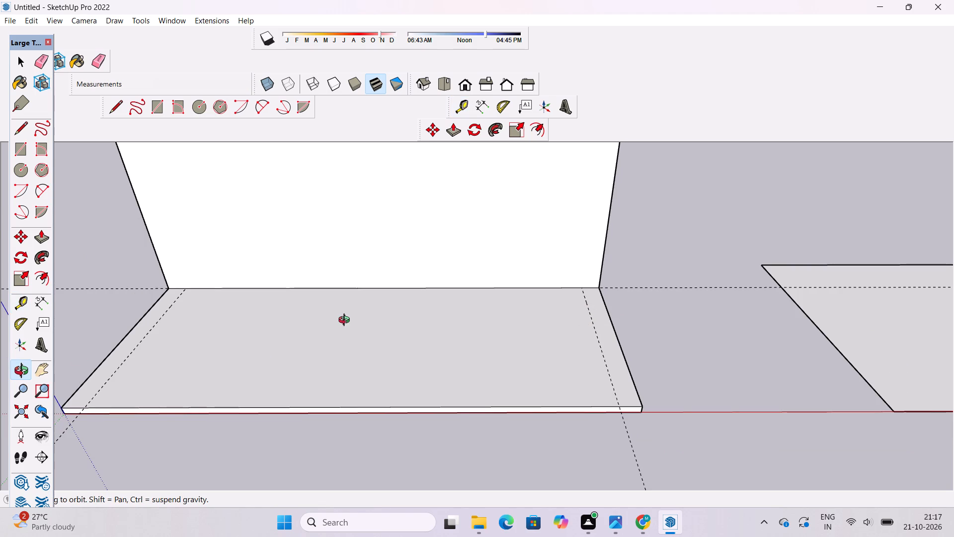
scroll(356, 321, down, 4)
drag(386, 329, 379, 364)
scroll(377, 366, up, 2)
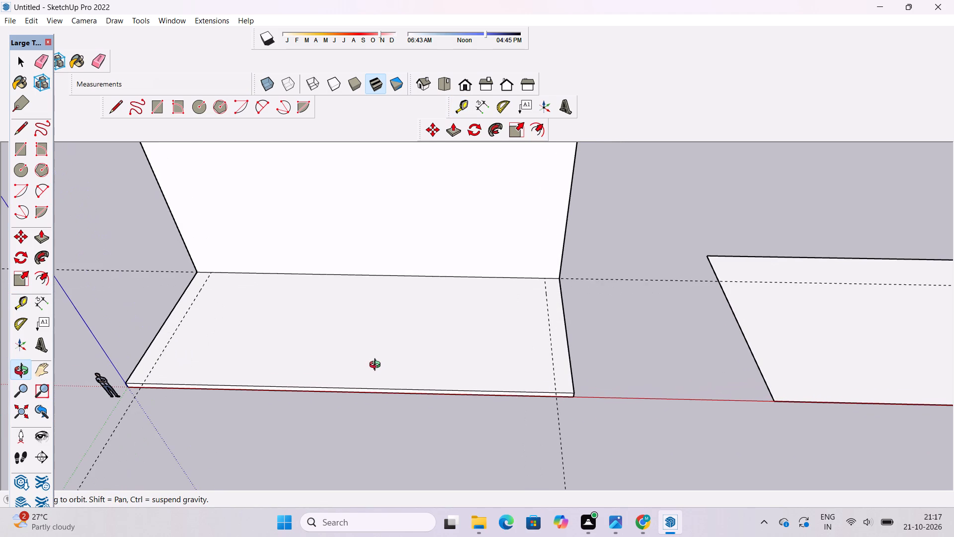
scroll(377, 366, up, 7)
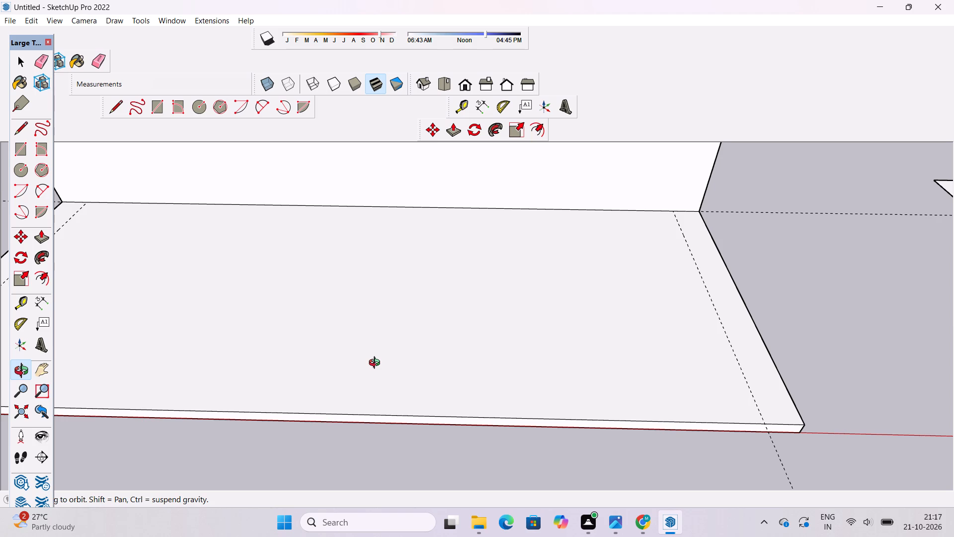
scroll(377, 364, down, 3)
drag(384, 358, 376, 374)
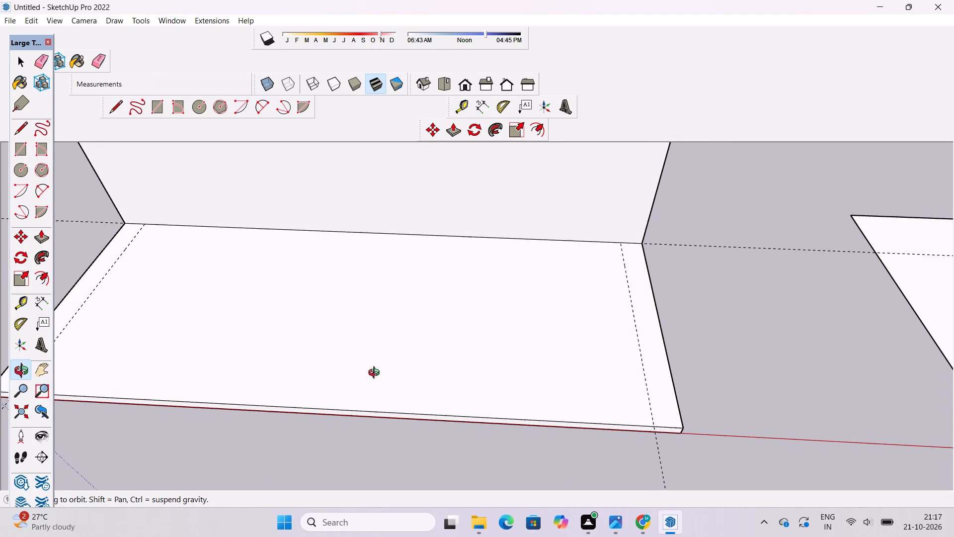
scroll(376, 374, down, 12)
drag(378, 359, 385, 365)
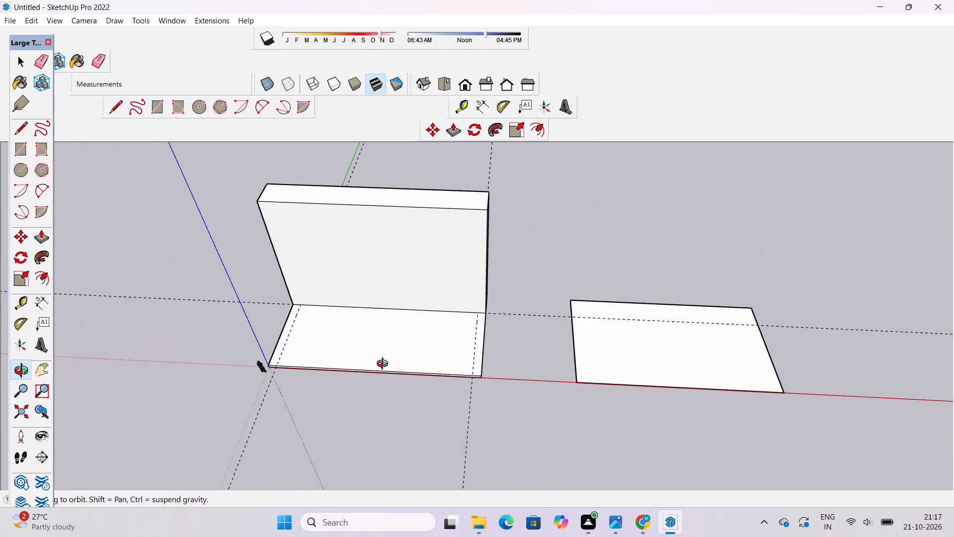
drag(385, 365, 386, 366)
scroll(386, 366, up, 1)
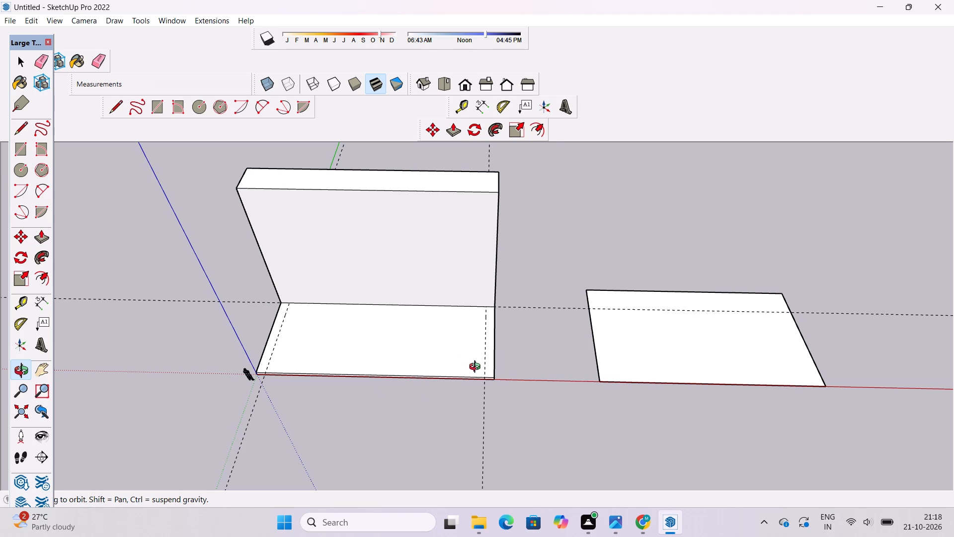
scroll(477, 362, down, 3)
scroll(442, 356, up, 4)
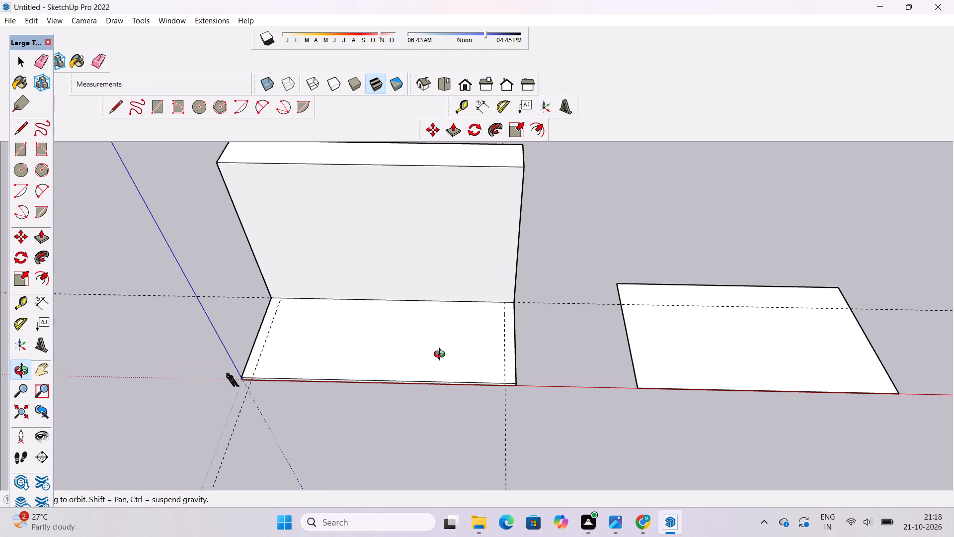
Draw a 30' line along the 3' guide nearest the origin, from the block's base to the slab's front edge.
click(119, 106)
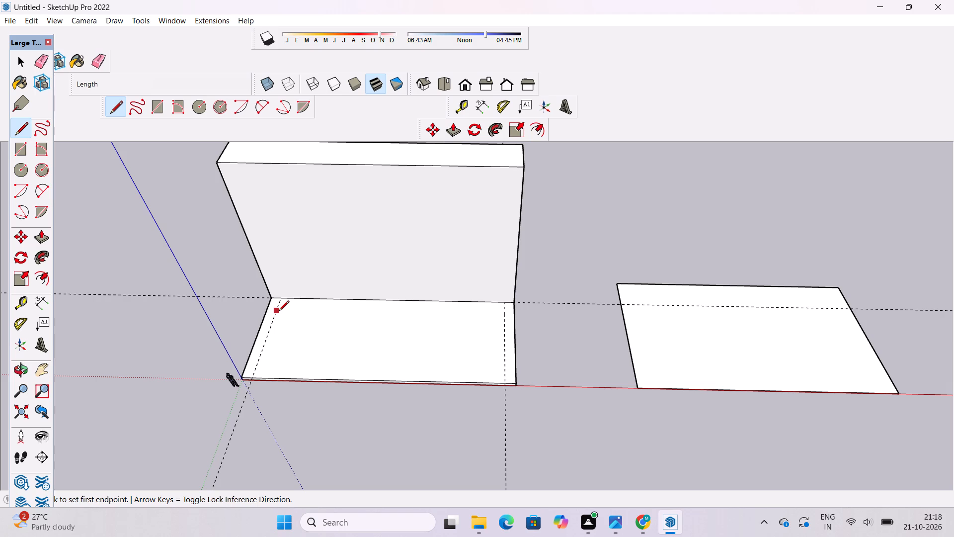
scroll(277, 301, up, 8)
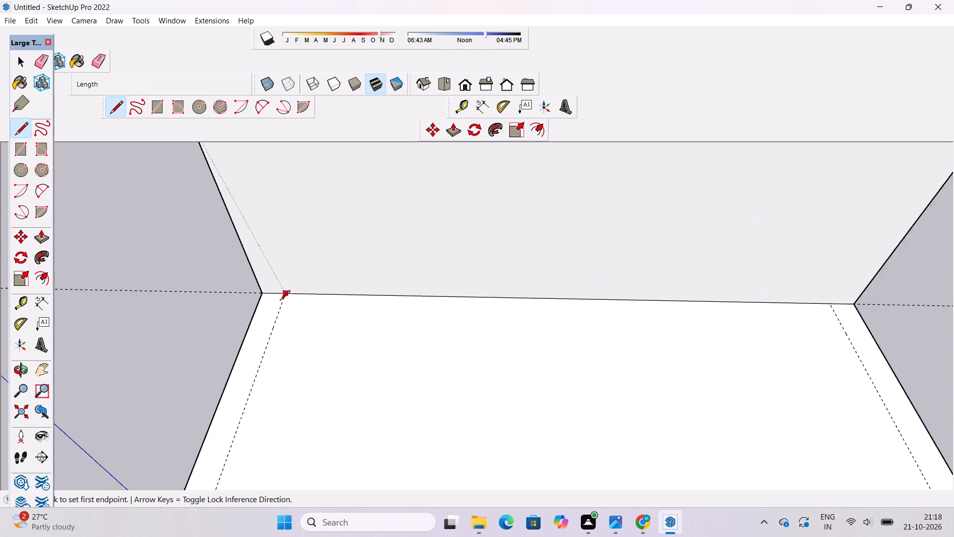
scroll(280, 301, up, 2)
click(284, 293)
scroll(284, 295, down, 2)
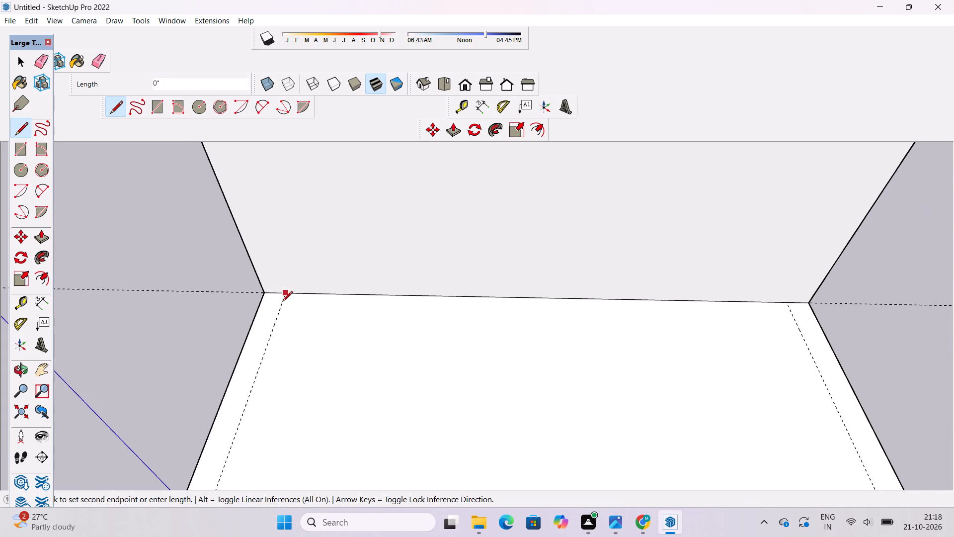
scroll(258, 345, down, 12)
scroll(255, 382, up, 9)
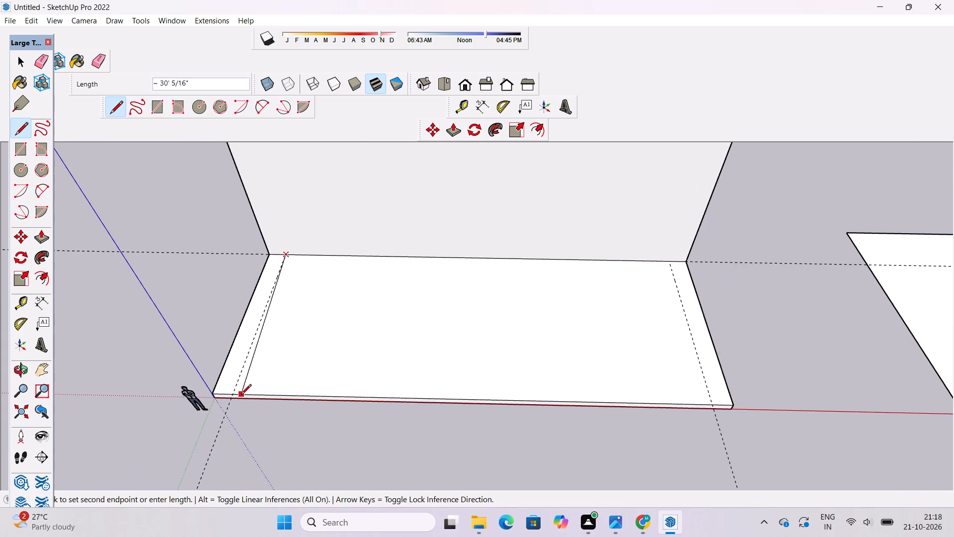
click(230, 394)
Draw a 30' line along the 3' guide at the slab's far end, from the block's base to the front edge.
scroll(230, 393, down, 2)
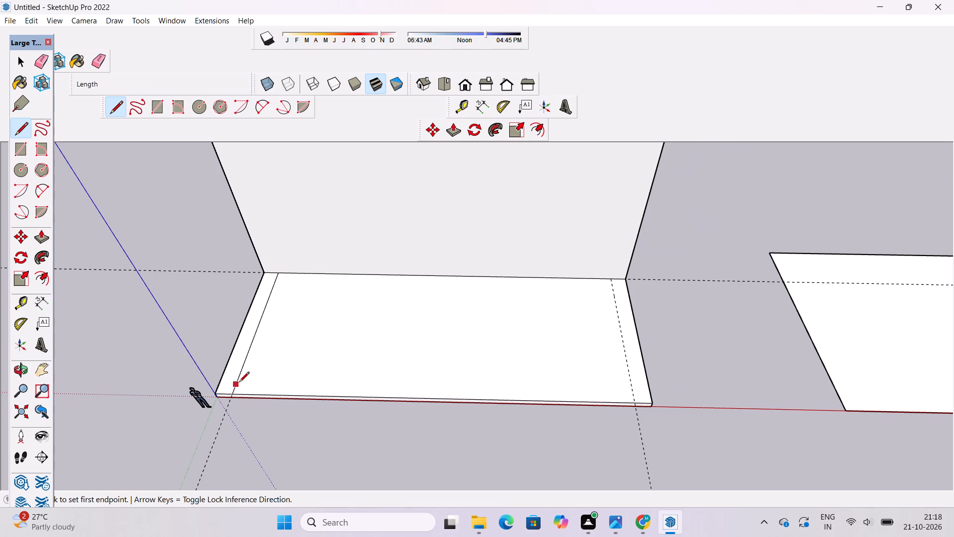
scroll(239, 387, down, 5)
scroll(482, 312, up, 8)
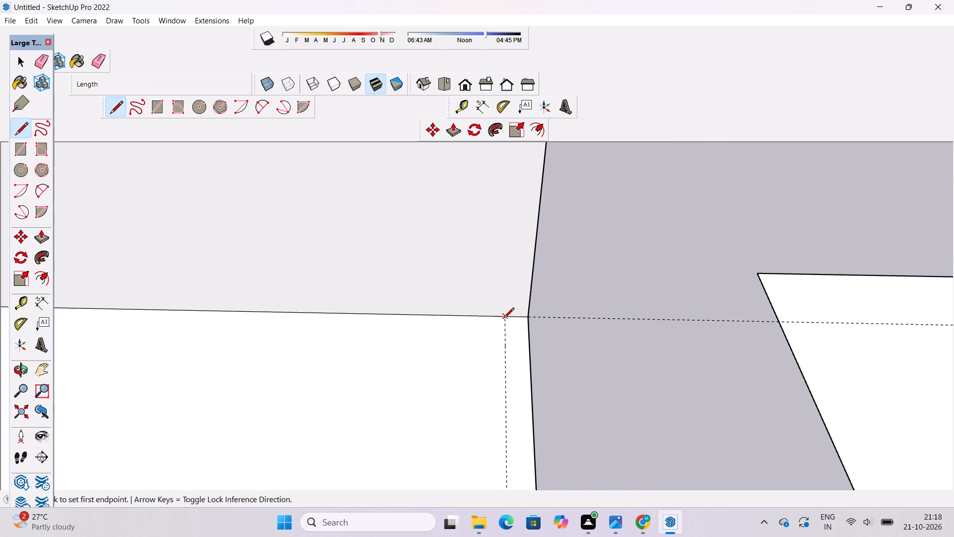
click(504, 319)
scroll(508, 298, down, 8)
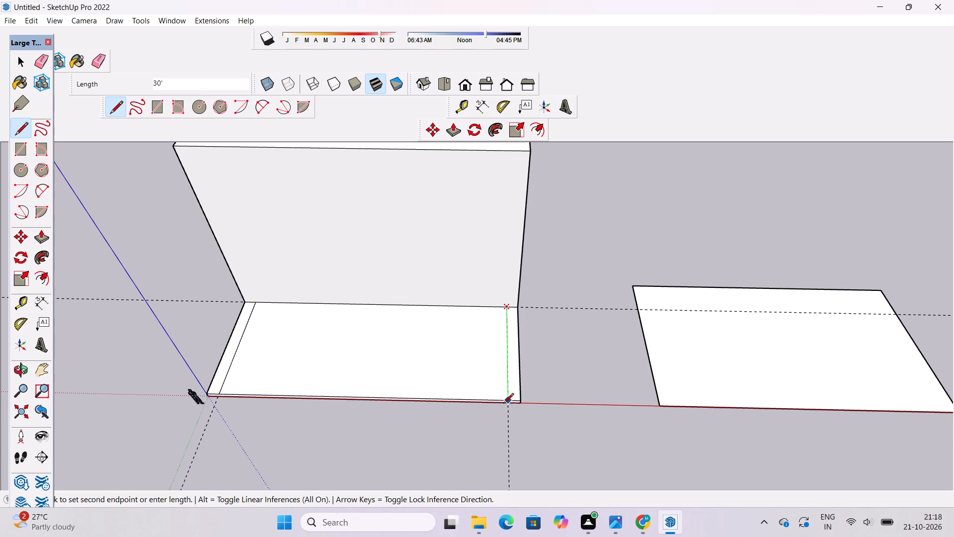
scroll(503, 404, up, 8)
click(510, 397)
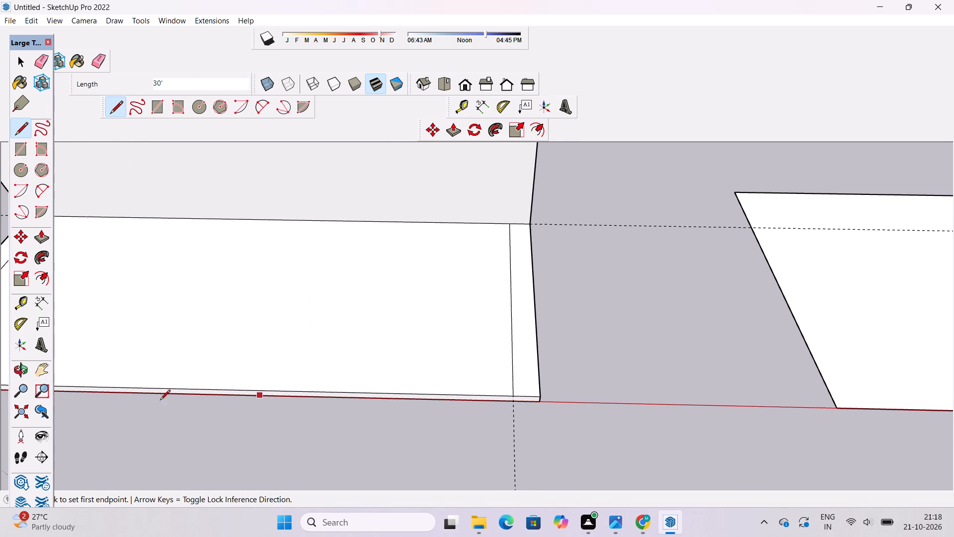
Examine the side strips on the slab and the tall block from the front and from the corner at the origin.
click(27, 366)
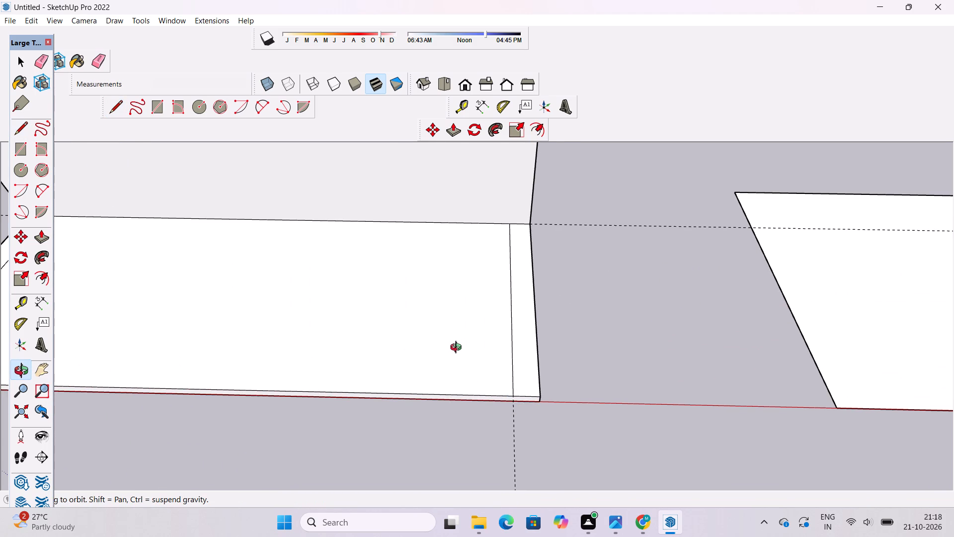
shift+drag(441, 359, 486, 347)
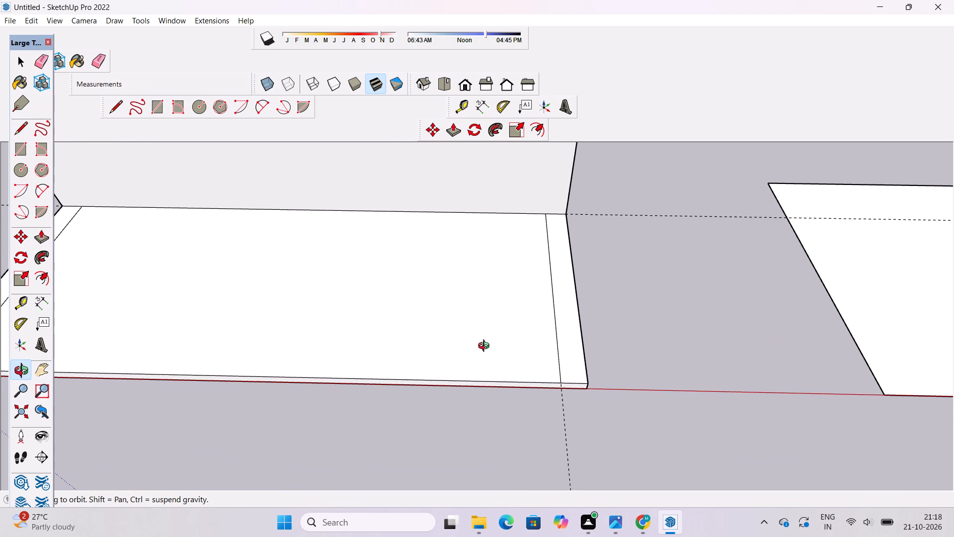
shift+drag(486, 347, 491, 356)
drag(501, 350, 511, 342)
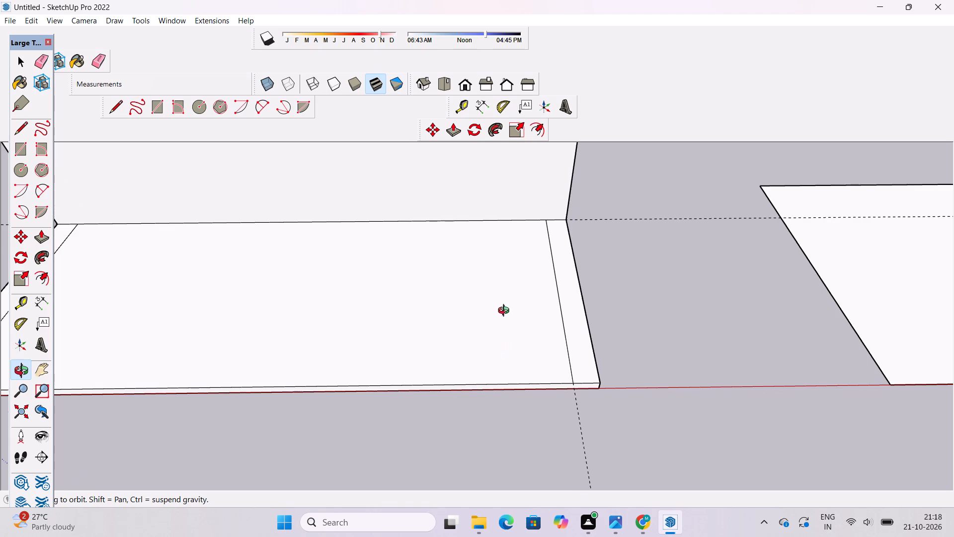
scroll(506, 312, down, 3)
shift+drag(366, 336, 391, 346)
scroll(404, 341, down, 3)
shift+drag(400, 338, 406, 350)
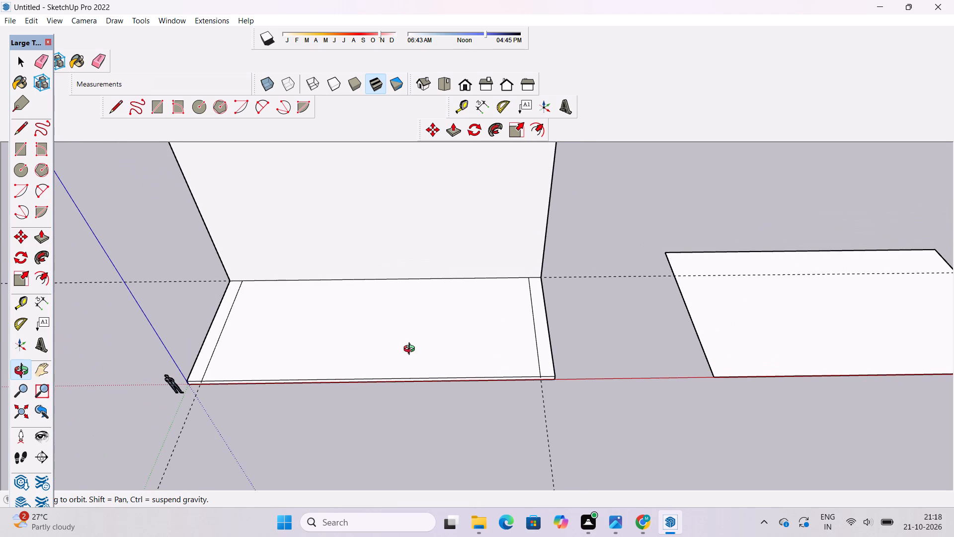
scroll(411, 350, down, 4)
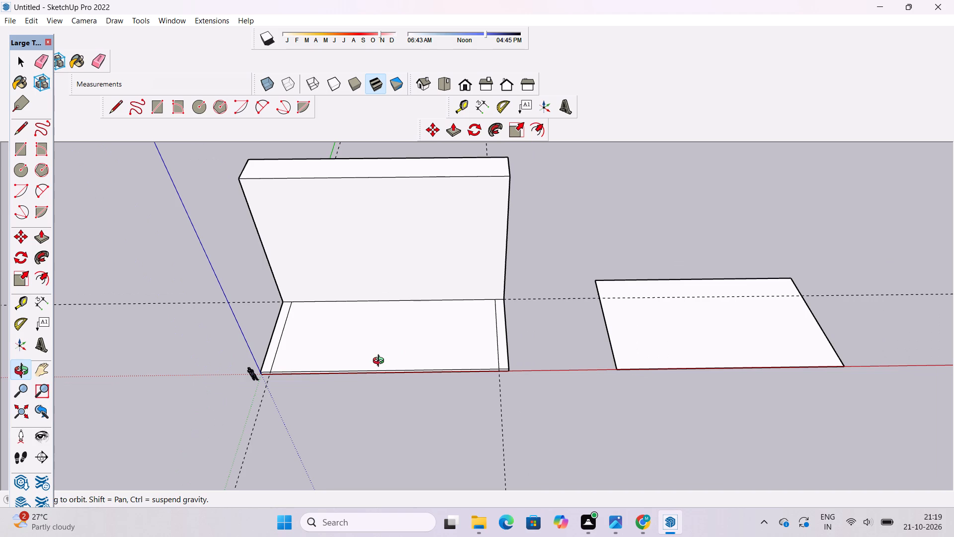
scroll(385, 364, down, 4)
drag(340, 381, 368, 276)
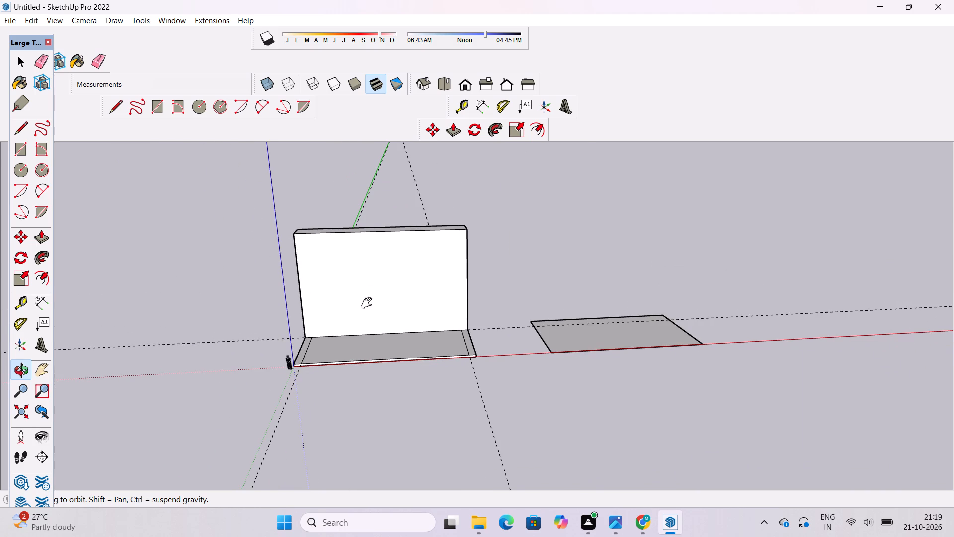
shift+drag(369, 299, 384, 257)
drag(384, 257, 425, 320)
scroll(391, 346, up, 7)
scroll(284, 336, up, 3)
shift+drag(283, 337, 323, 336)
drag(341, 337, 428, 324)
scroll(378, 359, down, 2)
shift+drag(366, 362, 354, 379)
Push/Pull the 3' side strip nearest the origin up 48', level with the top of the back block.
key(p)
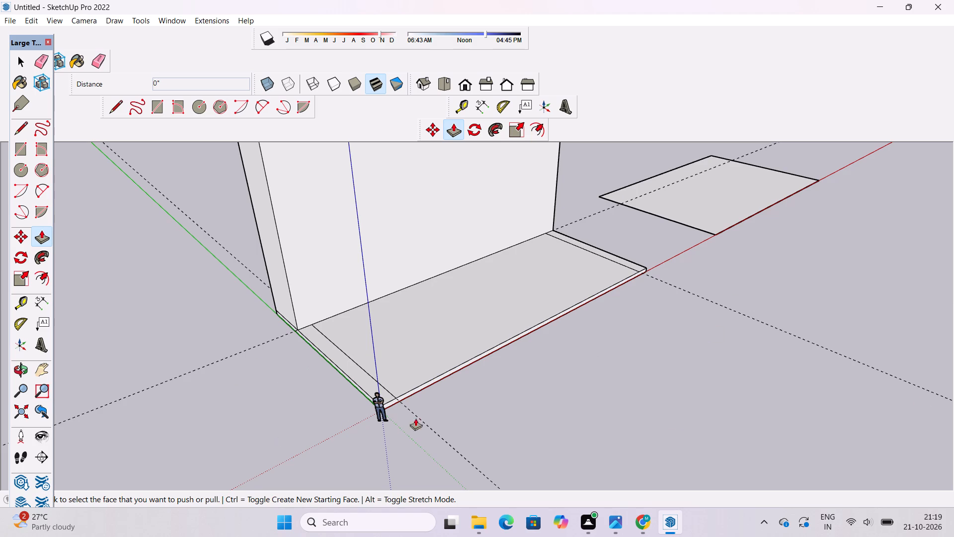
scroll(200, 302, up, 1)
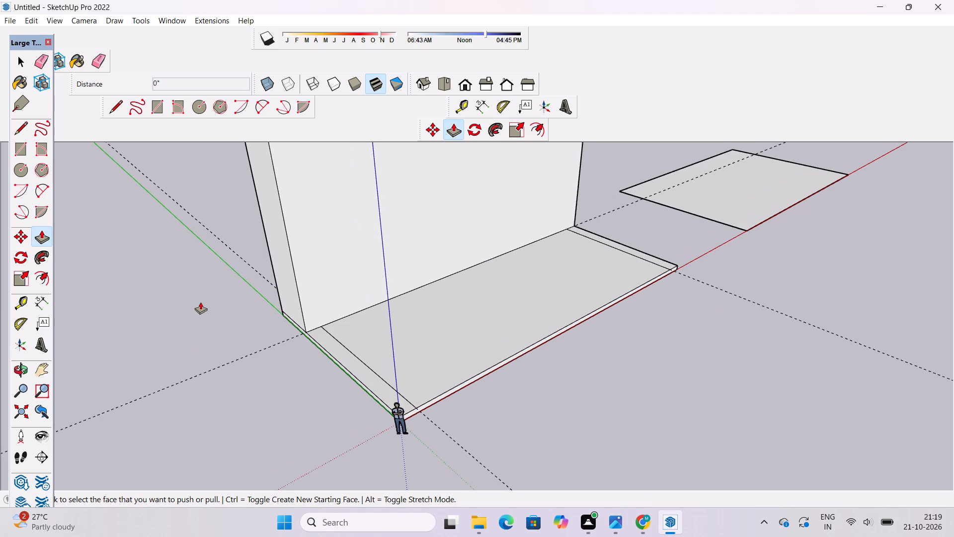
scroll(289, 315, up, 2)
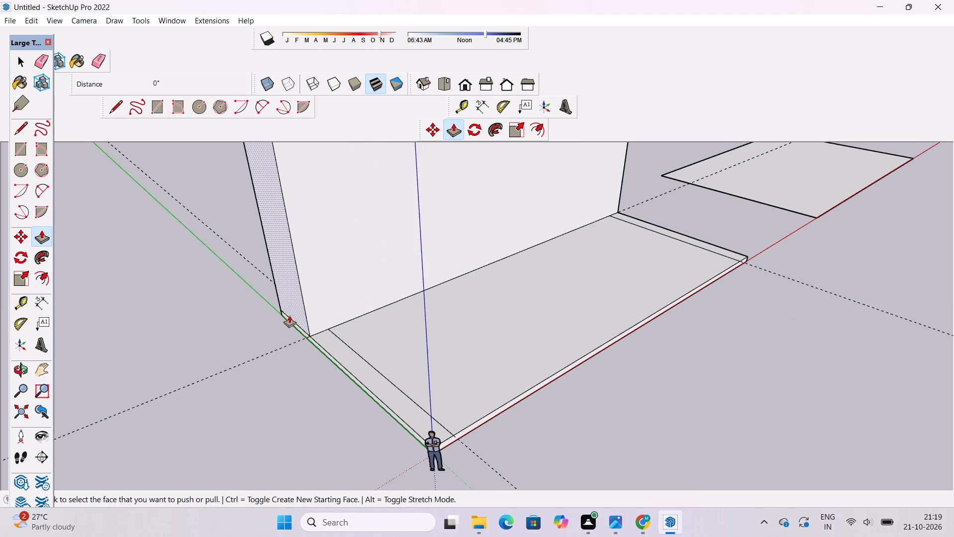
scroll(322, 346, up, 4)
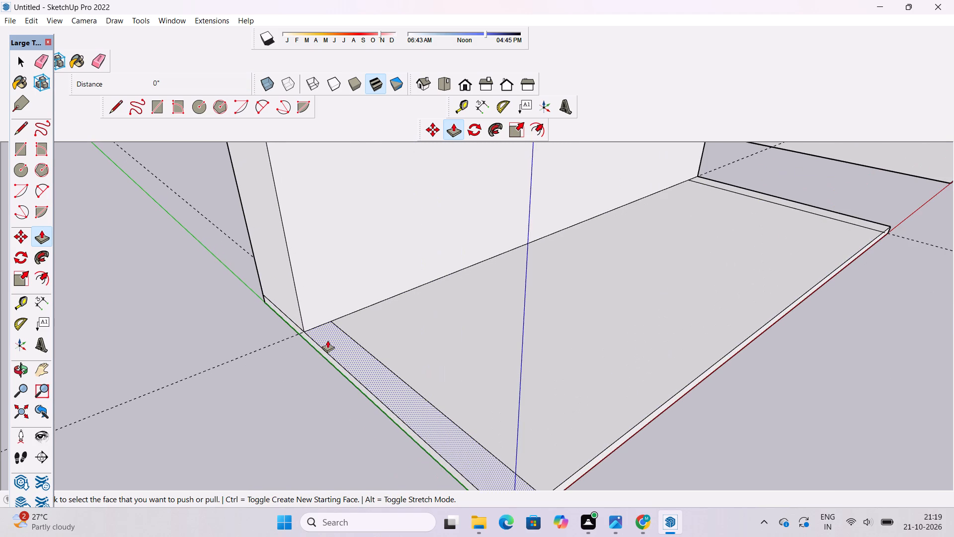
click(327, 340)
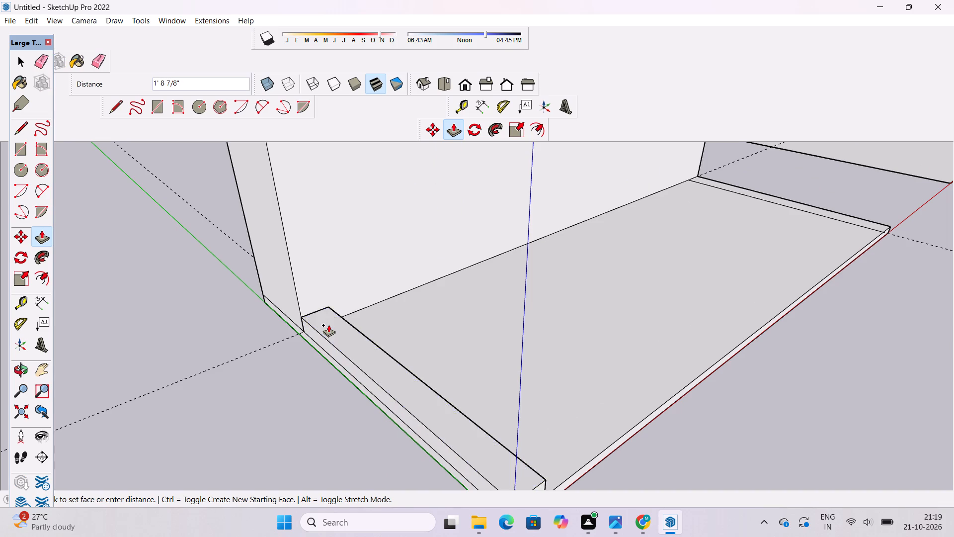
scroll(328, 325, down, 16)
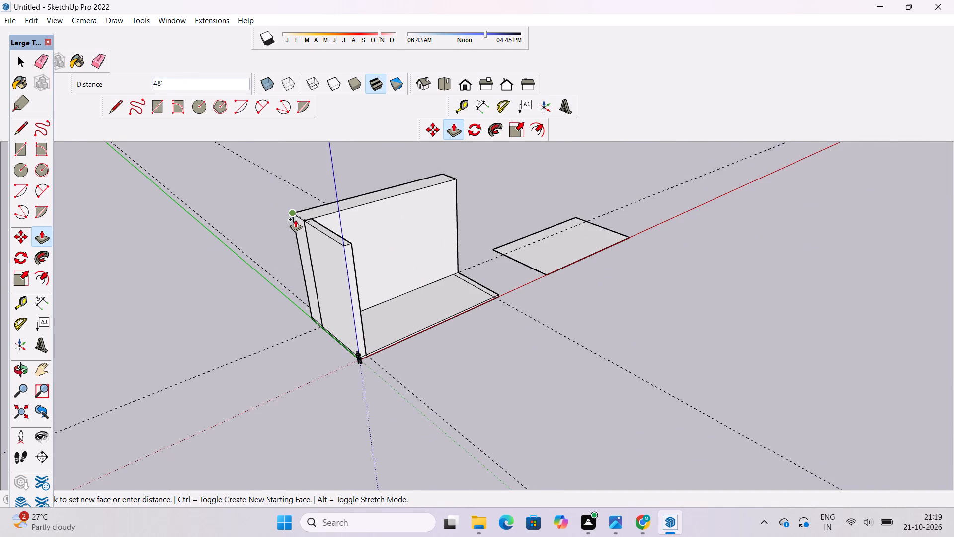
scroll(295, 219, up, 11)
click(295, 219)
Push/Pull the 3' side strip at the slab's far end up 48' to match the opposite side wall.
scroll(240, 246, down, 5)
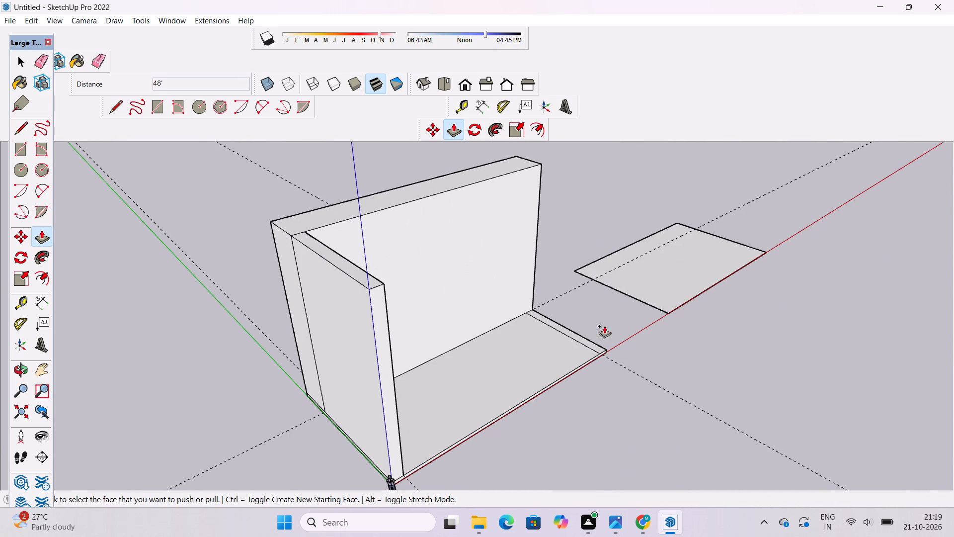
scroll(572, 322, up, 7)
click(537, 330)
scroll(543, 321, down, 7)
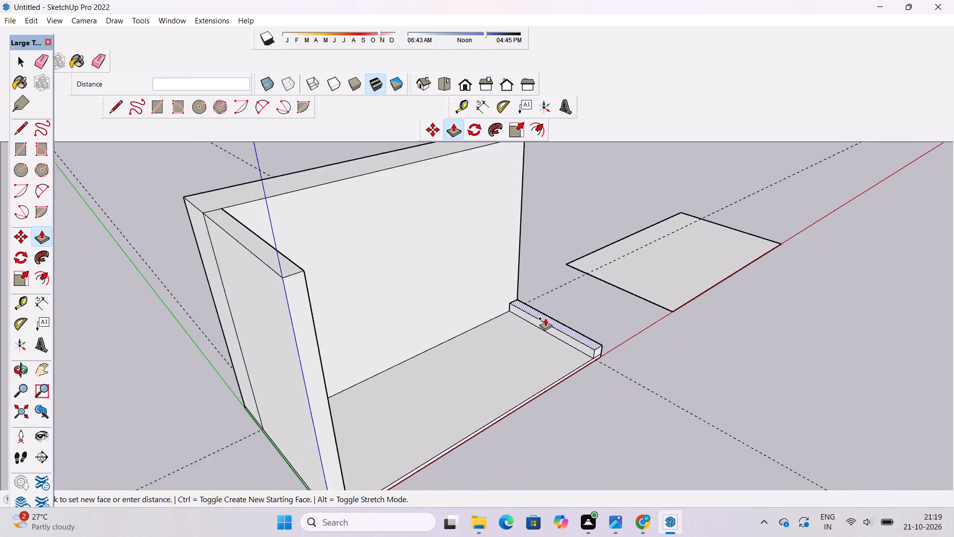
scroll(545, 318, down, 6)
click(415, 273)
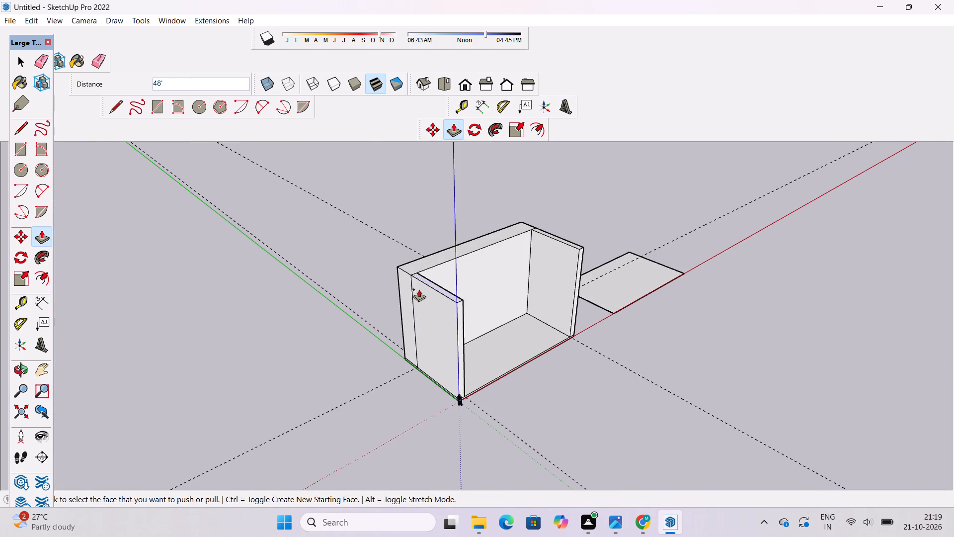
key(o)
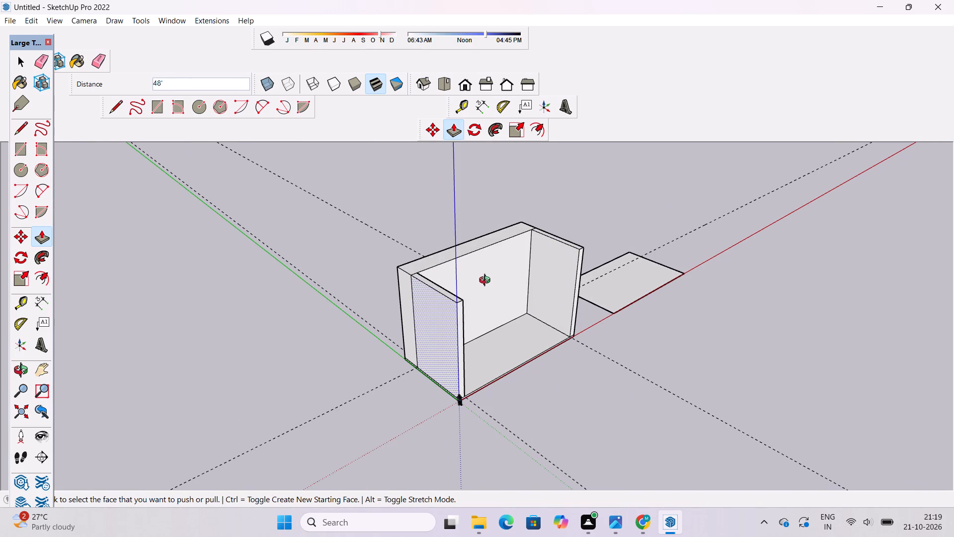
Examine the back block with its two side walls around the slab from the front and above.
shift+drag(460, 294, 475, 267)
shift+drag(478, 269, 480, 292)
shift+scroll(479, 293, up, 3)
shift+drag(442, 306, 418, 320)
key(space)
click(279, 347)
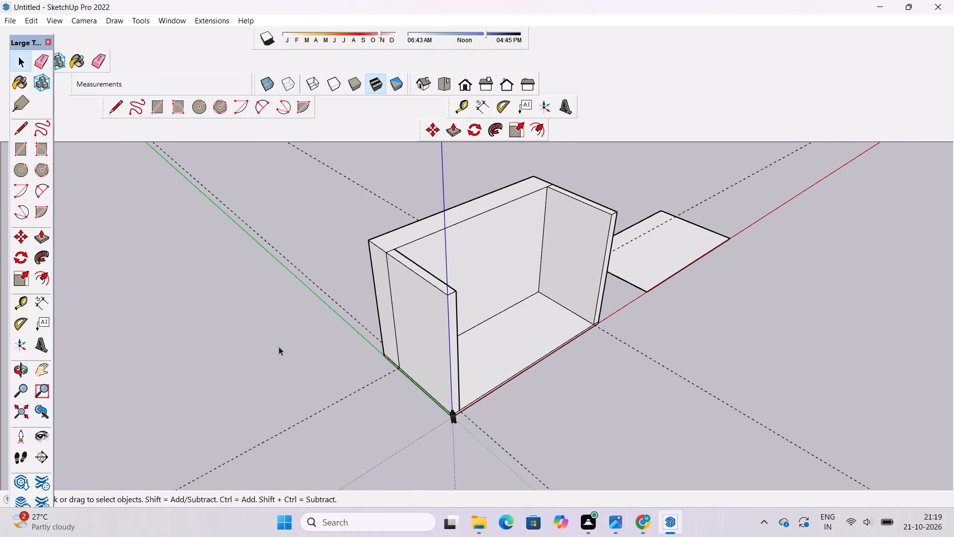
key(o)
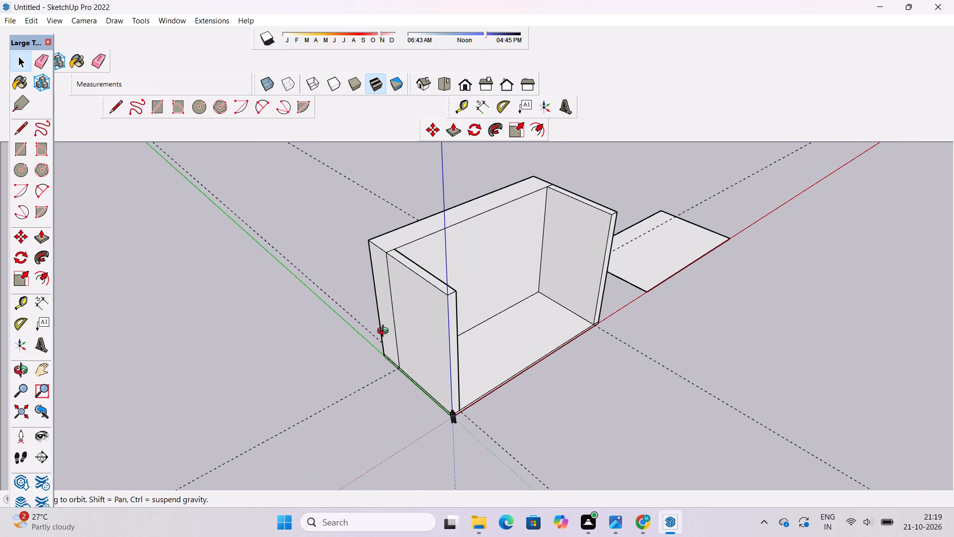
shift+drag(382, 331, 368, 336)
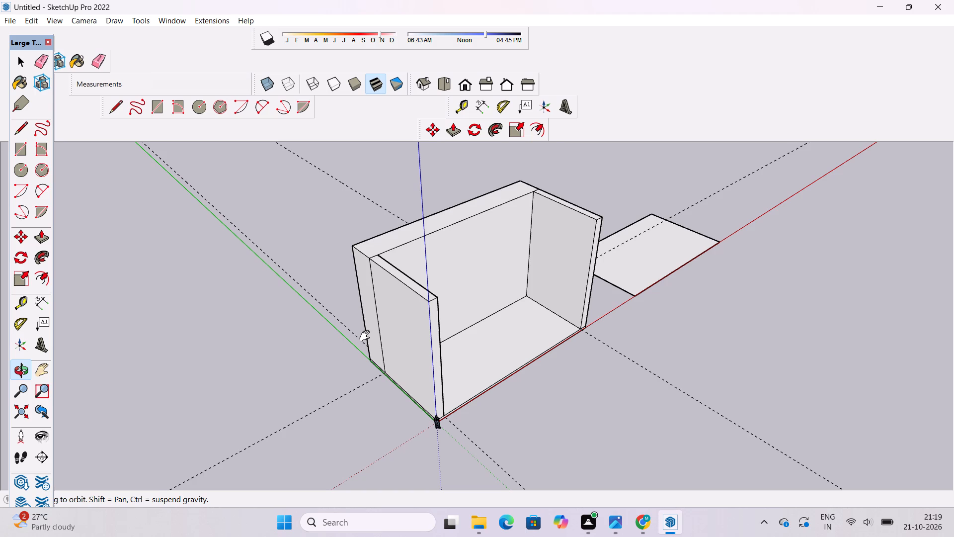
shift+scroll(367, 336, down, 3)
shift+click(366, 336)
shift+drag(363, 338, 362, 344)
shift+drag(362, 344, 357, 333)
shift+scroll(424, 330, up, 1)
shift+drag(431, 328, 386, 328)
drag(385, 327, 361, 327)
scroll(361, 327, up, 1)
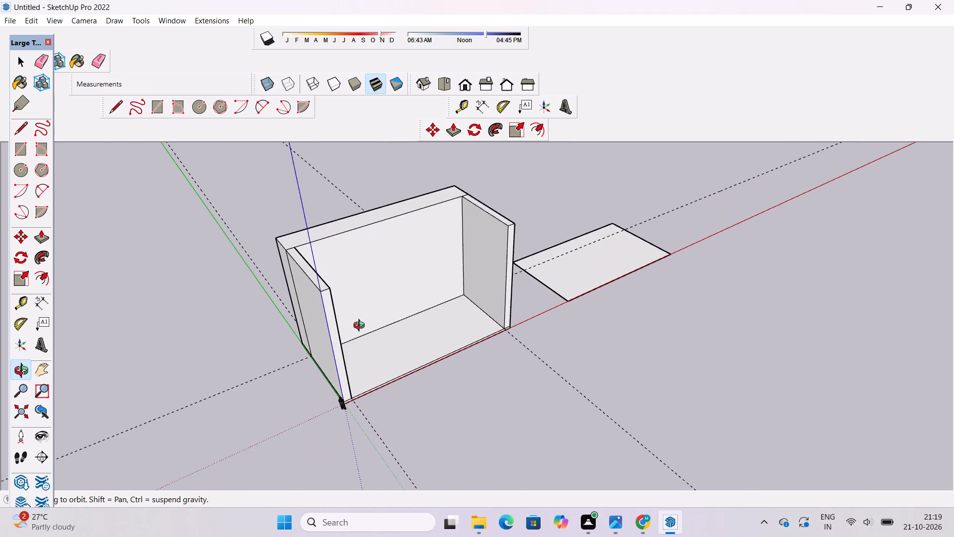
scroll(361, 327, up, 3)
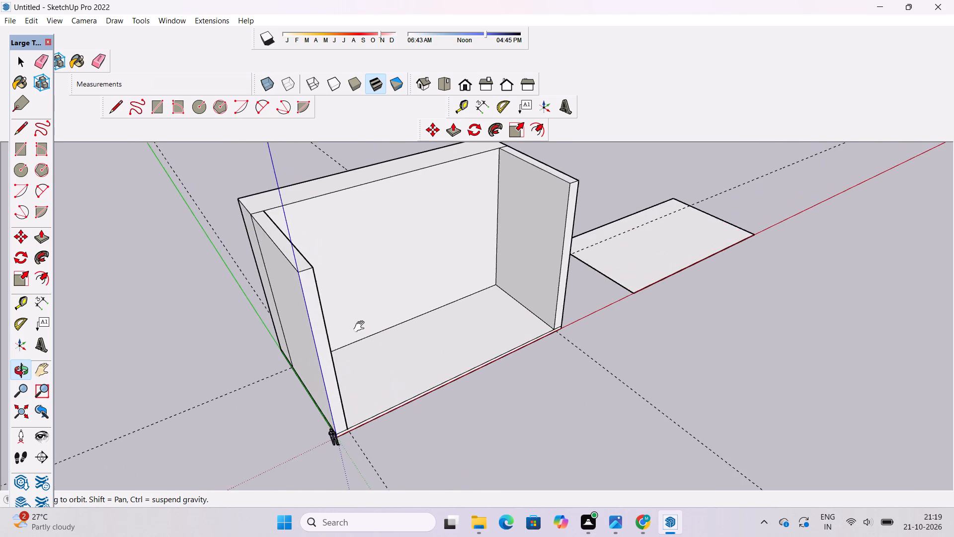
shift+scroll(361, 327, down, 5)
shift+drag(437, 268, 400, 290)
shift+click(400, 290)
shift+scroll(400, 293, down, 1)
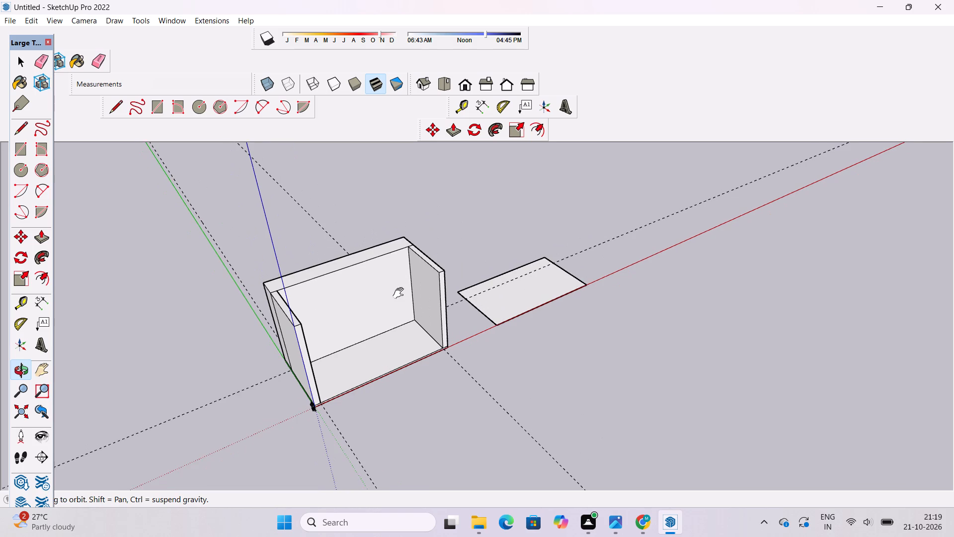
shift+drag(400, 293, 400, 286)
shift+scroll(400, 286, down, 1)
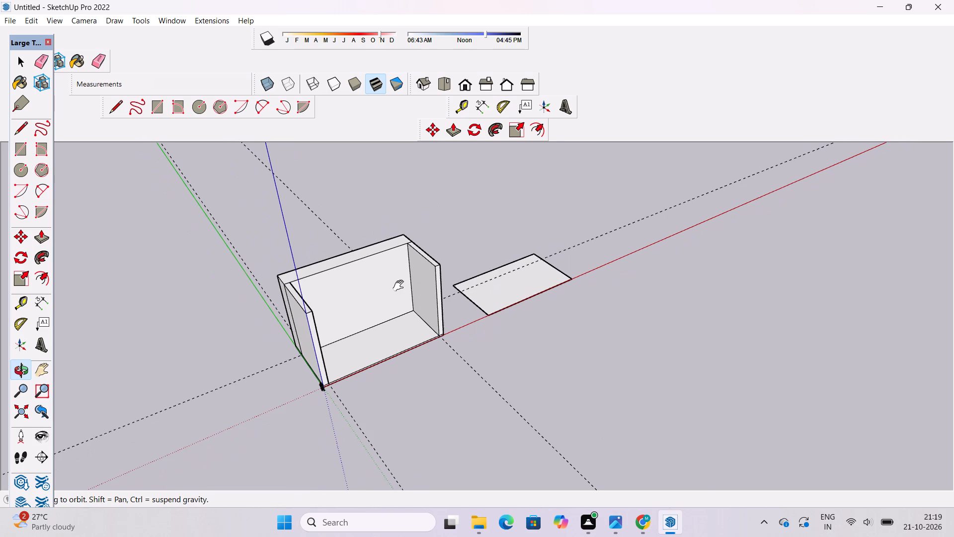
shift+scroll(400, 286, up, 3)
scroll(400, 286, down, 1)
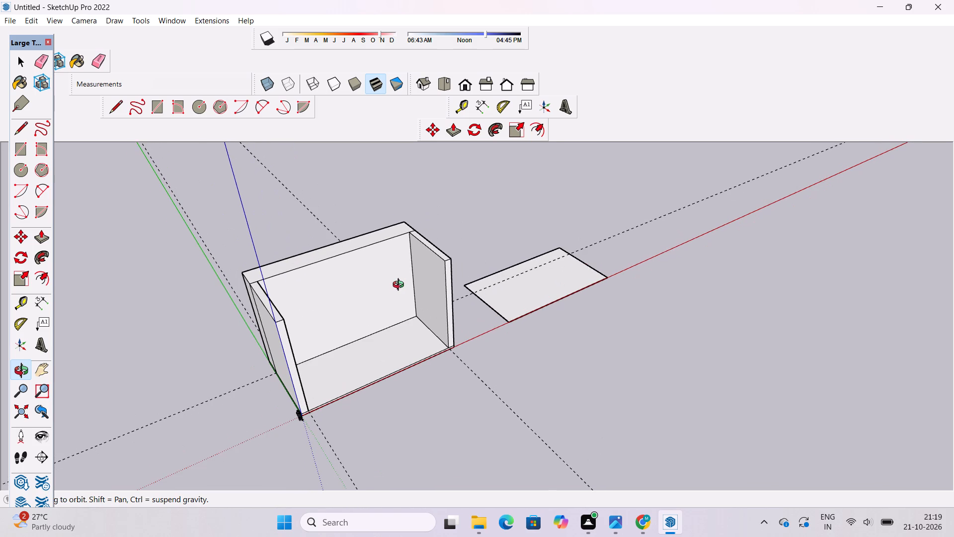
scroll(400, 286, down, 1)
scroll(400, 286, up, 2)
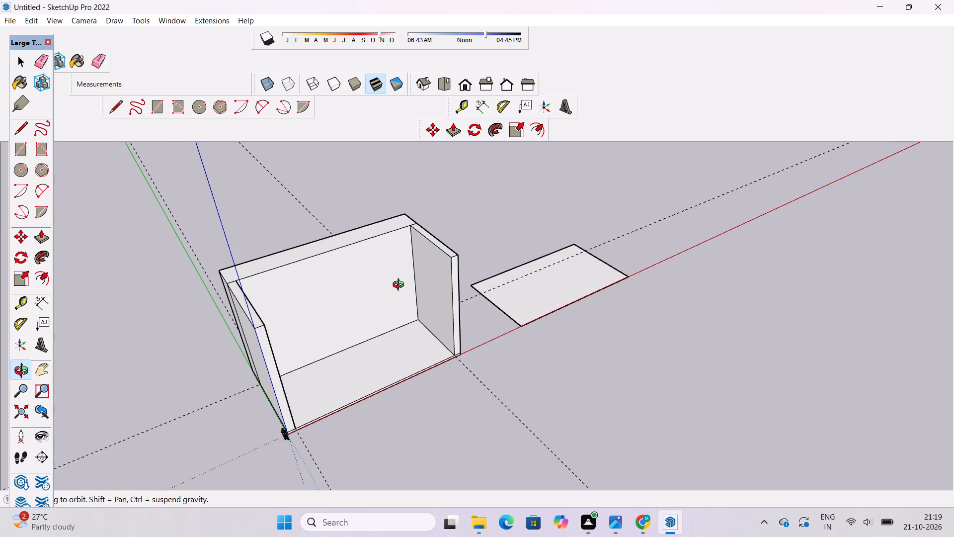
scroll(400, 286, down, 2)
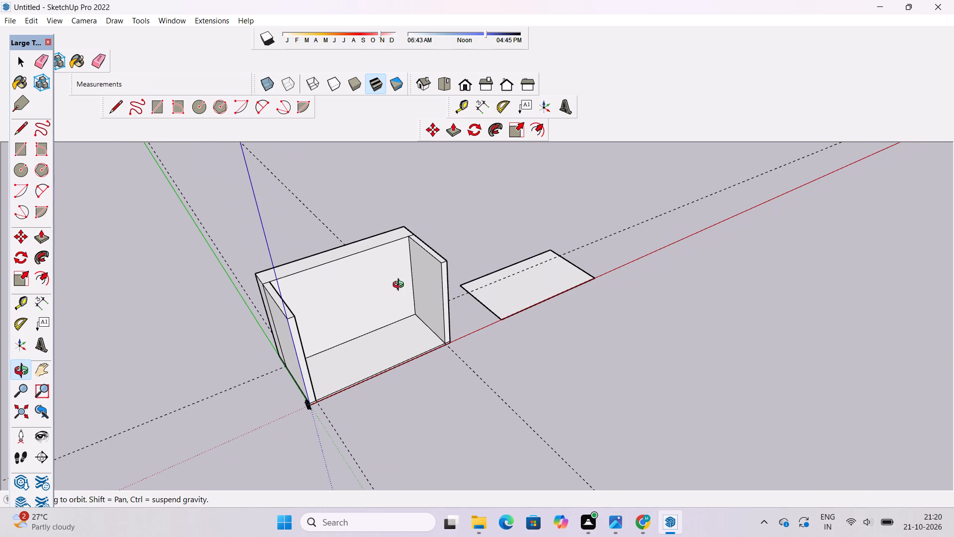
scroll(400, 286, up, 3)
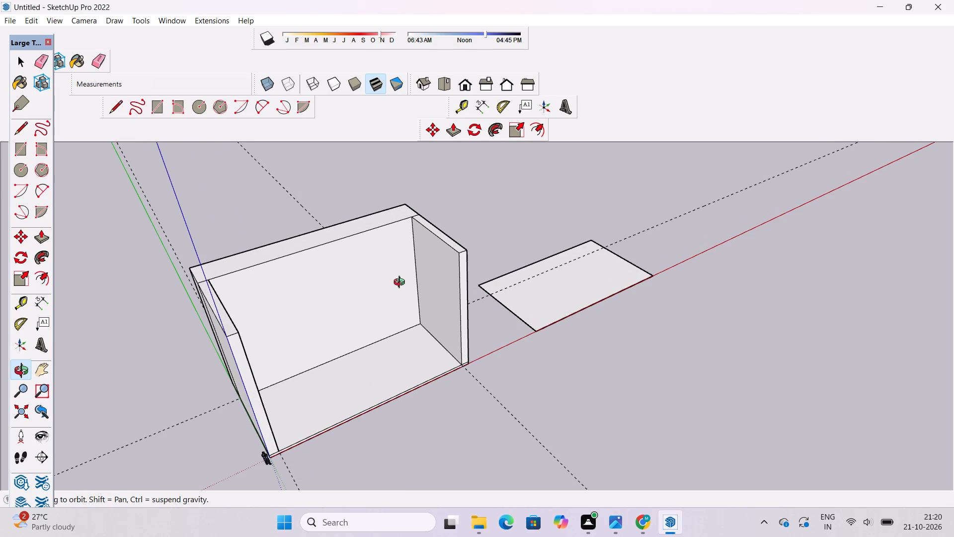
Examine the walled enclosure from the origin corner, a low frontal view and from above.
shift+drag(383, 302, 475, 277)
scroll(436, 284, down, 7)
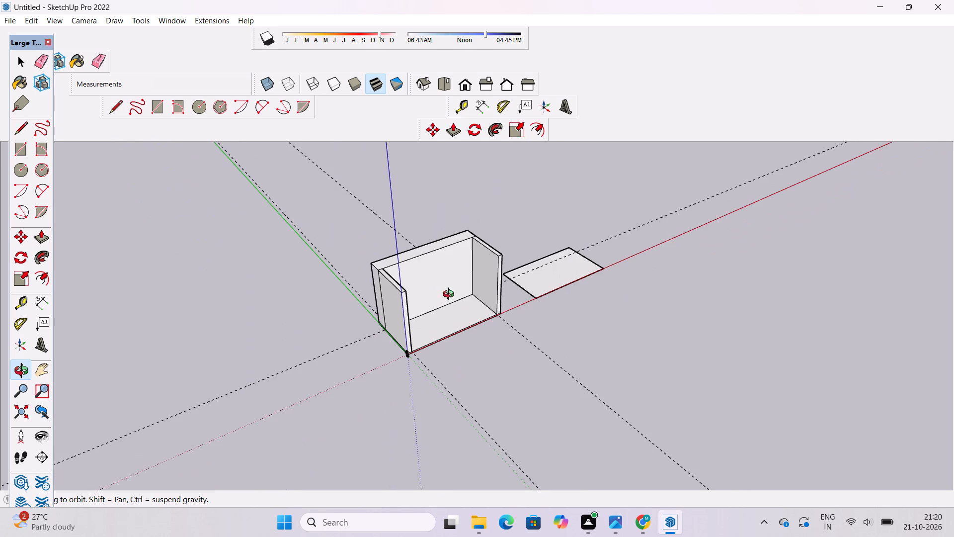
drag(451, 295, 445, 298)
drag(443, 298, 411, 294)
shift+drag(424, 293, 424, 301)
drag(422, 299, 391, 232)
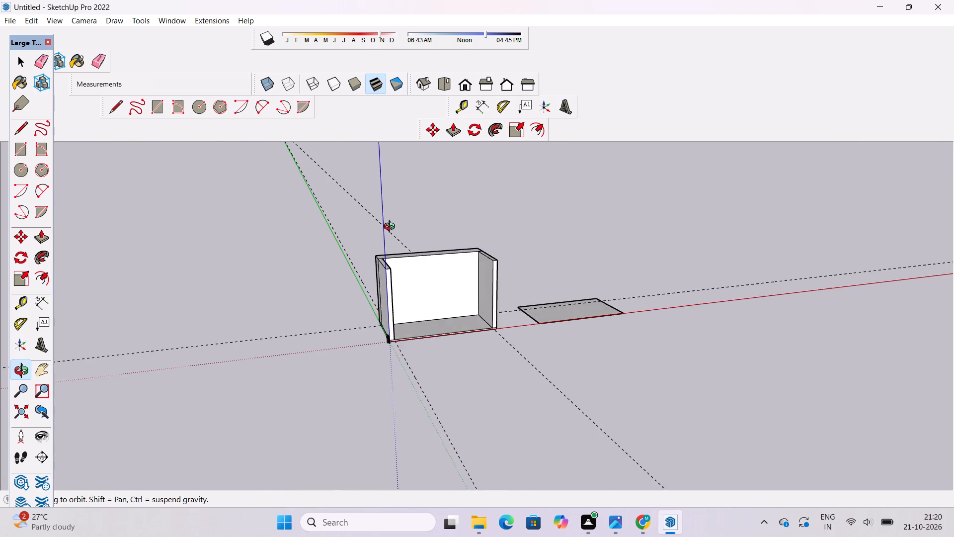
scroll(439, 284, up, 5)
drag(453, 294, 389, 267)
shift+click(388, 271)
drag(387, 278, 362, 282)
drag(362, 282, 367, 284)
scroll(376, 297, down, 3)
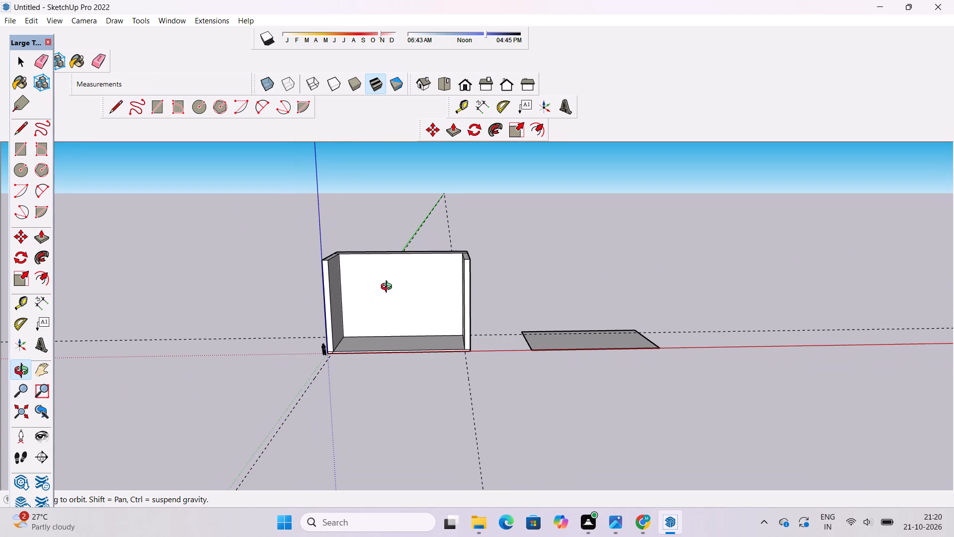
scroll(390, 288, down, 5)
drag(396, 298, 401, 387)
scroll(418, 337, up, 1)
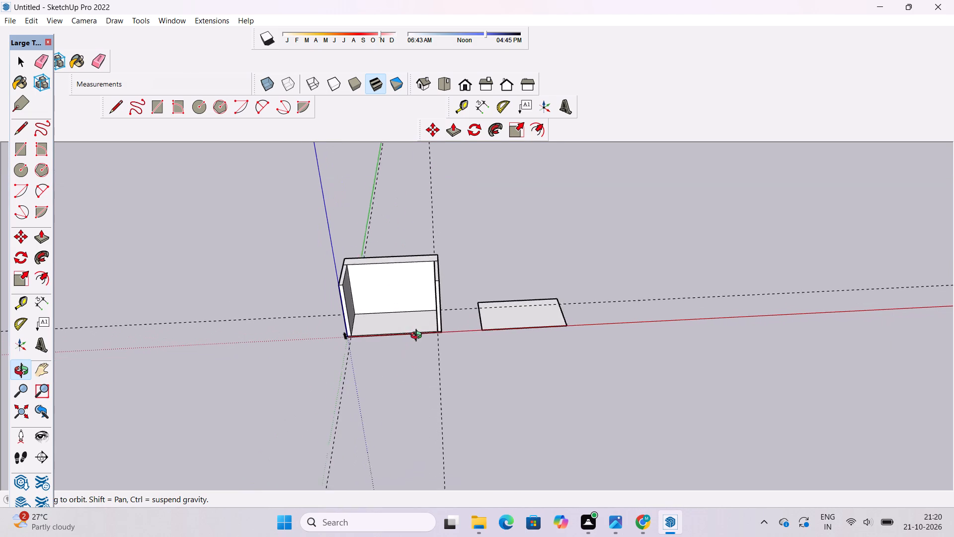
scroll(418, 337, up, 2)
Undo both side wall extrusions, the side strip lines on the slab and their two 3' guides.
key(ctrl+z)
key(ctrl+z)
key(ctrl+z)
key(ctrl+z)
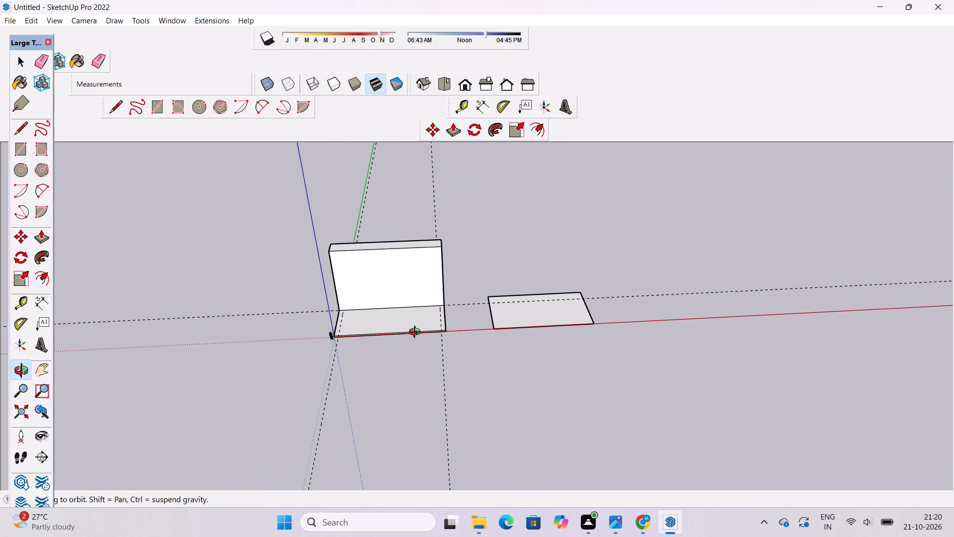
key(ctrl+z)
key(ctrl+z)
Move the separate flat rectangle about 132' along the red axis, farther away from the building.
shift+drag(404, 334, 430, 312)
scroll(506, 301, up, 3)
shift+drag(491, 305, 396, 315)
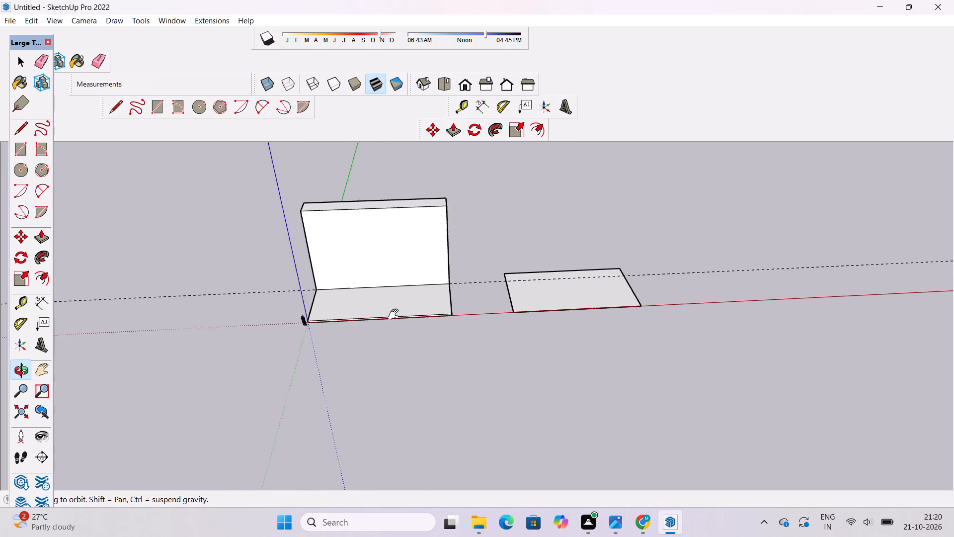
shift+drag(396, 315, 358, 315)
key(space)
scroll(350, 298, down, 2)
scroll(421, 307, up, 4)
triple_click(423, 307)
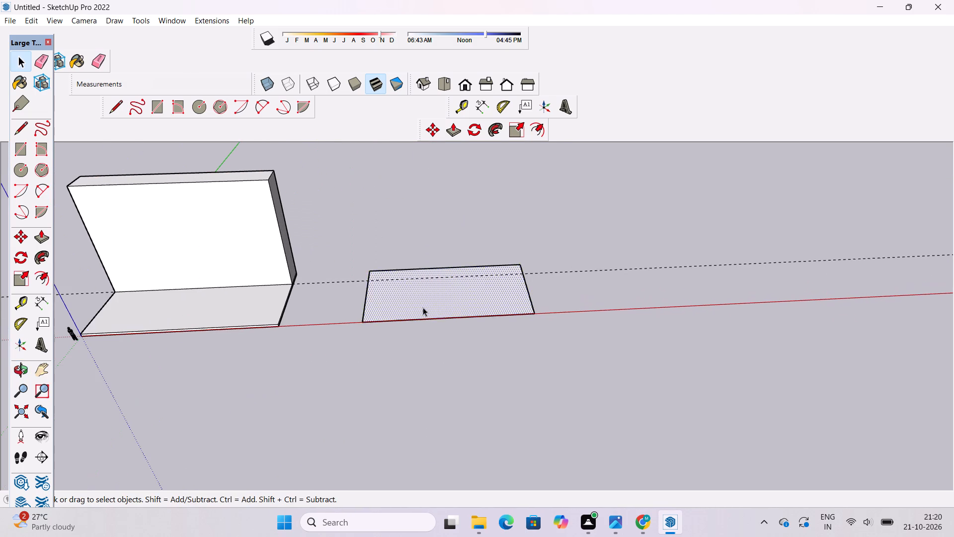
key(m)
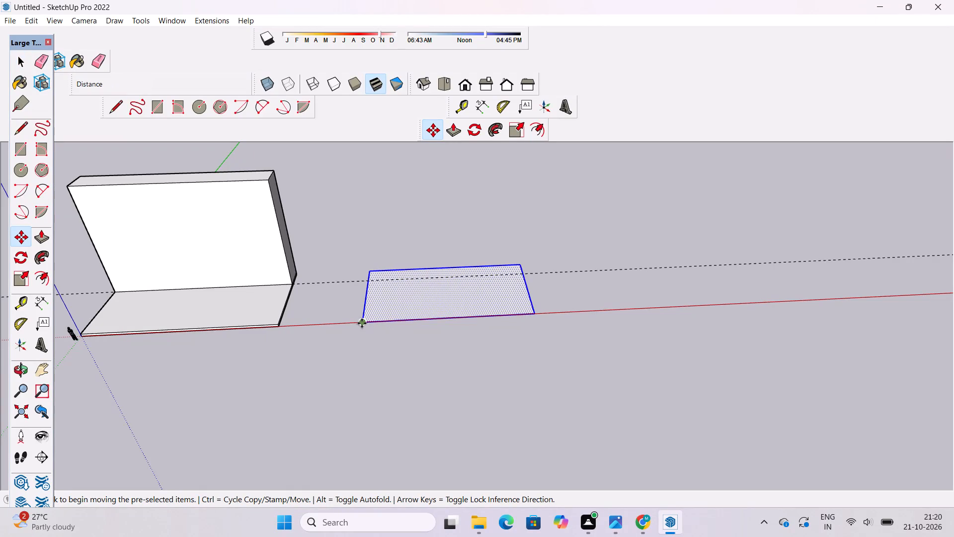
click(362, 324)
scroll(362, 324, down, 3)
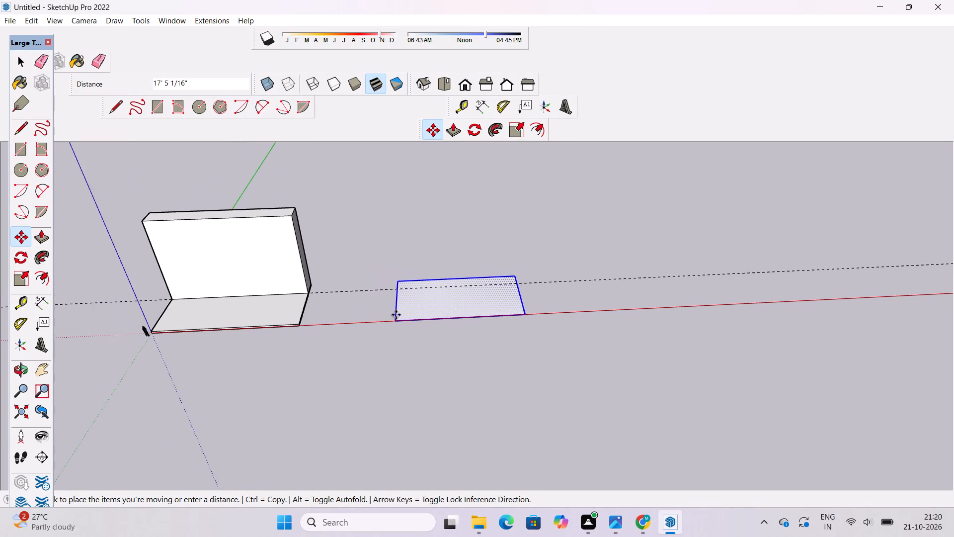
scroll(397, 315, down, 2)
click(570, 312)
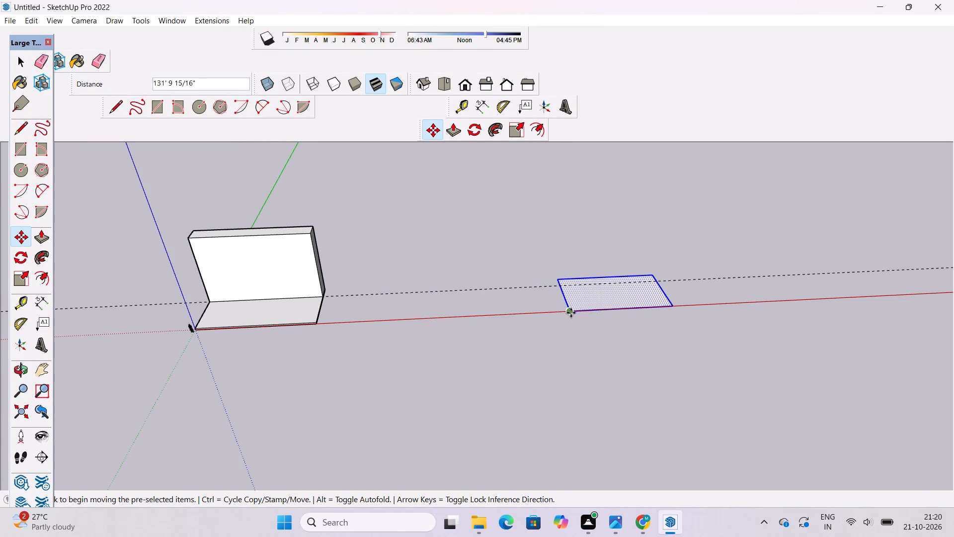
key(space)
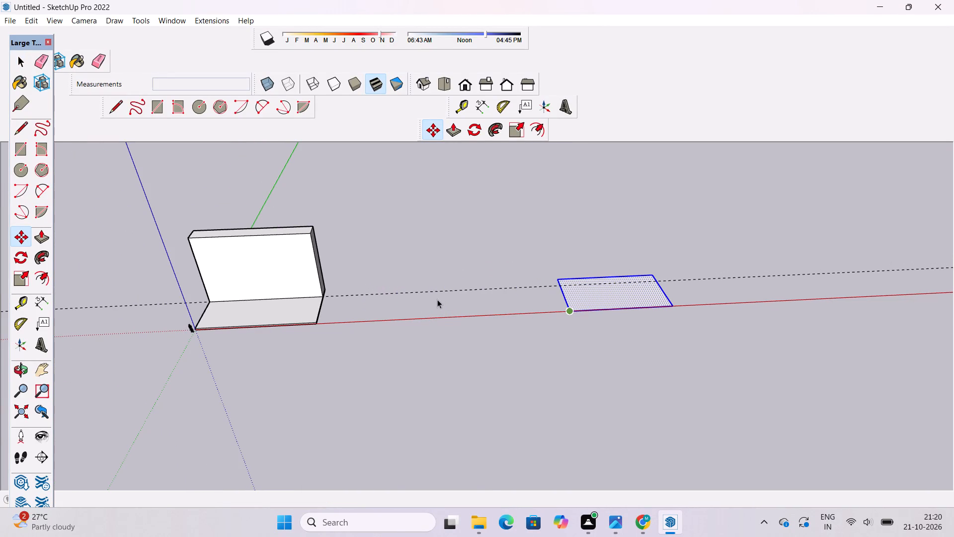
click(433, 302)
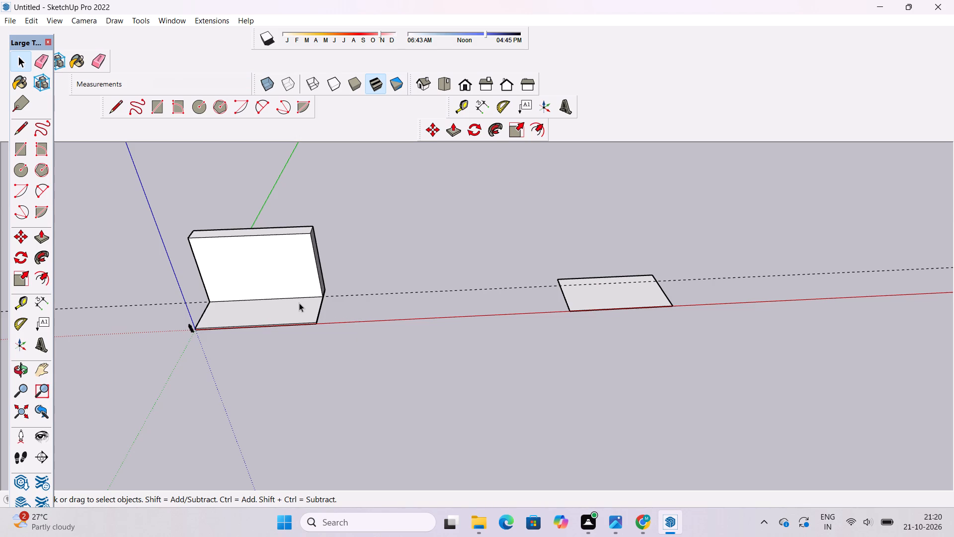
Move the whole slab and back block about 44' along the red axis, away from the origin.
triple_click(295, 283)
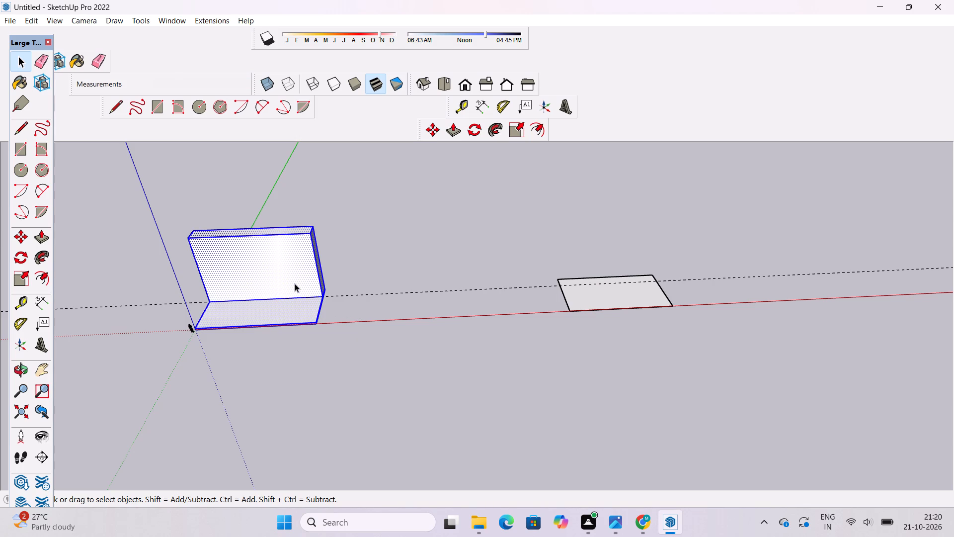
click(295, 283)
key(m)
scroll(200, 340, up, 5)
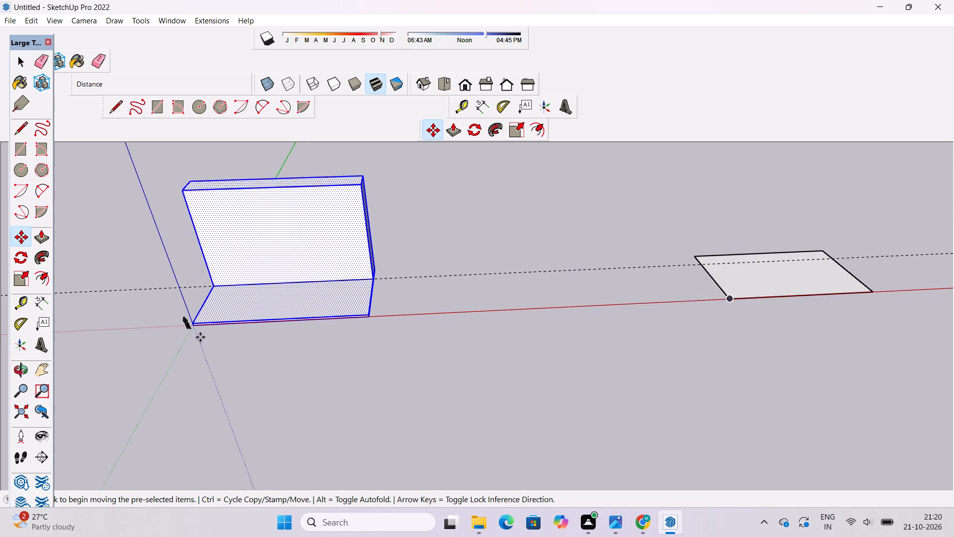
scroll(200, 337, up, 11)
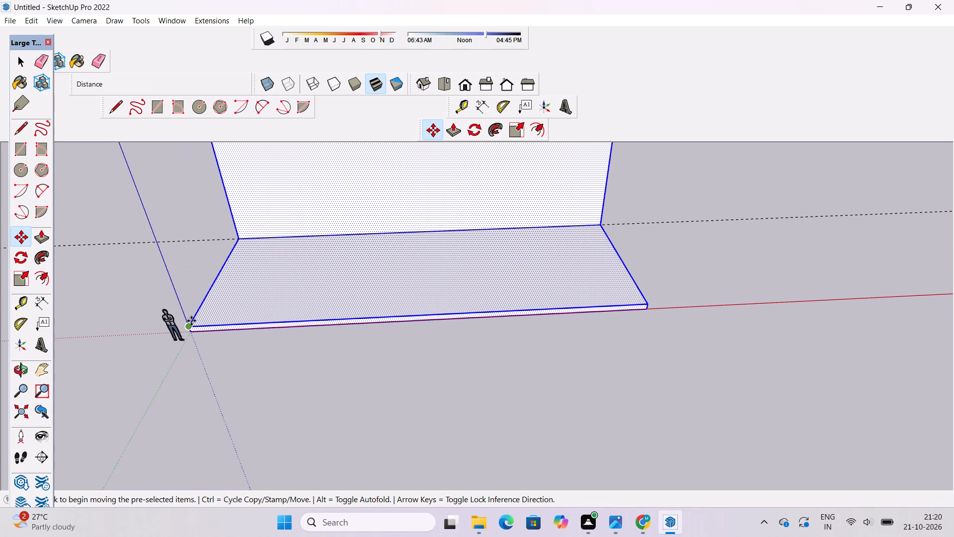
click(189, 326)
scroll(189, 328, down, 6)
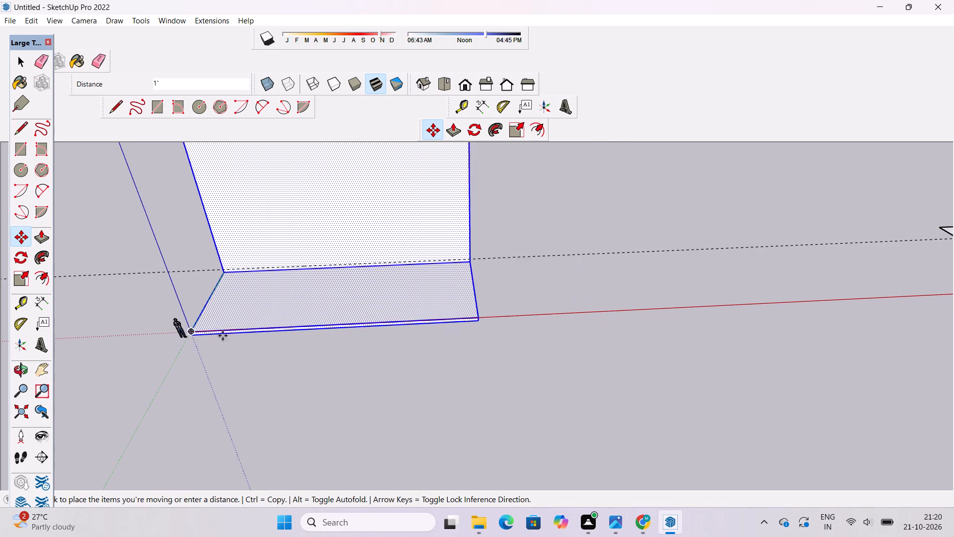
scroll(187, 327, down, 5)
scroll(302, 310, up, 4)
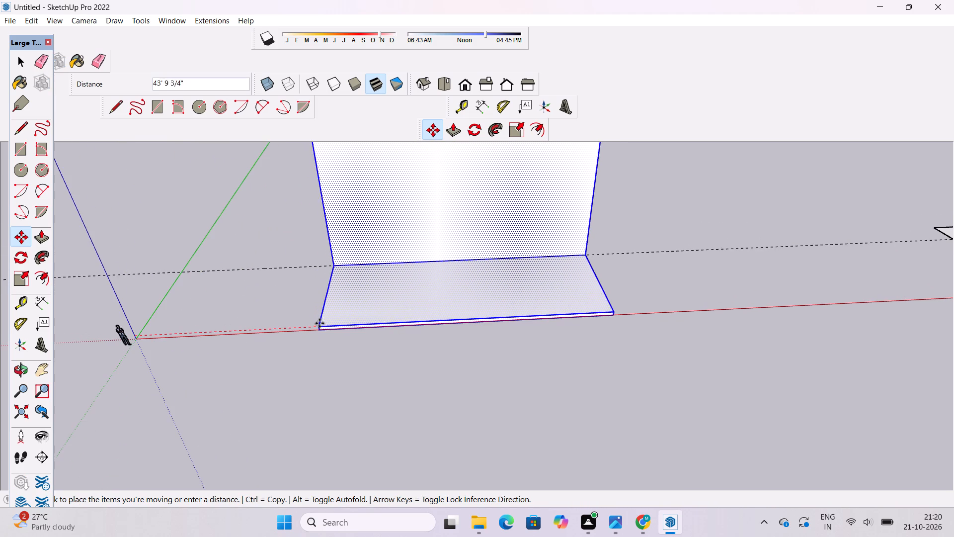
click(320, 324)
key(space)
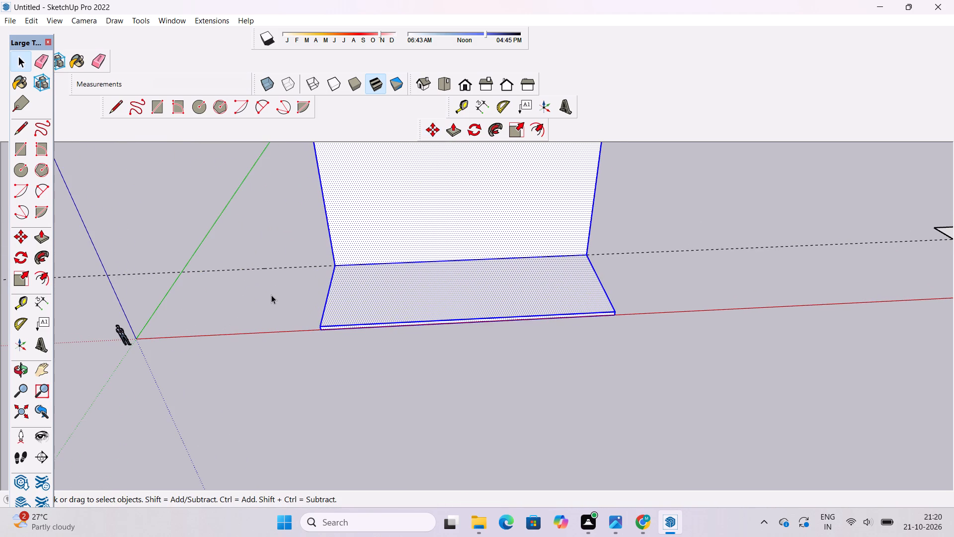
click(271, 295)
Examine the slab and the base of the back block from the end farthest from the origin.
key(o)
drag(451, 333, 390, 313)
shift+drag(388, 311, 363, 304)
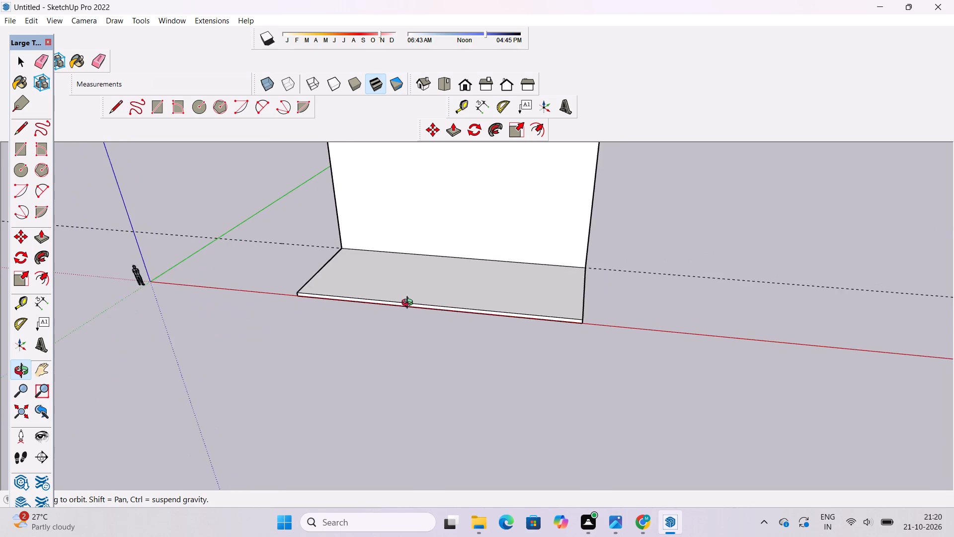
drag(451, 305, 364, 284)
shift+drag(516, 290, 420, 290)
scroll(452, 305, up, 1)
shift+click(452, 305)
shift+drag(449, 308, 404, 302)
drag(404, 302, 414, 308)
shift+click(414, 308)
shift+drag(414, 309, 419, 309)
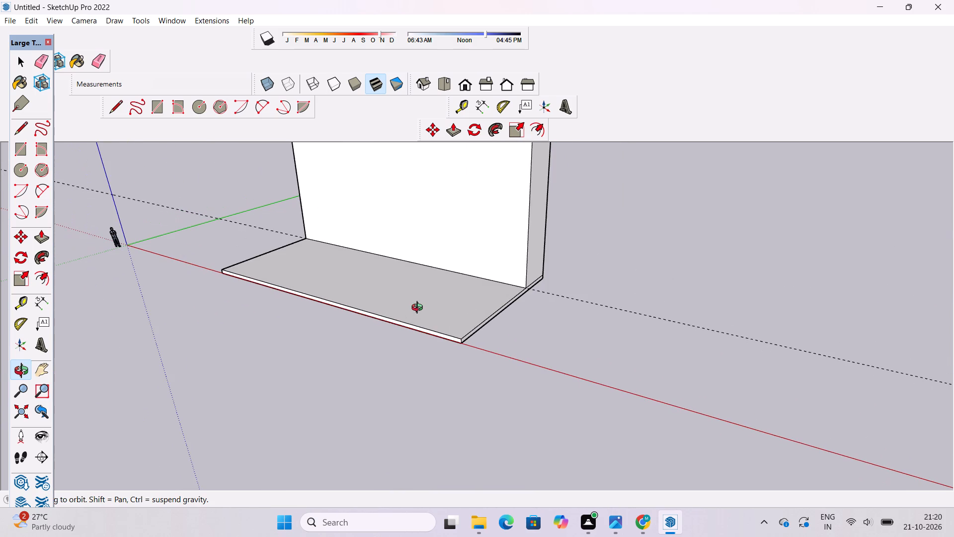
shift+click(417, 310)
scroll(417, 310, down, 1)
shift+drag(421, 321, 423, 305)
shift+drag(524, 301, 457, 337)
scroll(450, 327, up, 7)
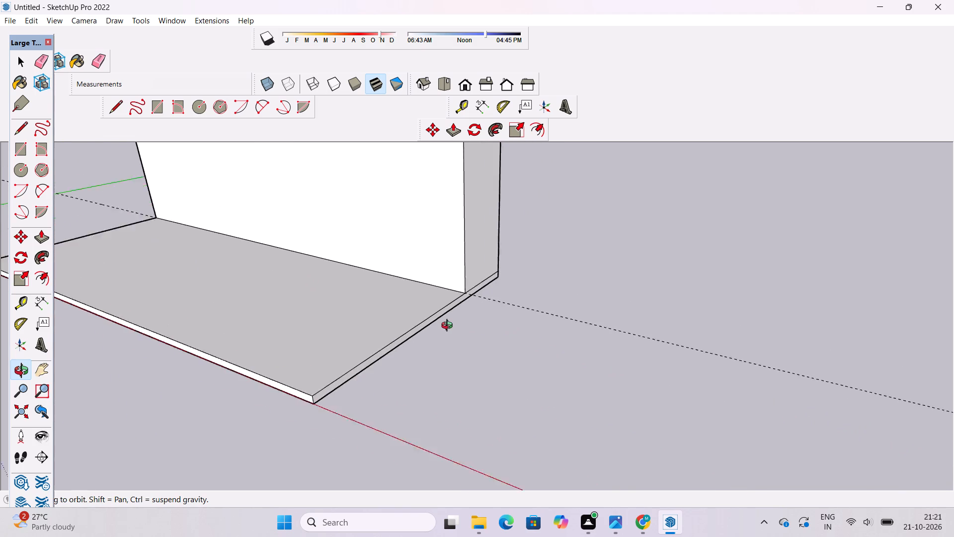
scroll(449, 327, up, 1)
scroll(449, 327, down, 3)
scroll(448, 326, up, 3)
scroll(448, 326, down, 2)
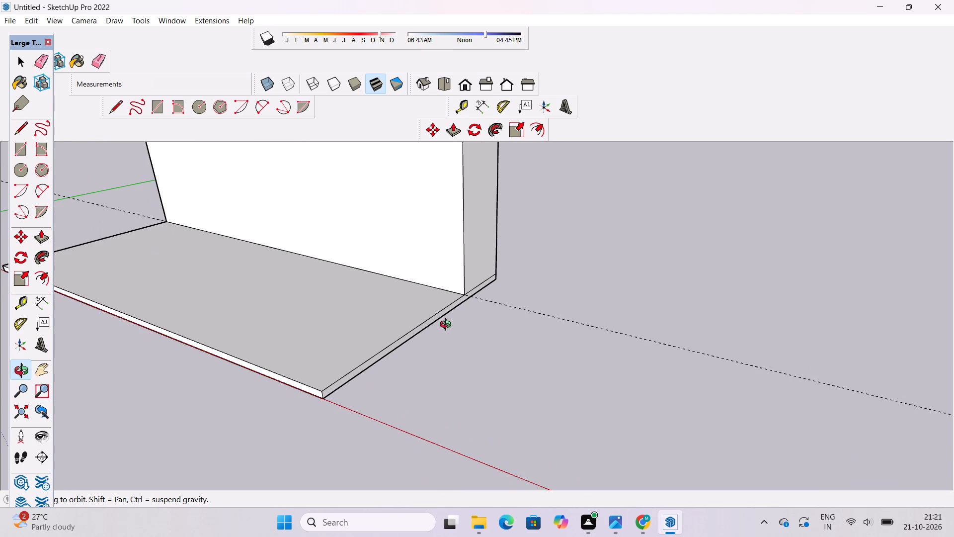
scroll(447, 326, up, 3)
scroll(447, 326, down, 3)
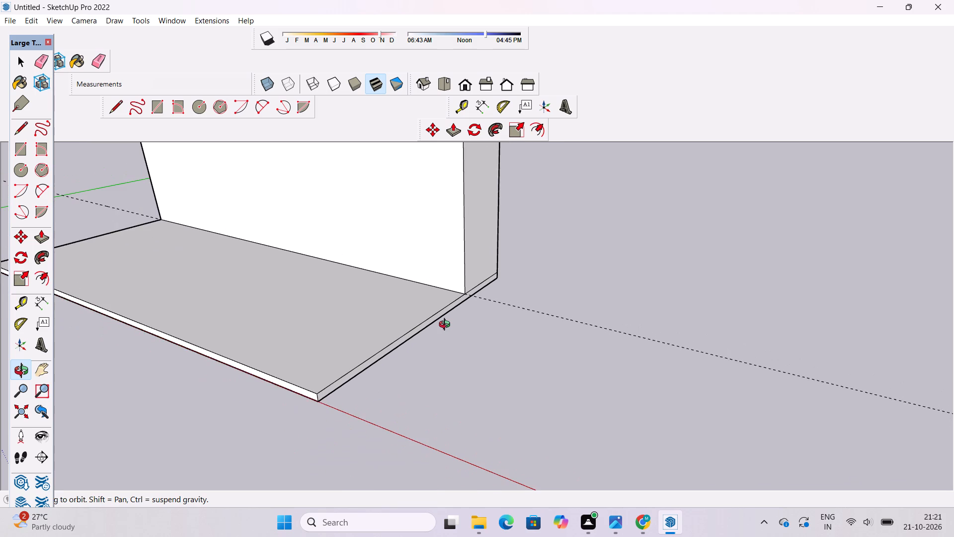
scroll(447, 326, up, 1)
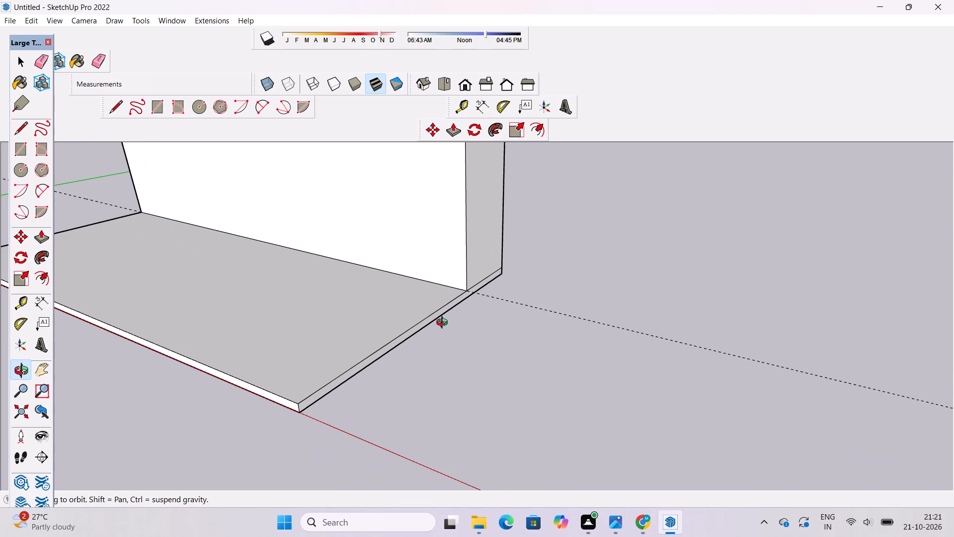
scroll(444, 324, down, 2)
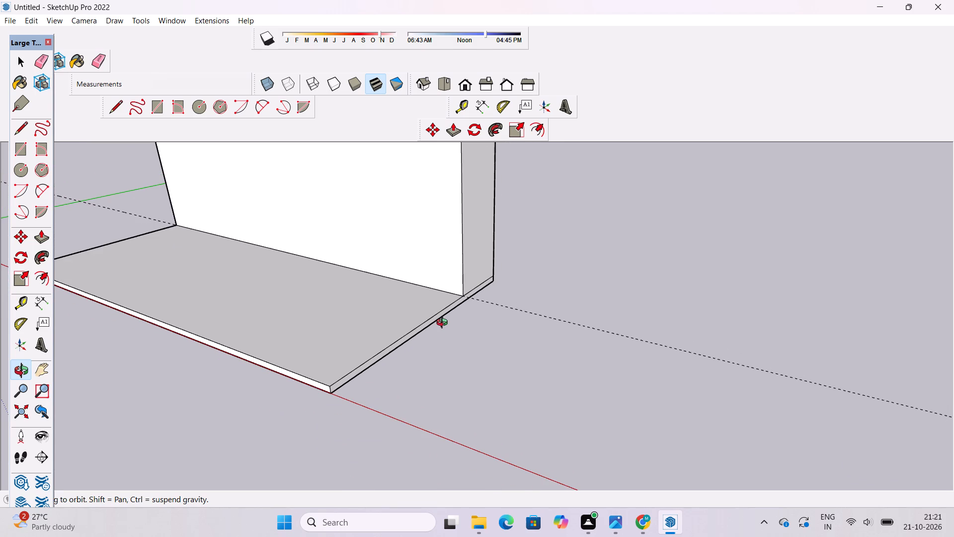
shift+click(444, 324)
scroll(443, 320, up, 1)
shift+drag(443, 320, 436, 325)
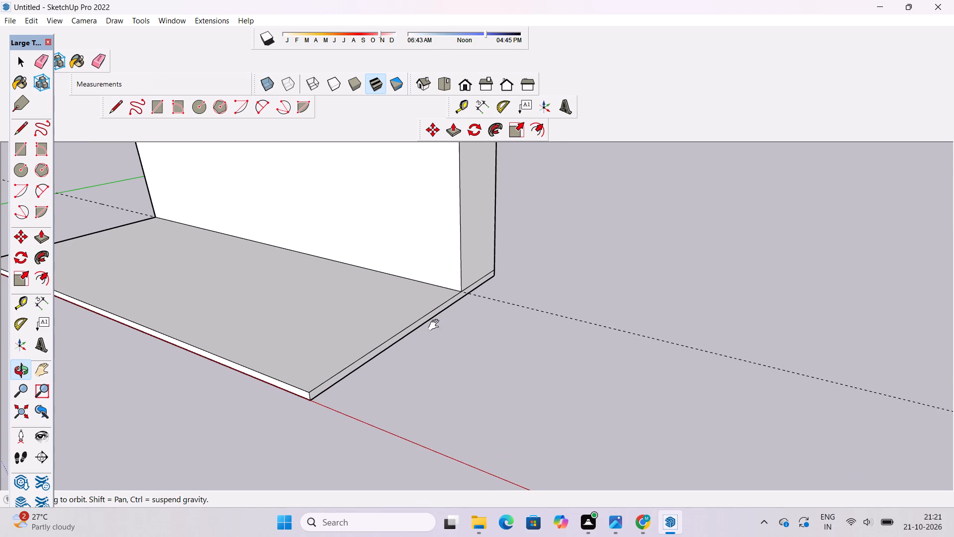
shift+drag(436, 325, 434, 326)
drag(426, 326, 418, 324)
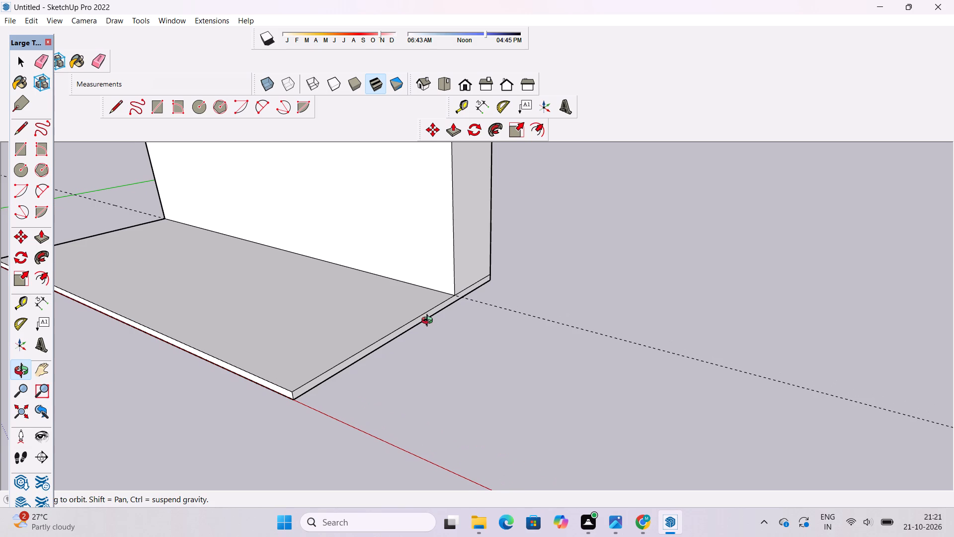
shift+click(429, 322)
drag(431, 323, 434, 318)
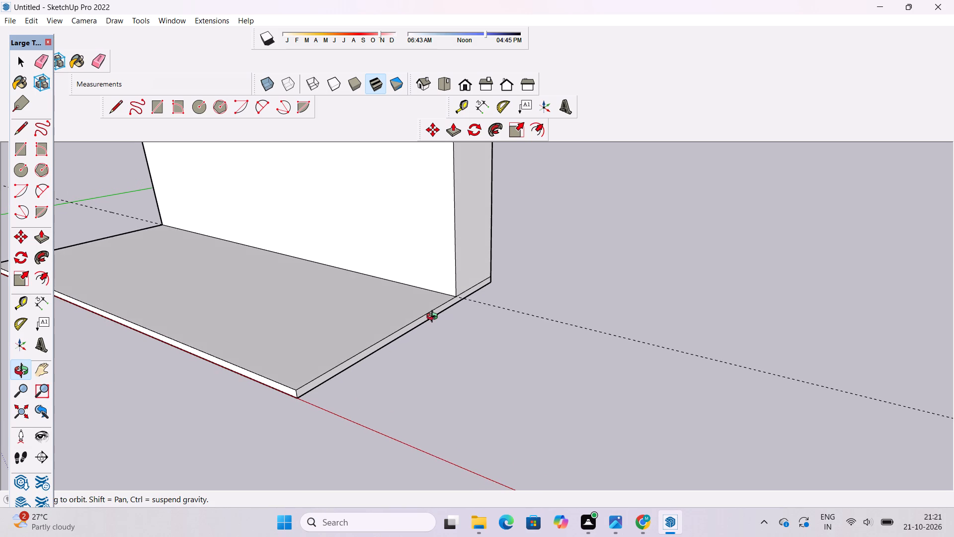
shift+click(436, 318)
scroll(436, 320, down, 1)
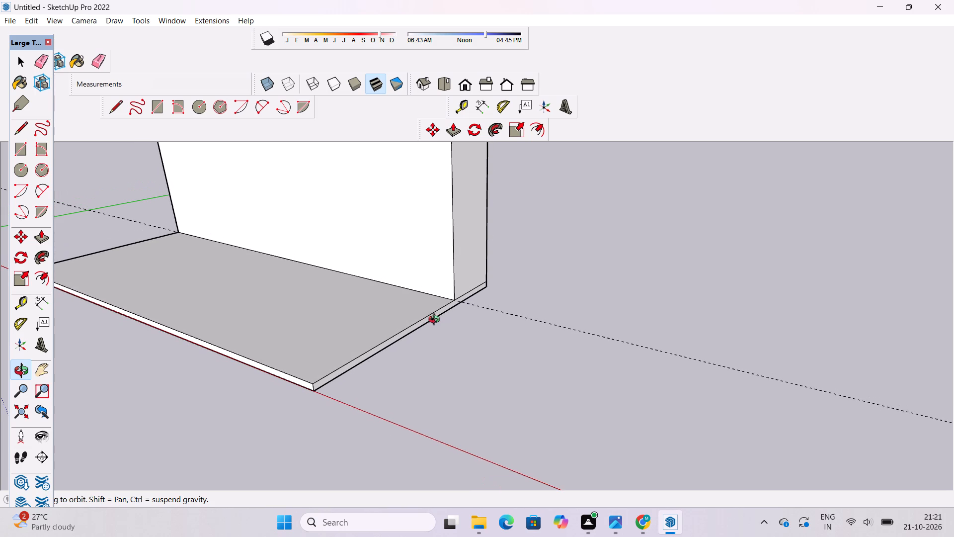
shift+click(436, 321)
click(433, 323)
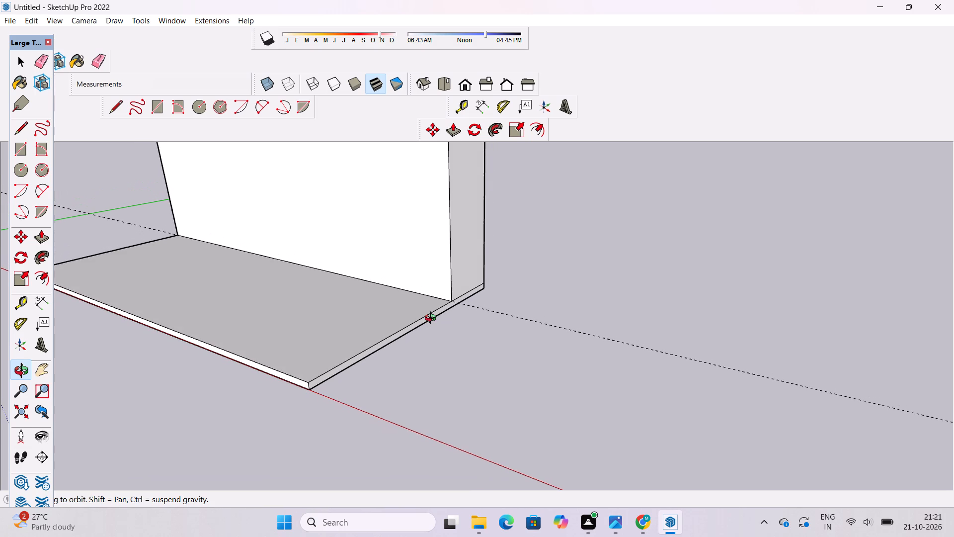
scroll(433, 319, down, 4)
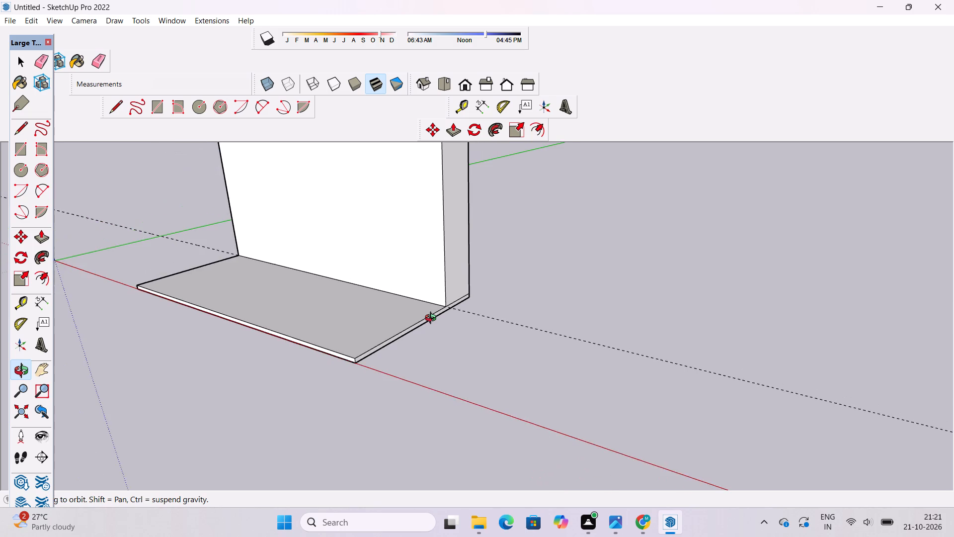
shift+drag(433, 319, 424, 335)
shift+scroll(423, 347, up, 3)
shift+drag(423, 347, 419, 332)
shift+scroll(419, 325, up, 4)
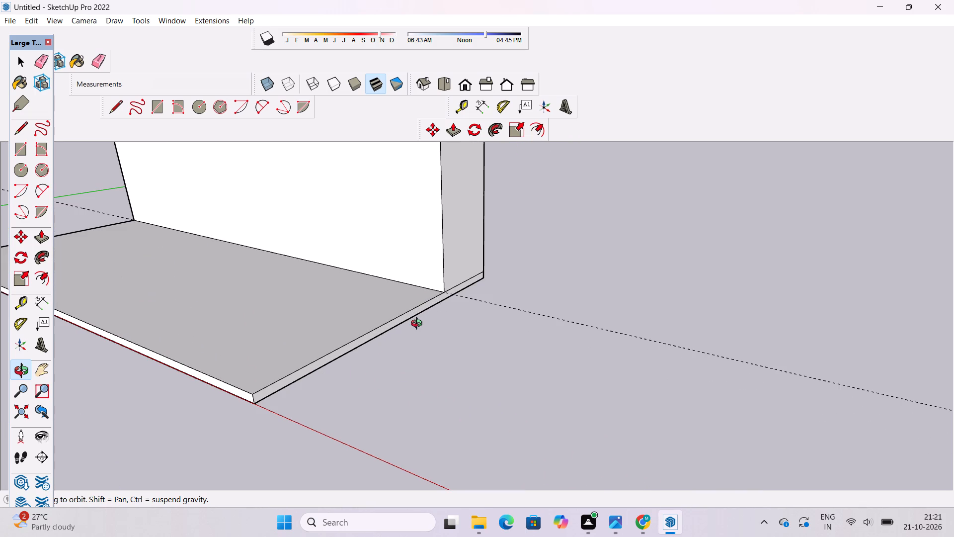
Extend the slab 12' along the red axis by push/pulling its end face farthest from the origin.
key(p)
scroll(419, 329, down, 3)
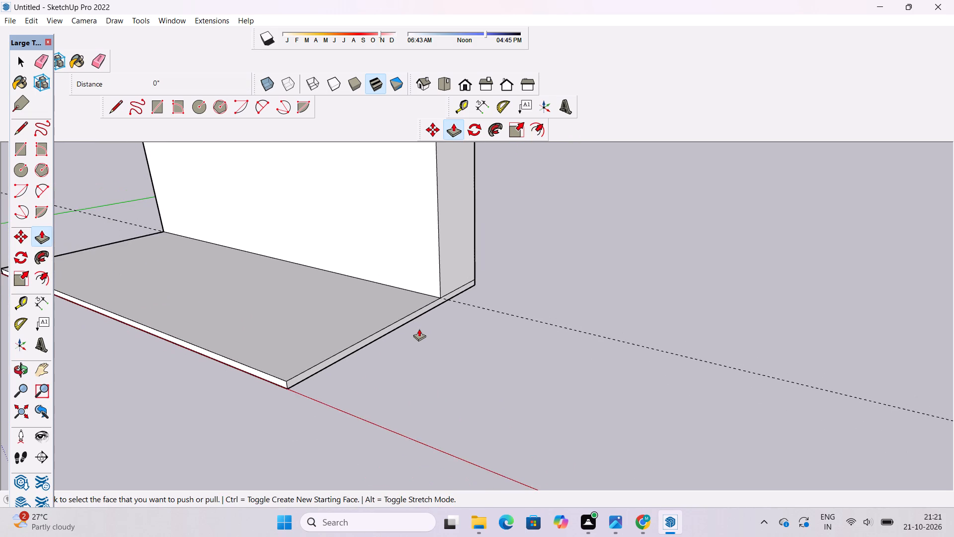
scroll(391, 329, up, 3)
scroll(391, 329, down, 3)
click(391, 329)
scroll(418, 327, down, 8)
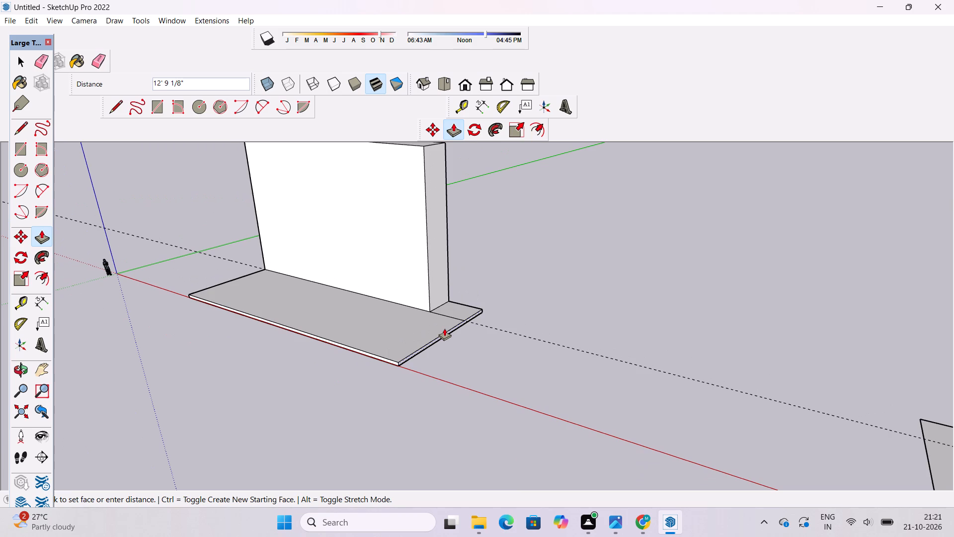
text(12')
key(Return)
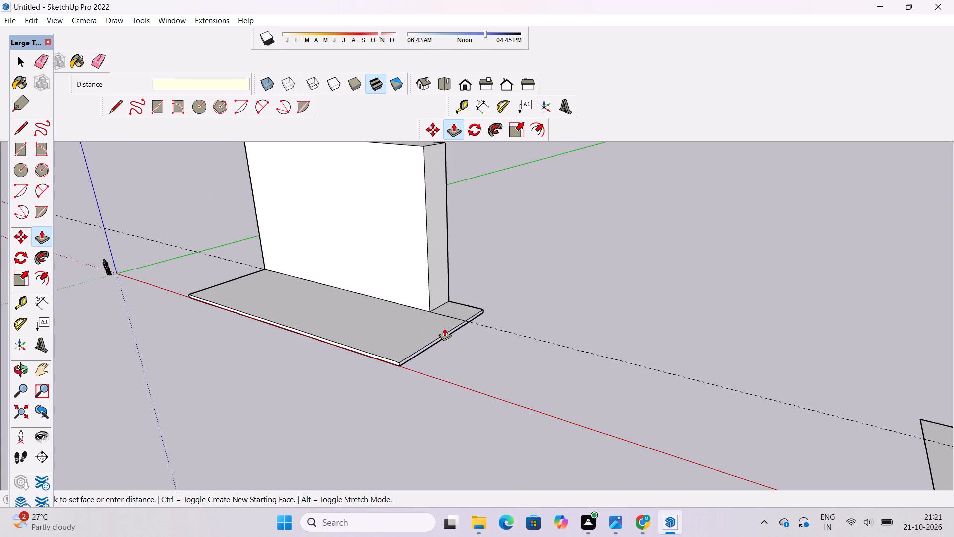
Extend the slab 12' toward the origin by push/pulling its end face nearest the origin.
key(o)
drag(401, 338, 530, 331)
scroll(533, 329, down, 3)
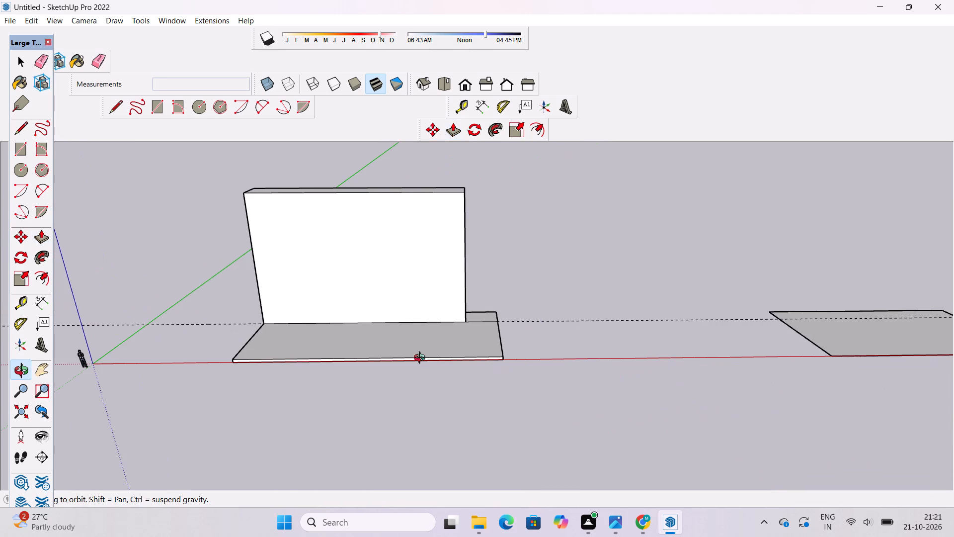
scroll(462, 272, down, 3)
drag(294, 304, 397, 307)
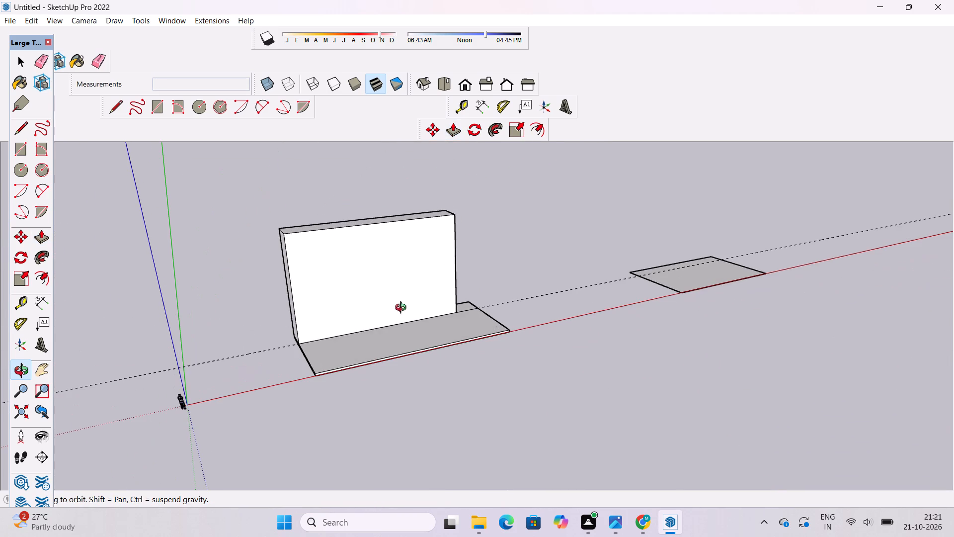
scroll(290, 355, up, 8)
drag(295, 370, 343, 331)
scroll(337, 339, up, 2)
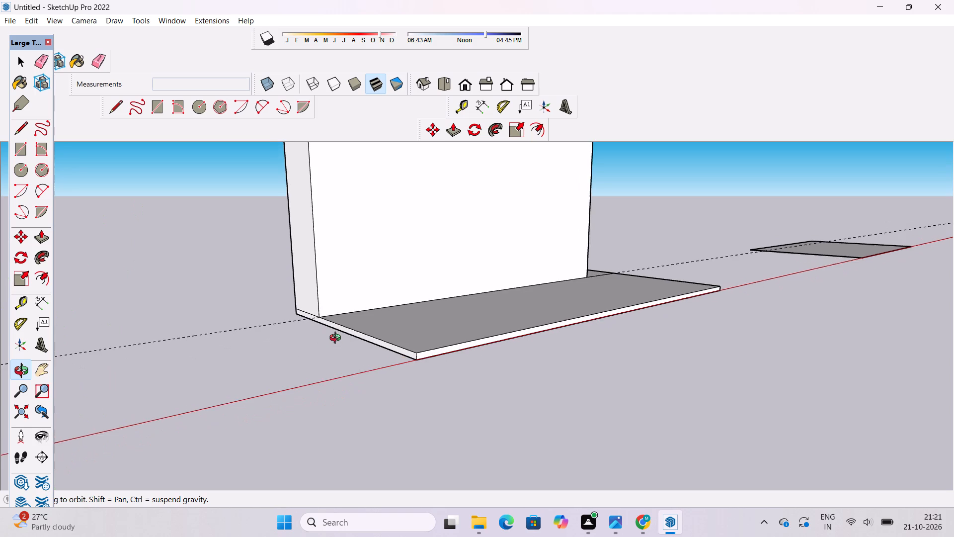
drag(337, 339, 320, 352)
click(45, 244)
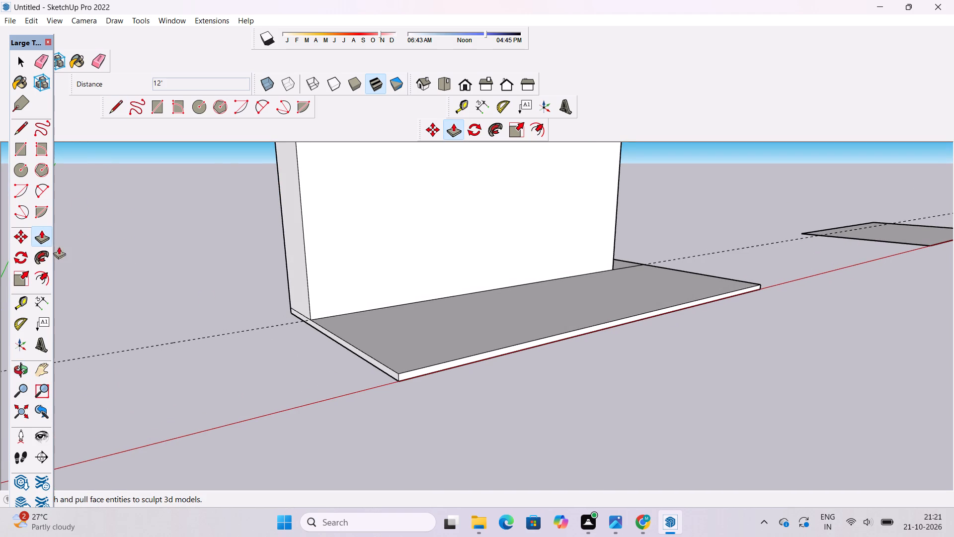
click(342, 342)
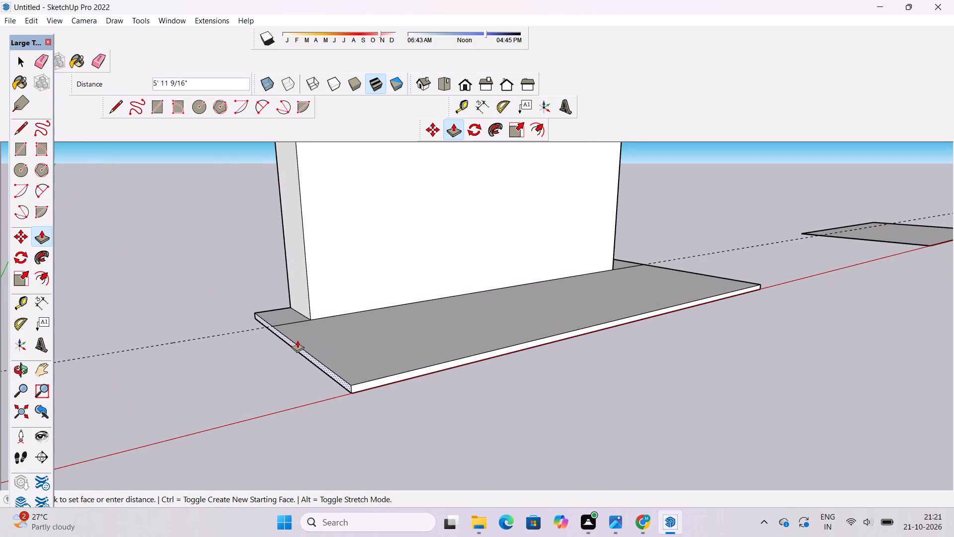
text(12)
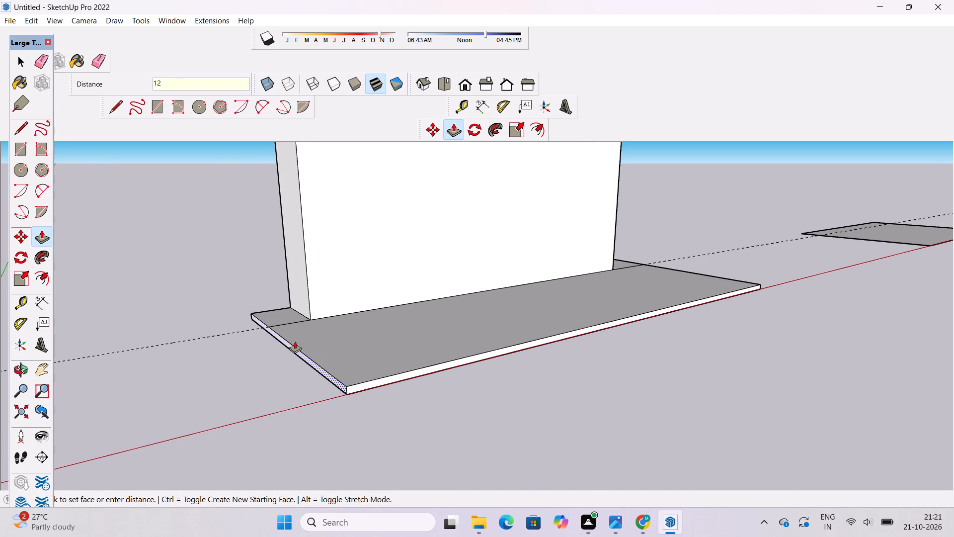
key(apostrophe)
key(Return)
Examine the slab and the base of the back block from the end nearest the origin.
scroll(293, 342, down, 3)
scroll(293, 342, up, 2)
scroll(293, 342, down, 4)
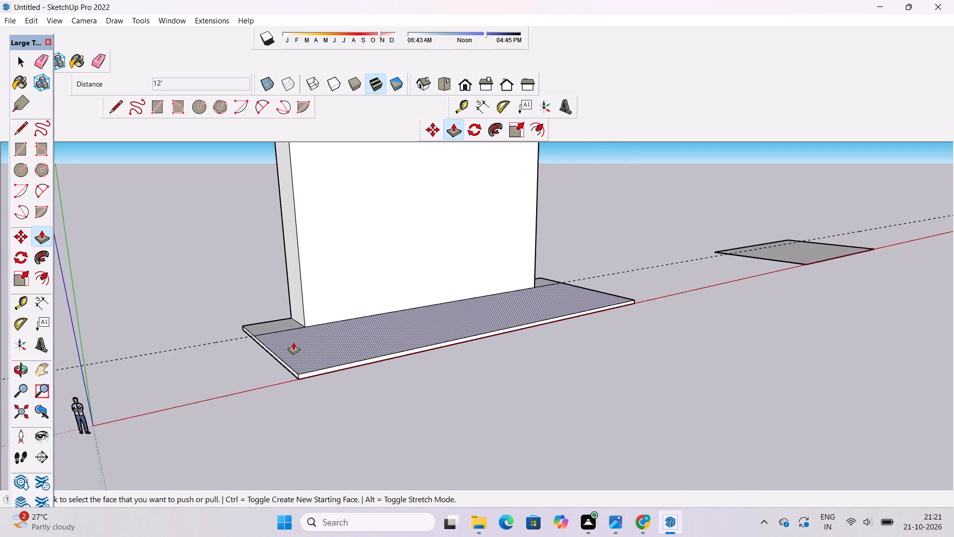
scroll(293, 342, up, 3)
scroll(293, 342, down, 3)
scroll(293, 342, up, 4)
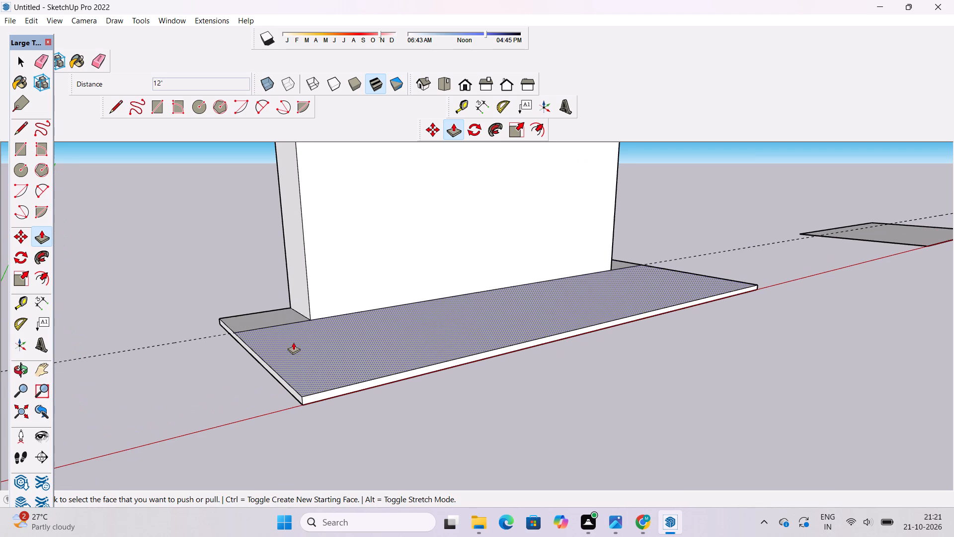
scroll(293, 342, down, 3)
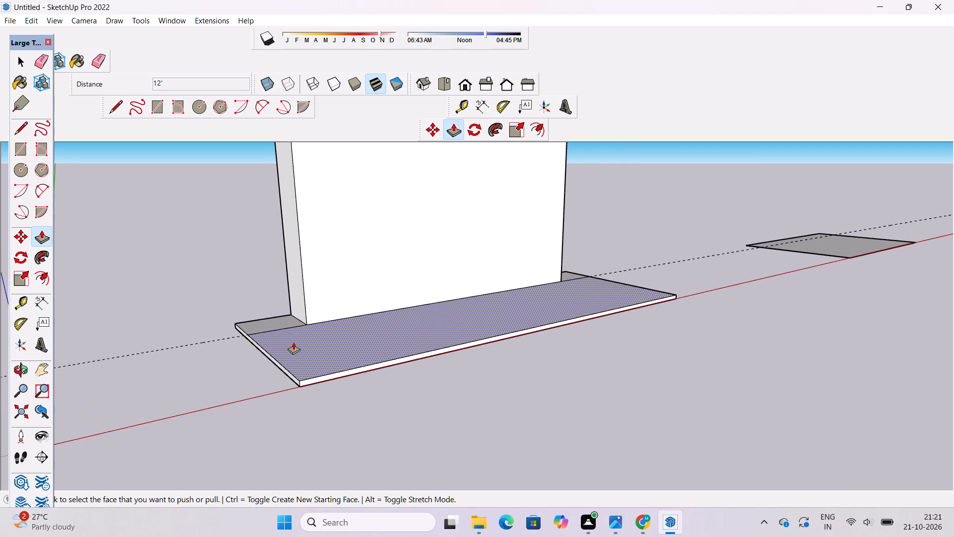
scroll(293, 342, up, 3)
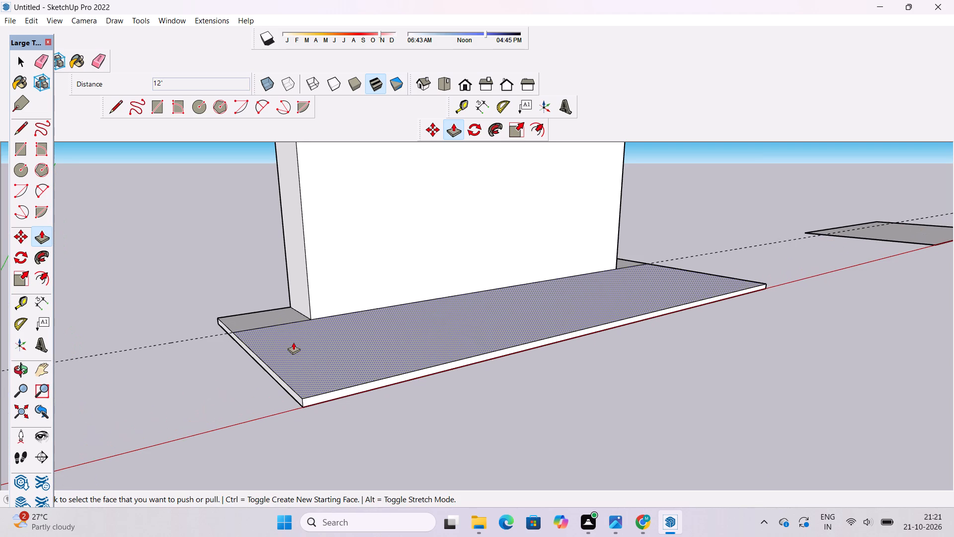
scroll(293, 342, down, 2)
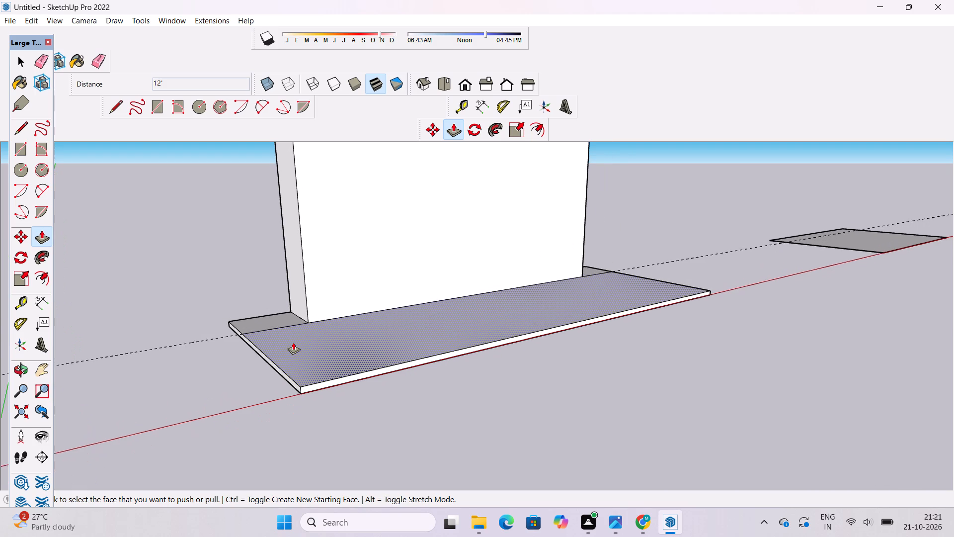
scroll(293, 342, down, 1)
scroll(293, 342, up, 2)
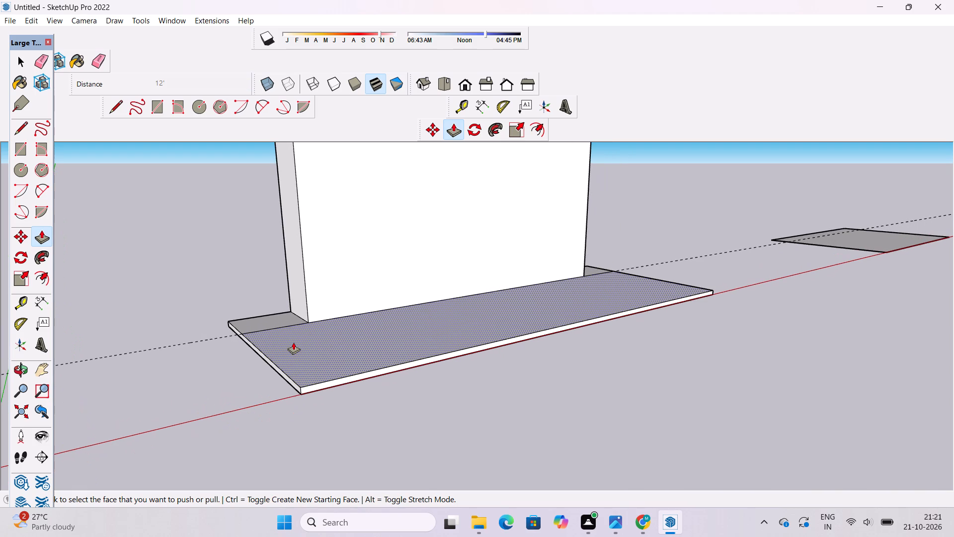
key(o)
click(297, 341)
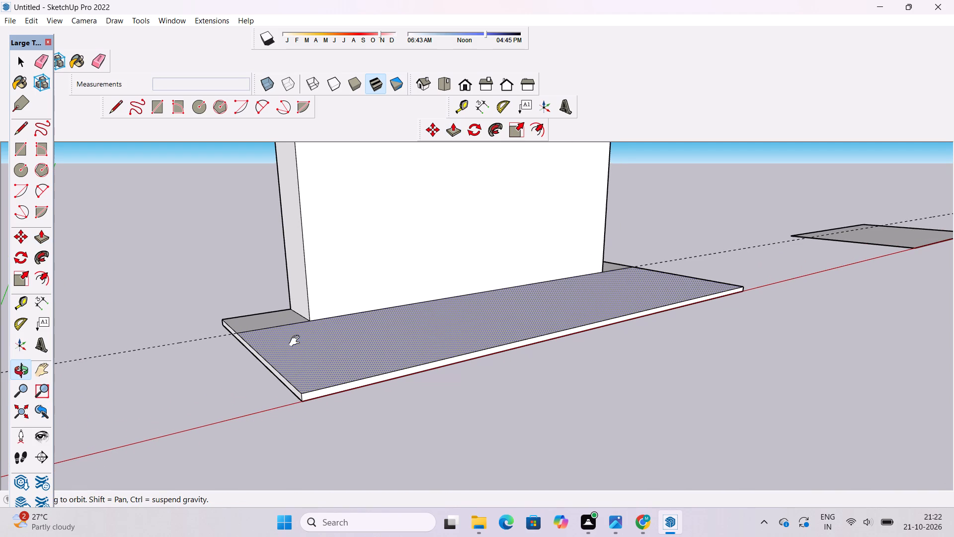
scroll(299, 341, down, 3)
drag(320, 324, 314, 337)
scroll(295, 339, up, 2)
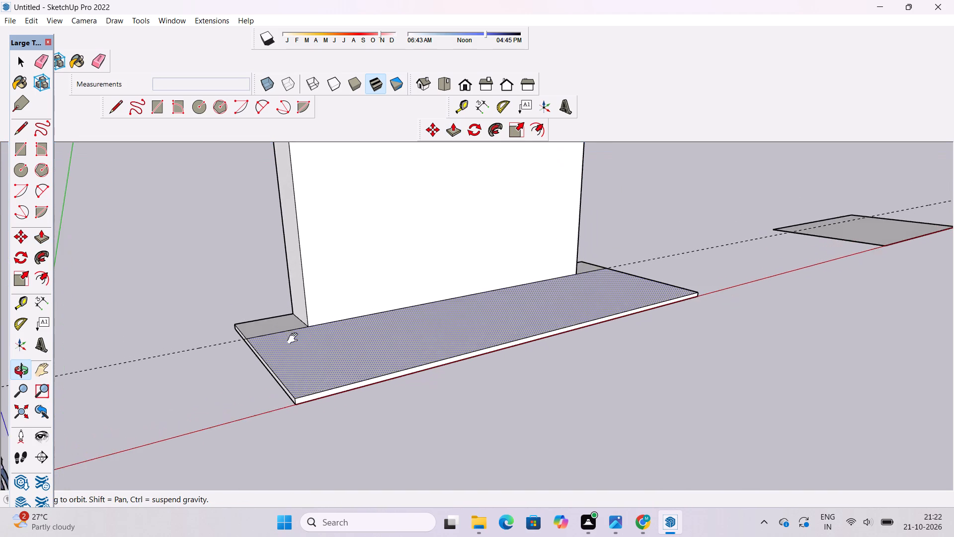
shift+drag(295, 335, 316, 310)
drag(316, 310, 311, 324)
shift+drag(311, 324, 350, 314)
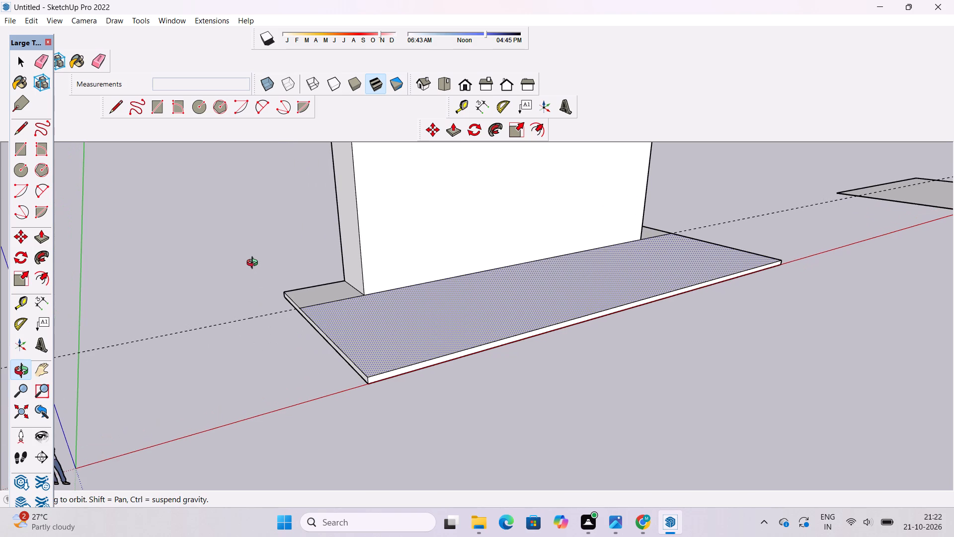
click(254, 264)
key(space)
key(space)
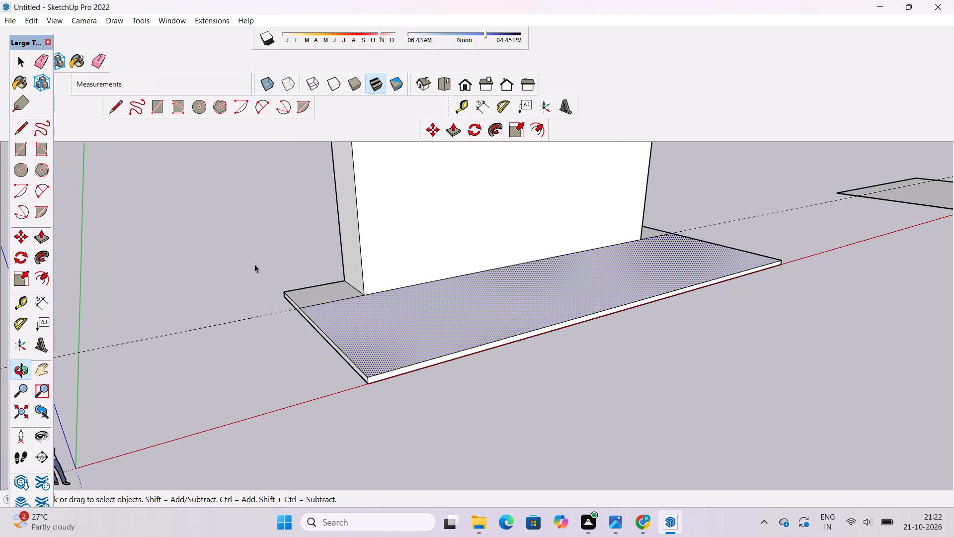
click(254, 264)
key(o)
shift+drag(288, 279, 312, 263)
drag(313, 262, 322, 281)
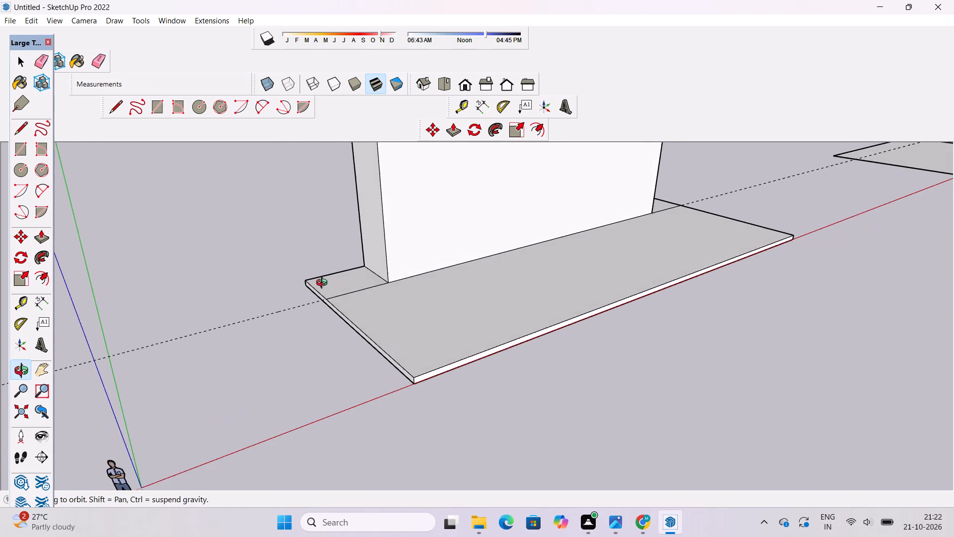
scroll(331, 285, down, 6)
shift+drag(339, 277, 300, 324)
drag(303, 326, 349, 268)
shift+drag(326, 313, 328, 296)
drag(328, 304, 327, 310)
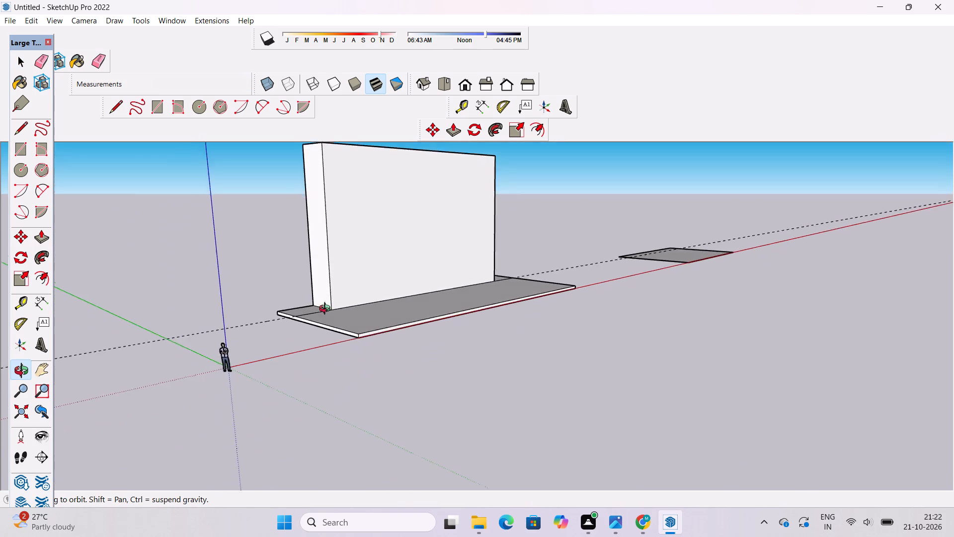
drag(327, 310, 317, 359)
shift+drag(315, 360, 382, 356)
shift+drag(341, 363, 314, 344)
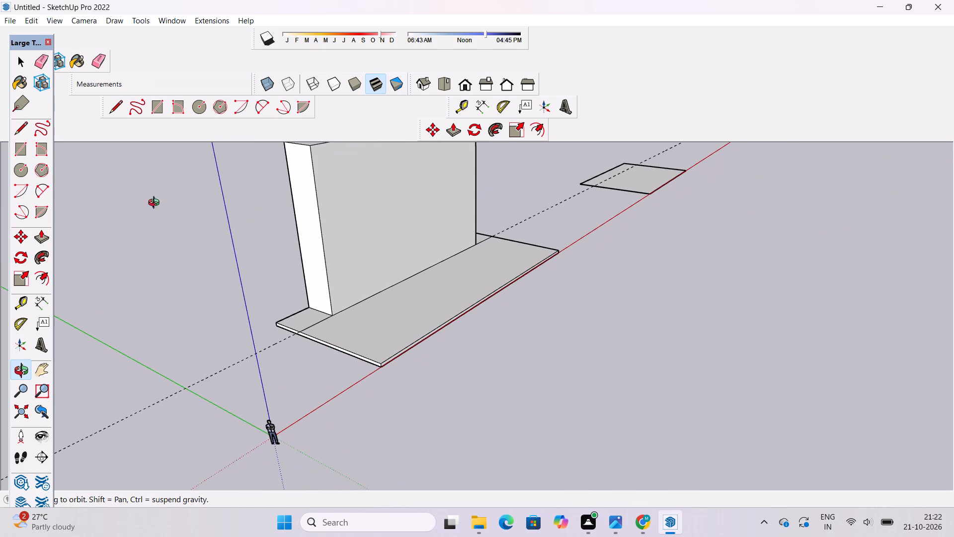
Push/pull the back block's end face nearest the origin outward 12', flush with the slab's end.
click(44, 241)
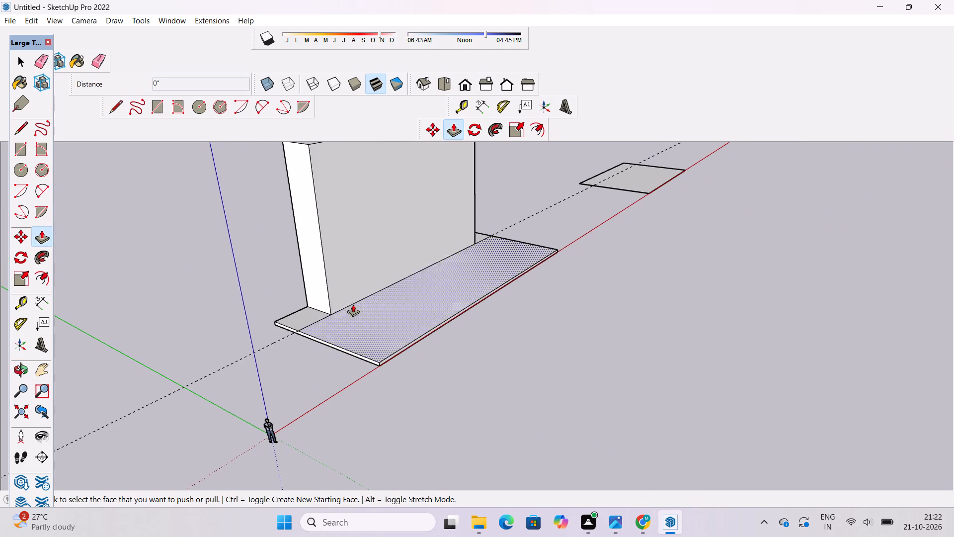
scroll(317, 305, up, 5)
click(323, 294)
scroll(319, 319, down, 4)
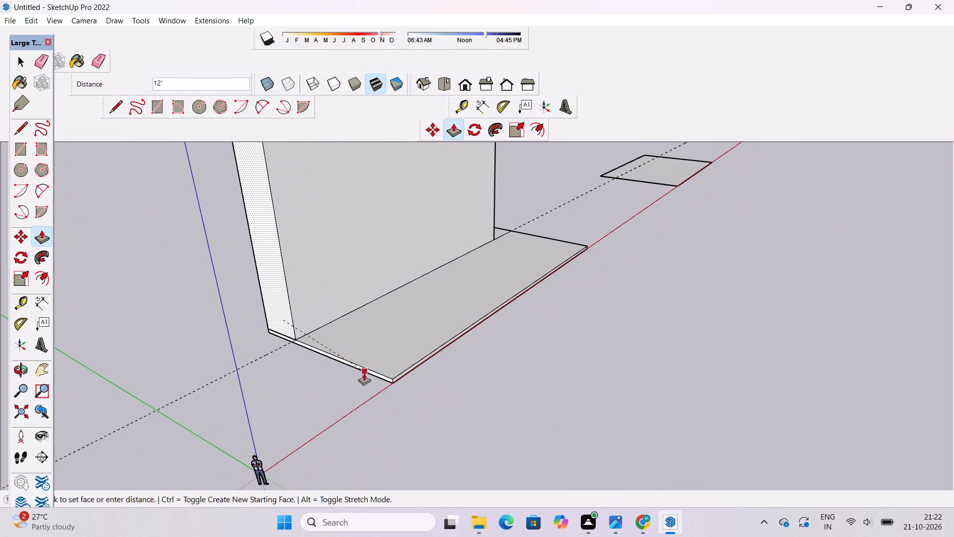
click(364, 373)
Push/pull the back block's end face farthest from the origin outward about 12', flush with the slab's end.
click(17, 368)
scroll(380, 393, down, 5)
drag(425, 431, 248, 355)
scroll(240, 355, down, 6)
drag(448, 397, 274, 399)
scroll(454, 282, up, 8)
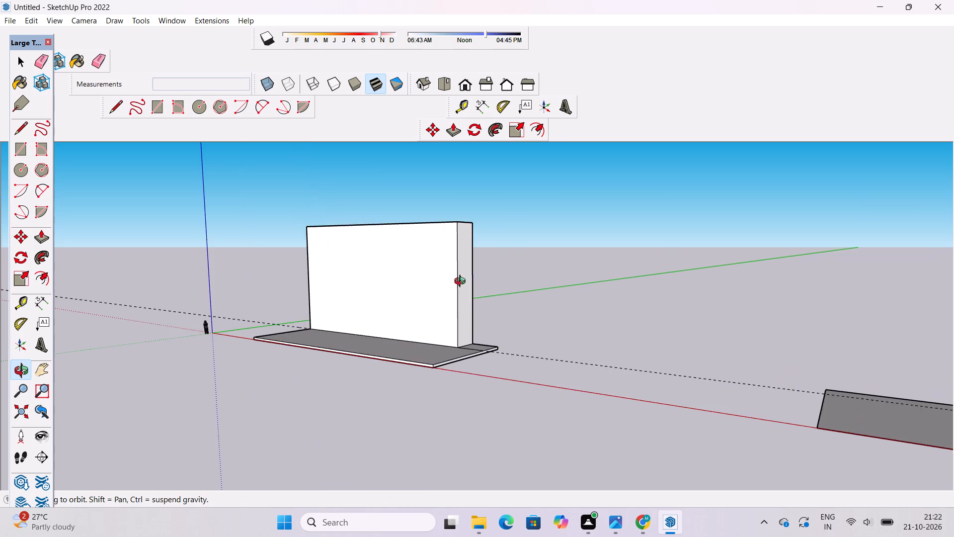
scroll(363, 266, down, 5)
drag(463, 278, 455, 319)
scroll(427, 300, up, 4)
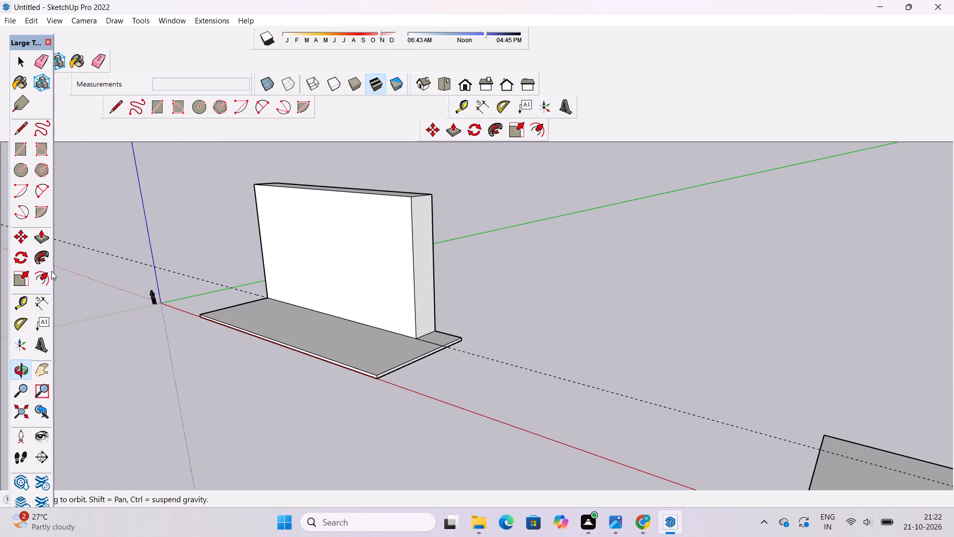
click(46, 241)
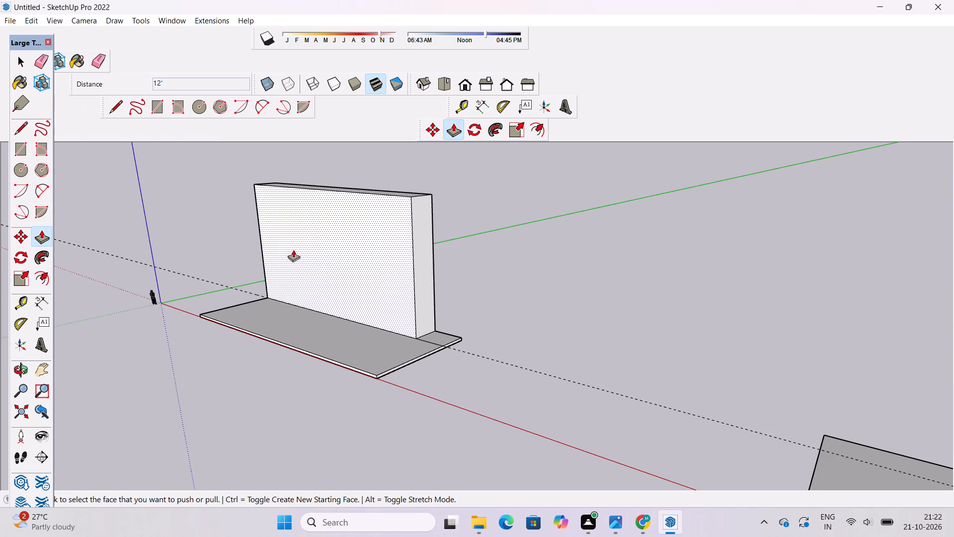
click(417, 307)
scroll(429, 331, down, 2)
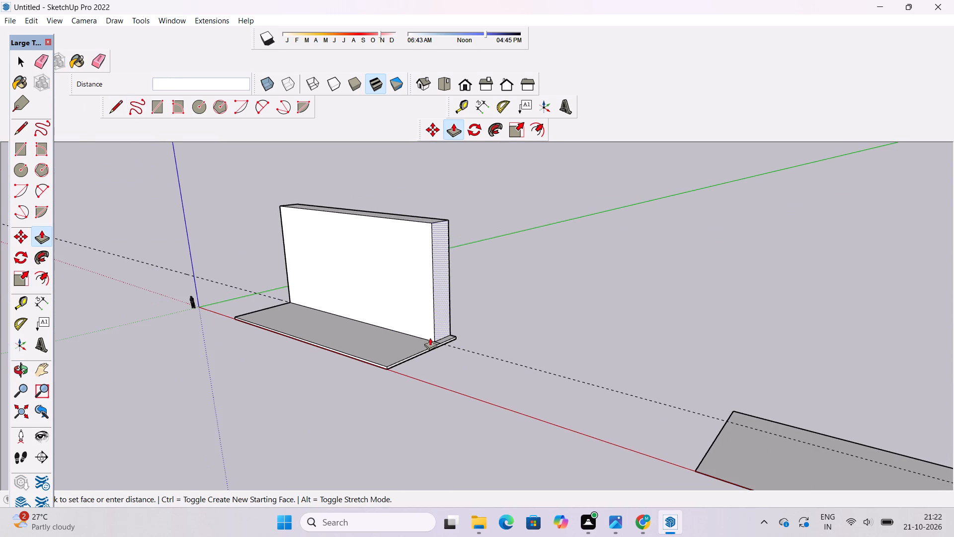
scroll(428, 356, up, 5)
click(428, 362)
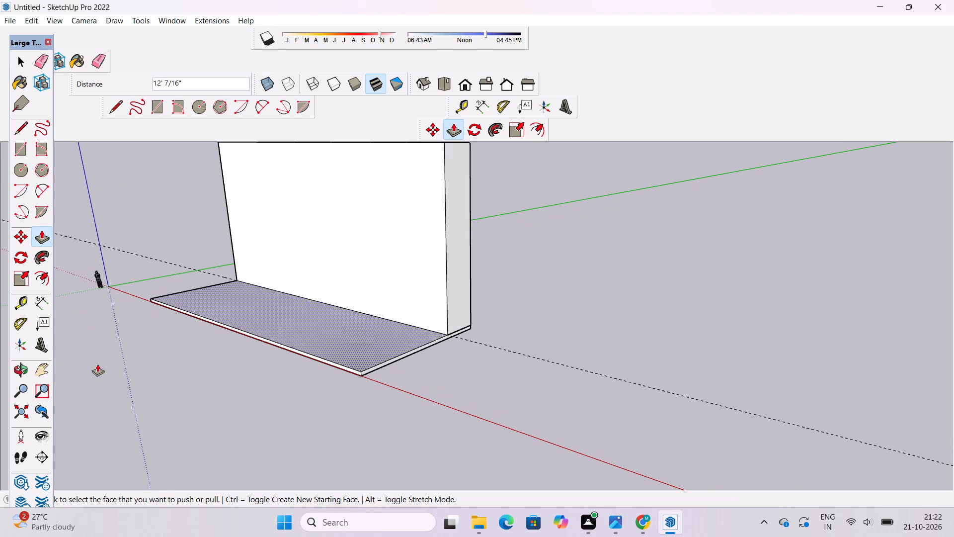
Examine the lengthened back block and slab from the front and from the end nearest the origin.
click(12, 369)
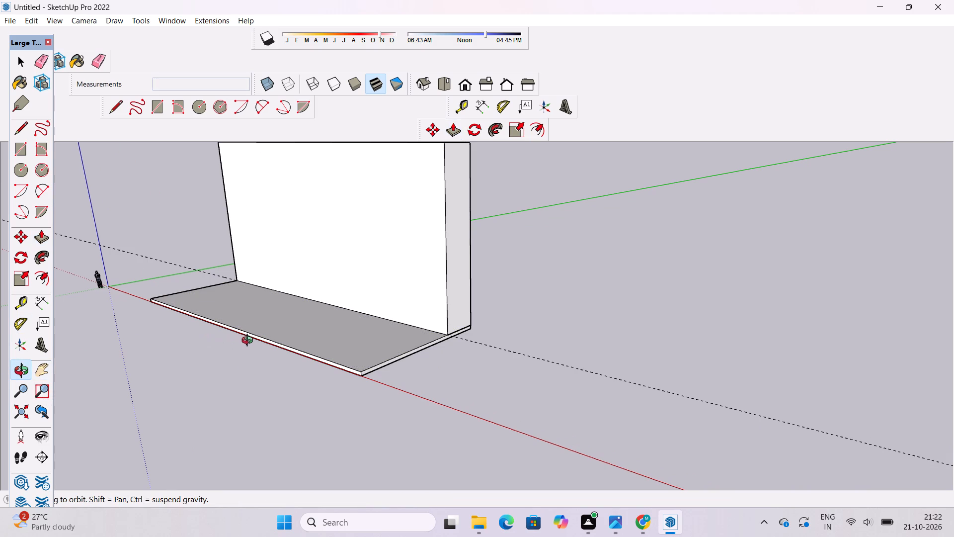
scroll(256, 344, up, 3)
scroll(264, 344, down, 3)
drag(286, 339, 312, 343)
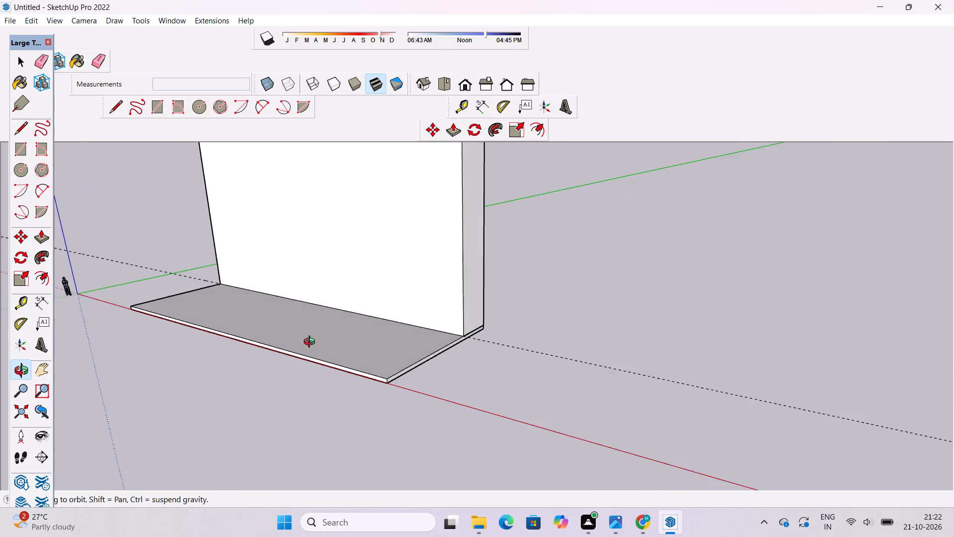
drag(312, 343, 394, 350)
shift+drag(369, 360, 379, 341)
drag(377, 348, 503, 368)
scroll(464, 357, down, 5)
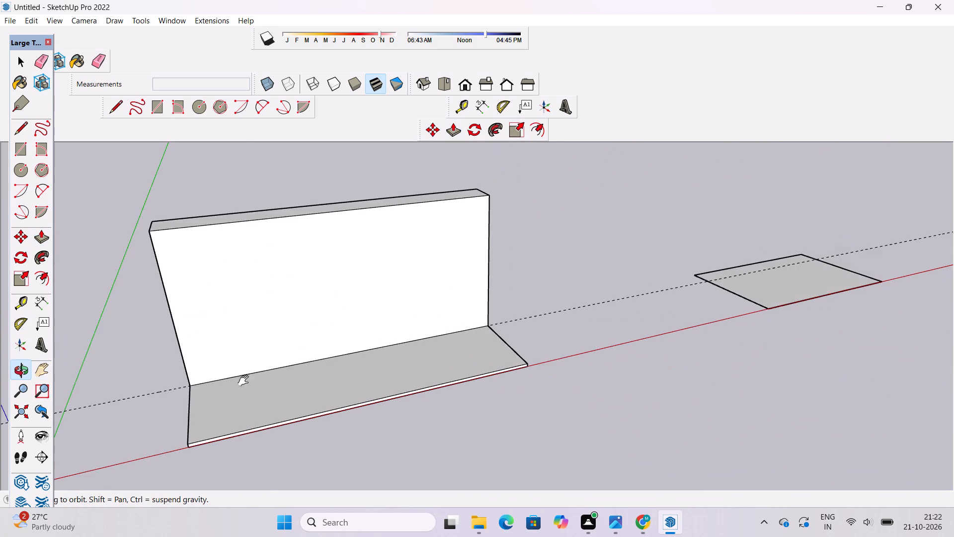
shift+drag(265, 380, 404, 360)
scroll(391, 371, up, 7)
drag(405, 362, 466, 346)
scroll(459, 357, up, 5)
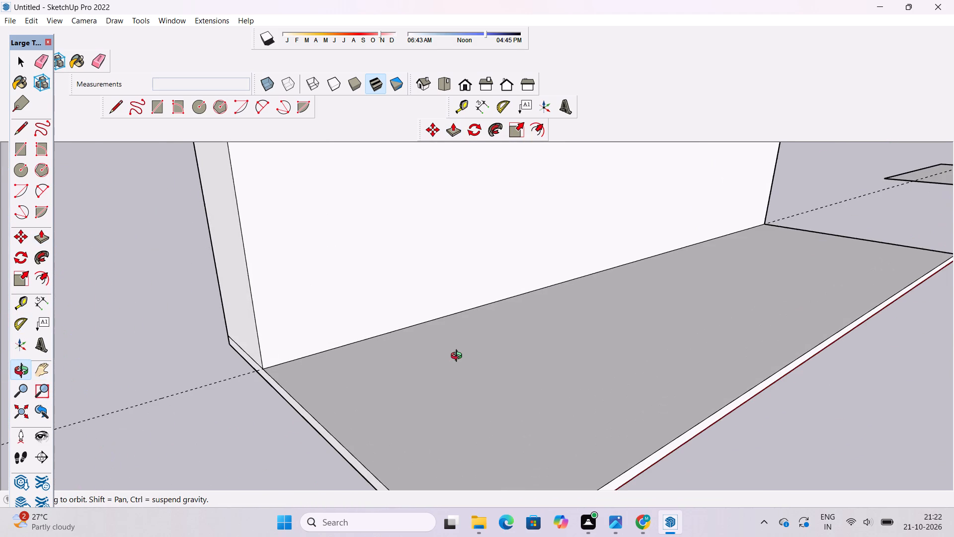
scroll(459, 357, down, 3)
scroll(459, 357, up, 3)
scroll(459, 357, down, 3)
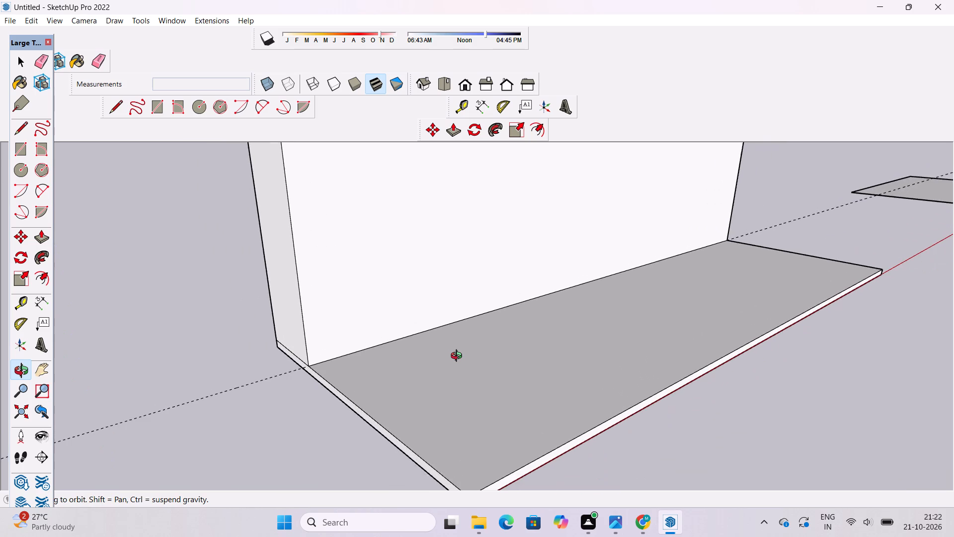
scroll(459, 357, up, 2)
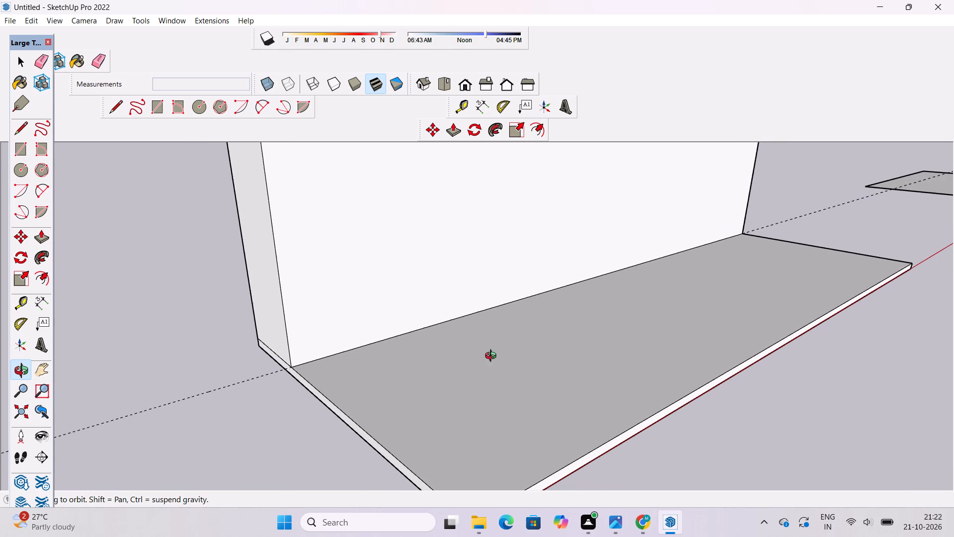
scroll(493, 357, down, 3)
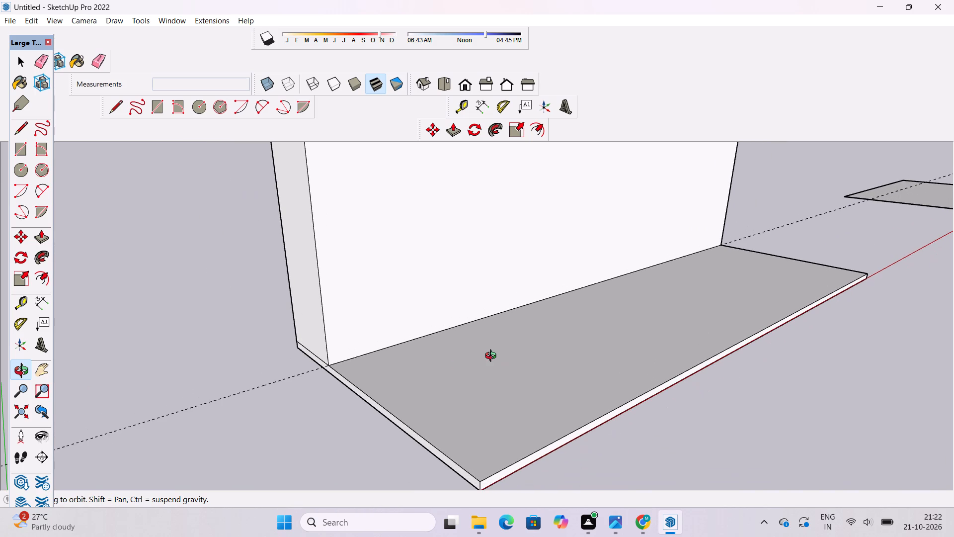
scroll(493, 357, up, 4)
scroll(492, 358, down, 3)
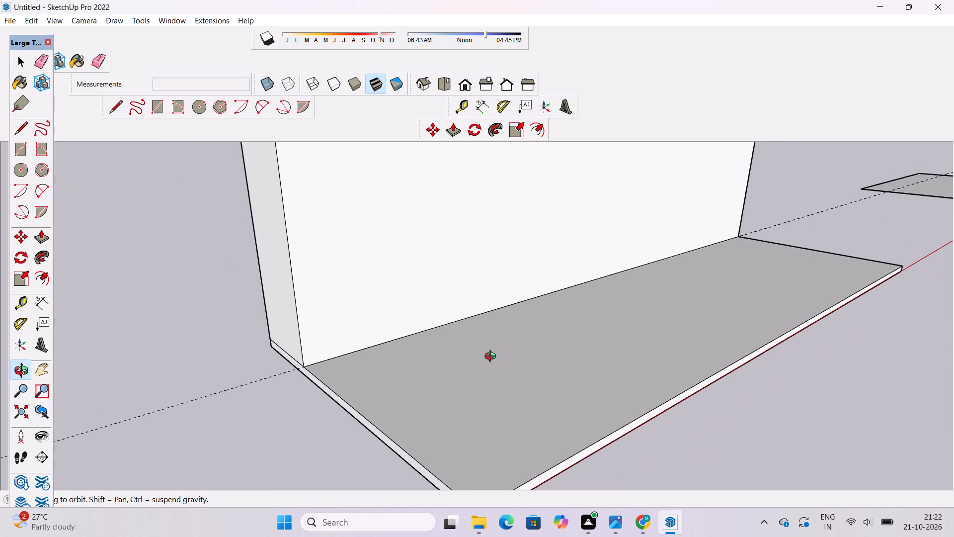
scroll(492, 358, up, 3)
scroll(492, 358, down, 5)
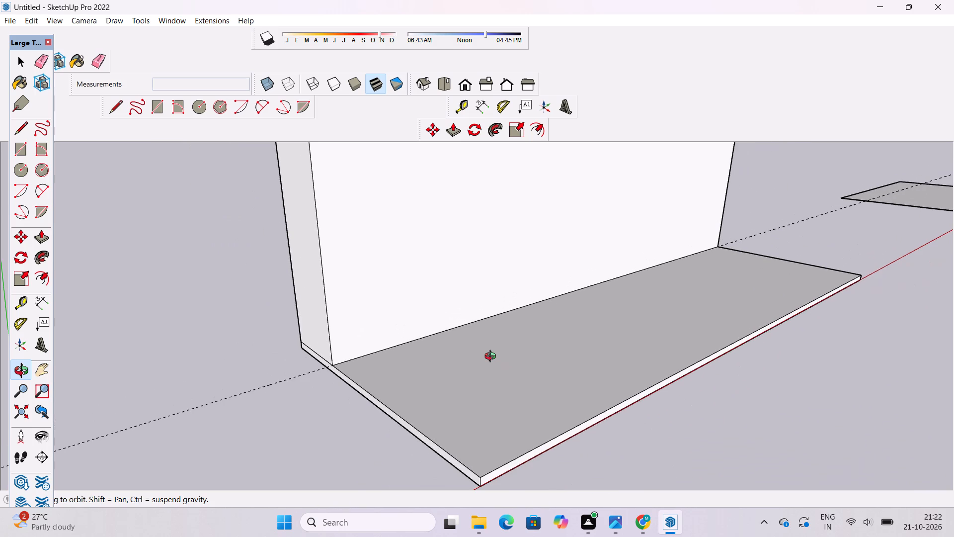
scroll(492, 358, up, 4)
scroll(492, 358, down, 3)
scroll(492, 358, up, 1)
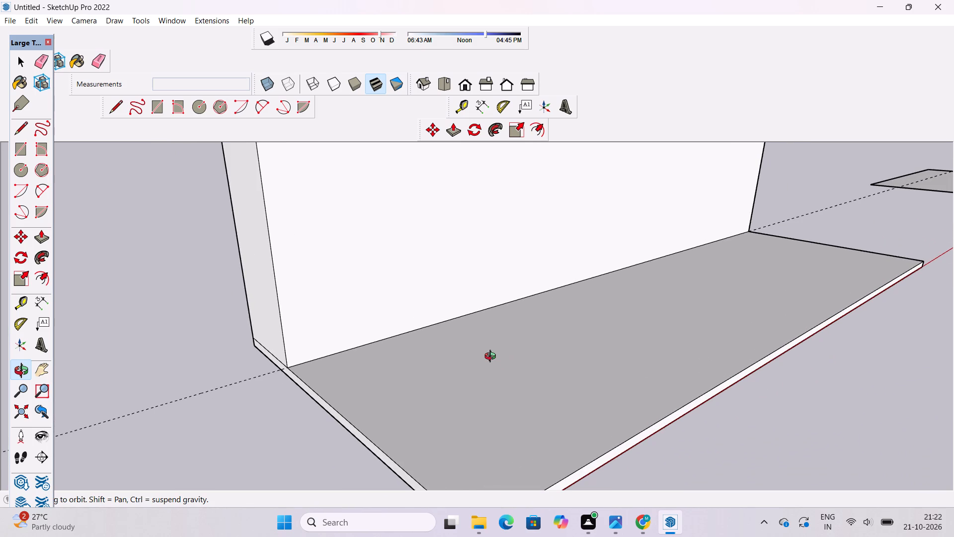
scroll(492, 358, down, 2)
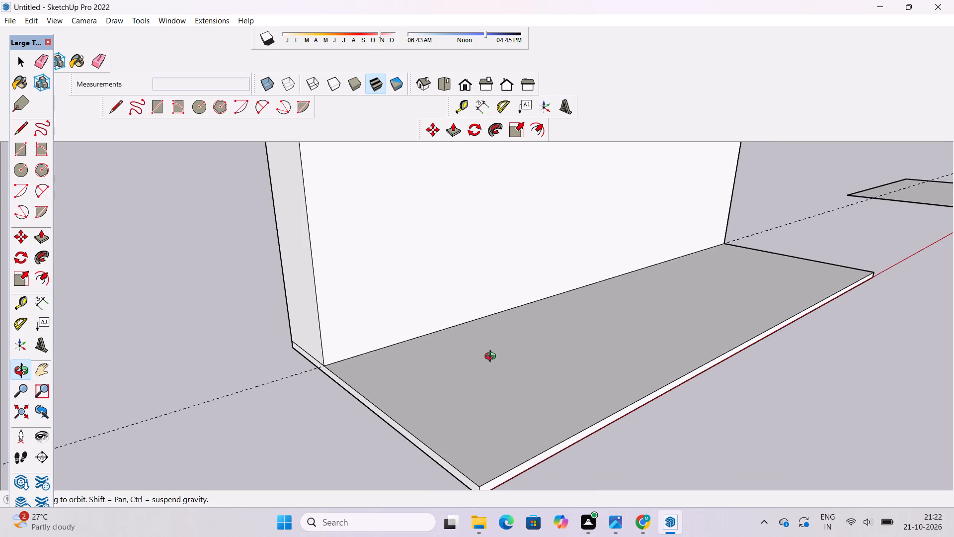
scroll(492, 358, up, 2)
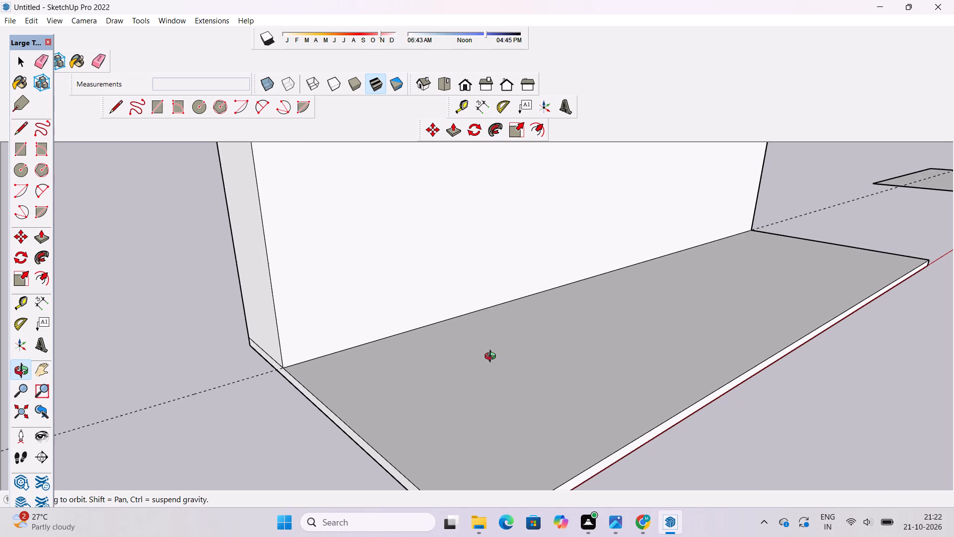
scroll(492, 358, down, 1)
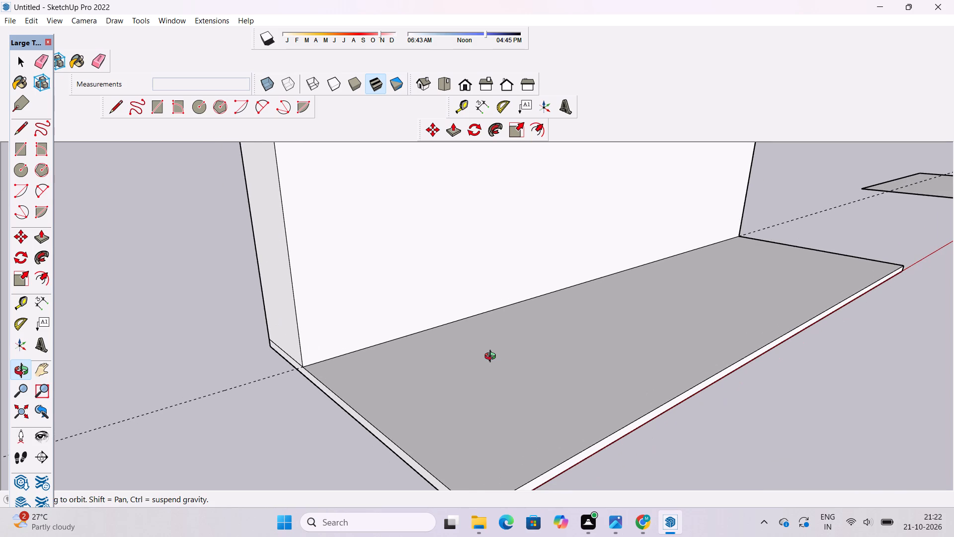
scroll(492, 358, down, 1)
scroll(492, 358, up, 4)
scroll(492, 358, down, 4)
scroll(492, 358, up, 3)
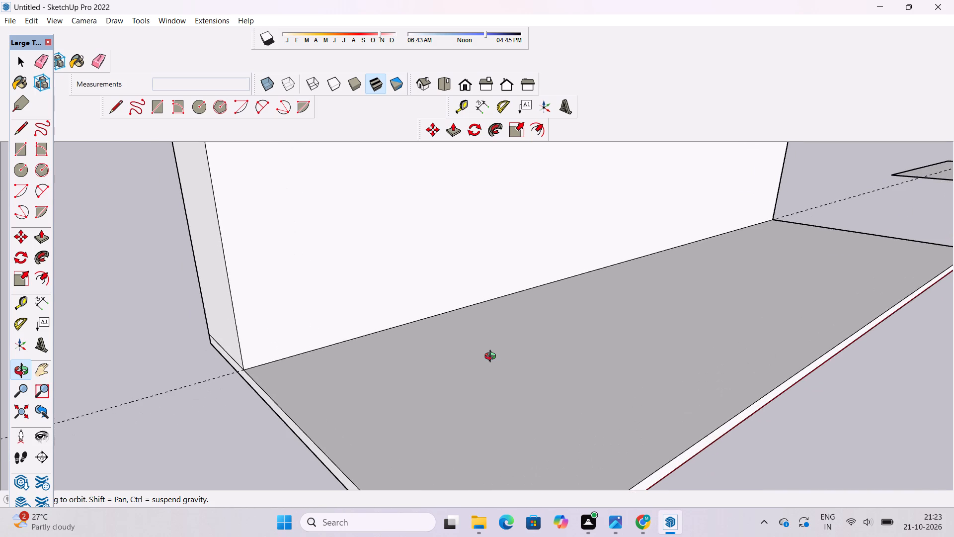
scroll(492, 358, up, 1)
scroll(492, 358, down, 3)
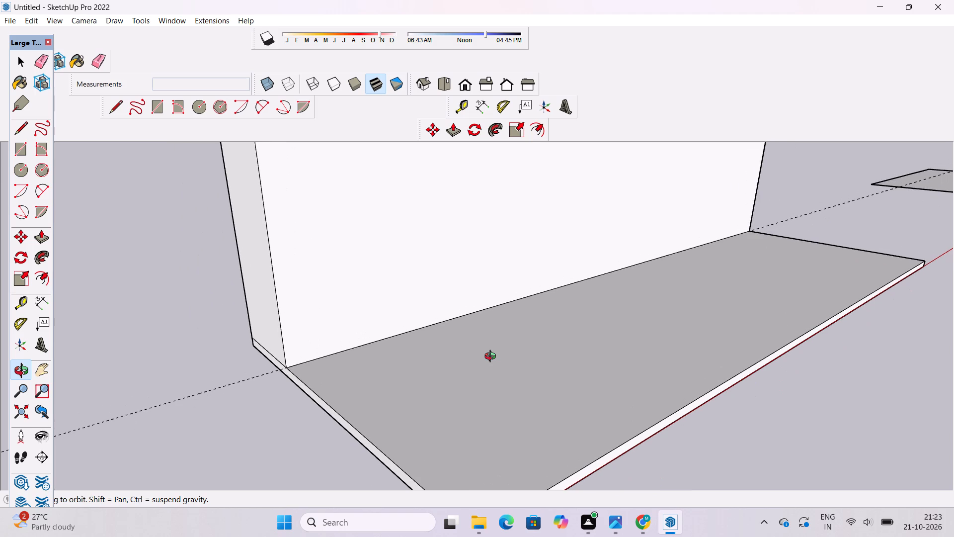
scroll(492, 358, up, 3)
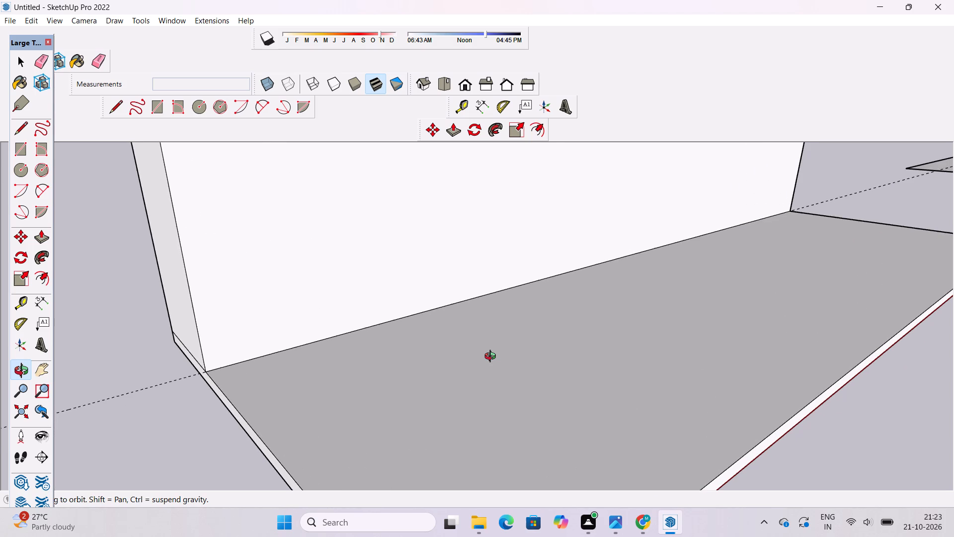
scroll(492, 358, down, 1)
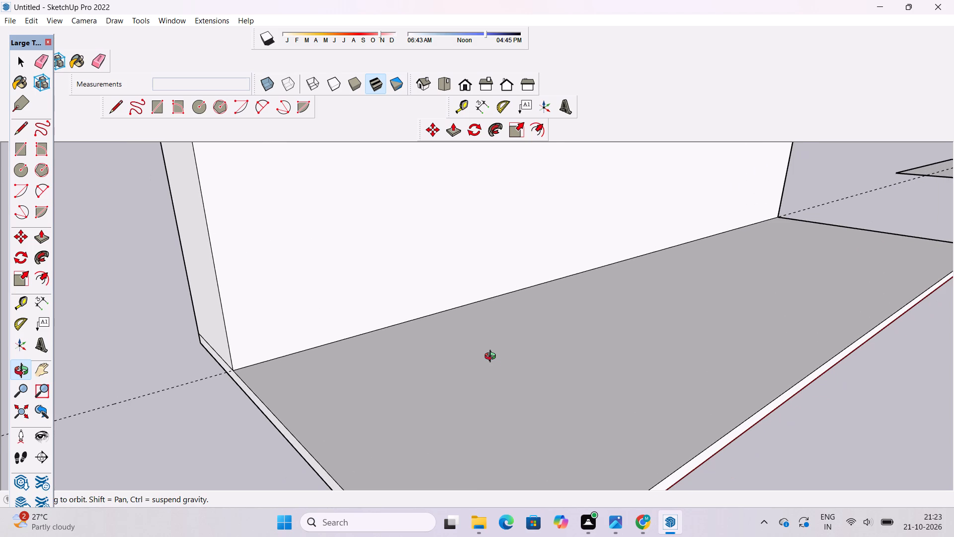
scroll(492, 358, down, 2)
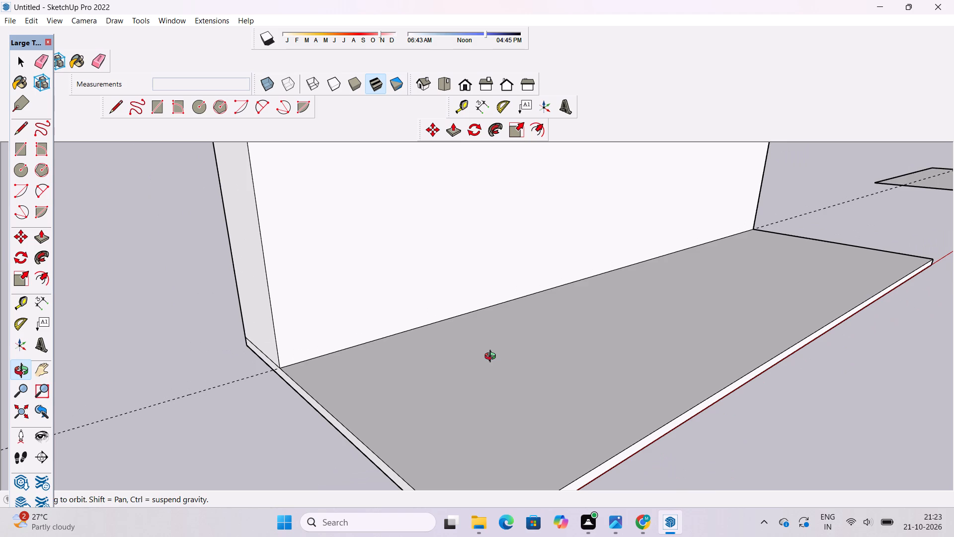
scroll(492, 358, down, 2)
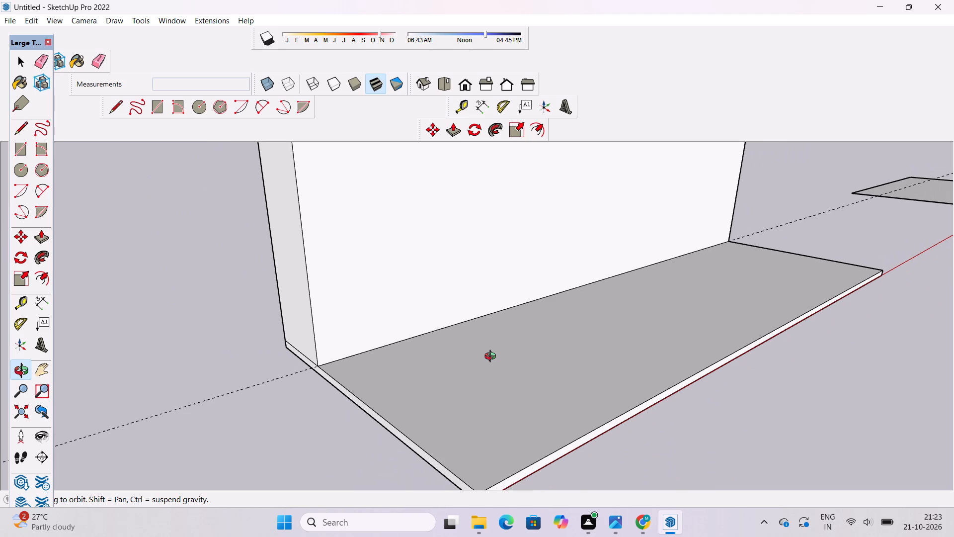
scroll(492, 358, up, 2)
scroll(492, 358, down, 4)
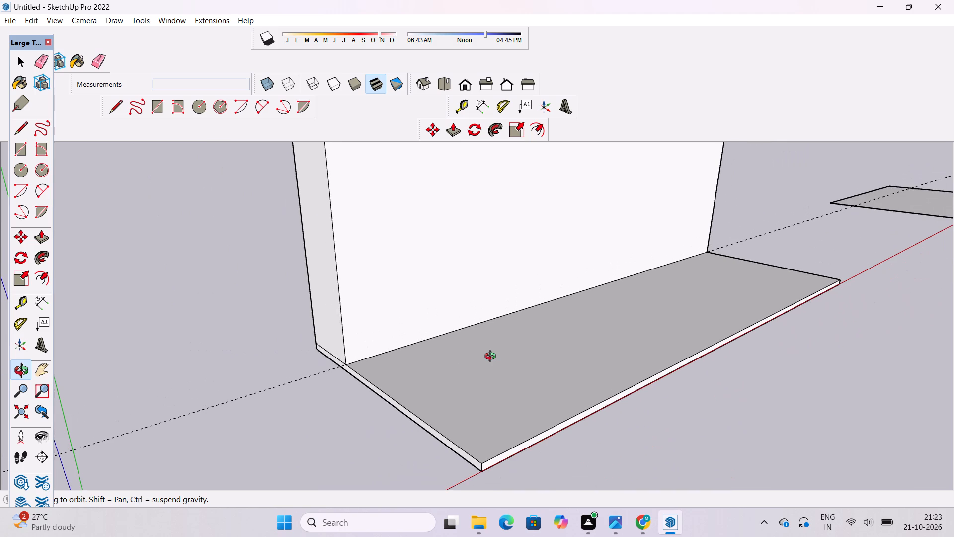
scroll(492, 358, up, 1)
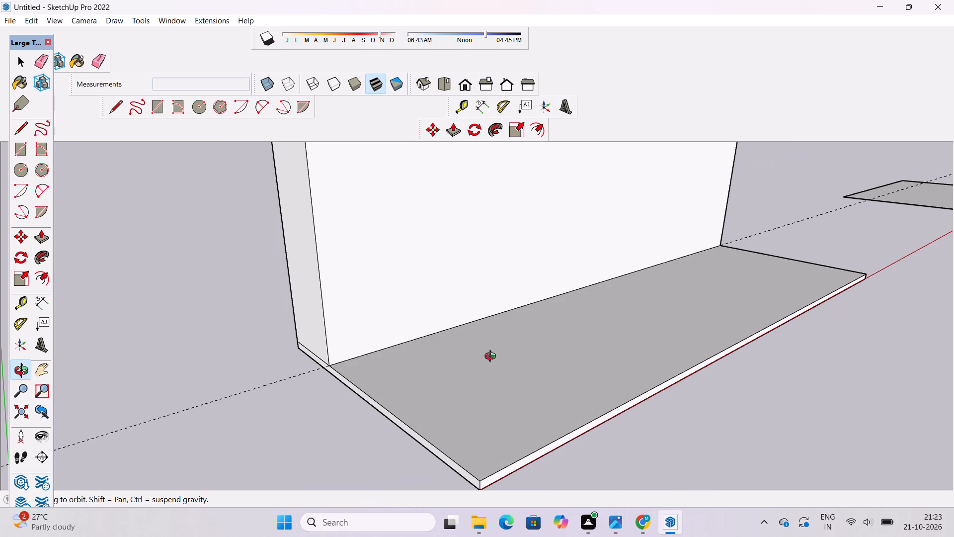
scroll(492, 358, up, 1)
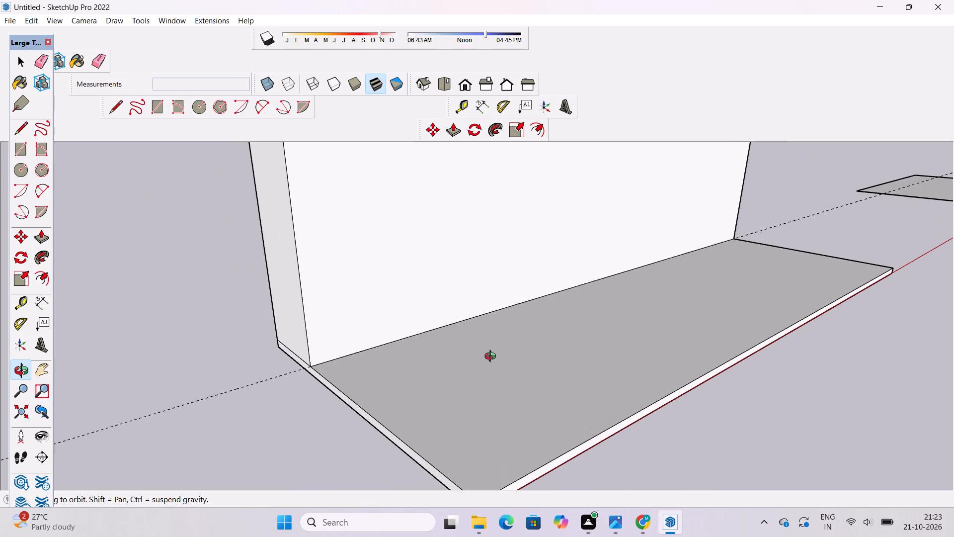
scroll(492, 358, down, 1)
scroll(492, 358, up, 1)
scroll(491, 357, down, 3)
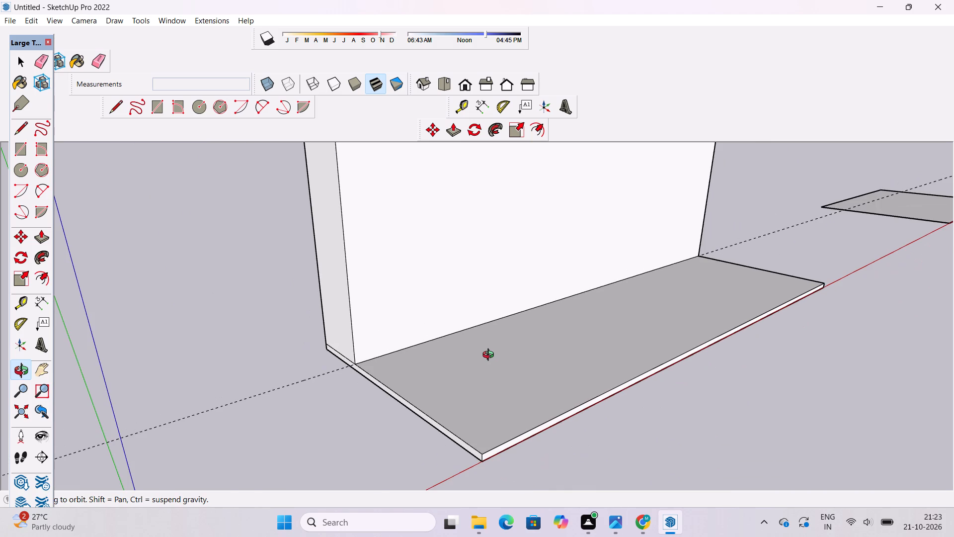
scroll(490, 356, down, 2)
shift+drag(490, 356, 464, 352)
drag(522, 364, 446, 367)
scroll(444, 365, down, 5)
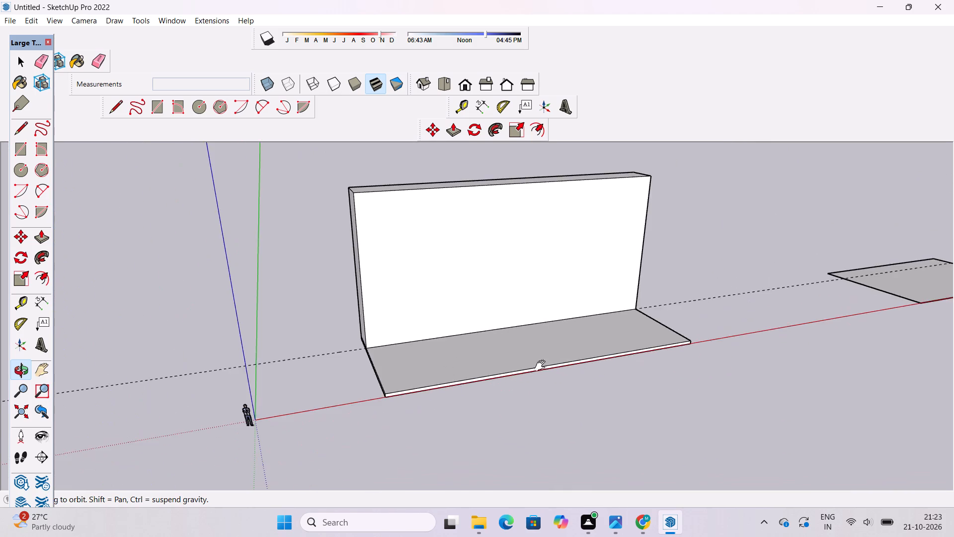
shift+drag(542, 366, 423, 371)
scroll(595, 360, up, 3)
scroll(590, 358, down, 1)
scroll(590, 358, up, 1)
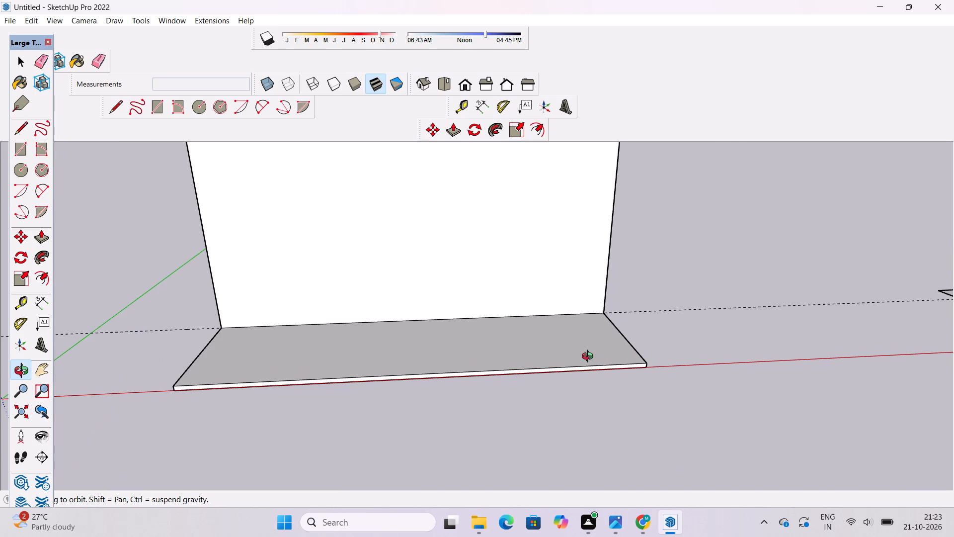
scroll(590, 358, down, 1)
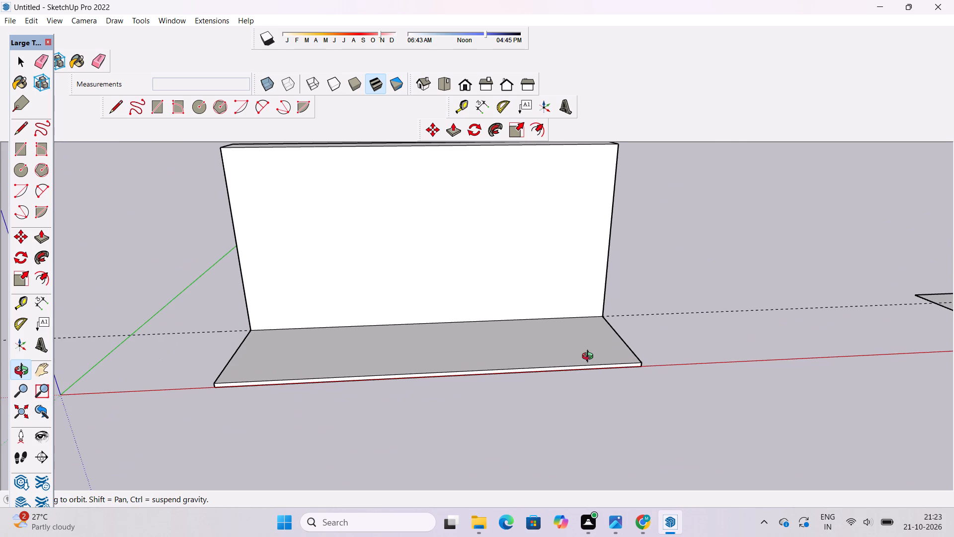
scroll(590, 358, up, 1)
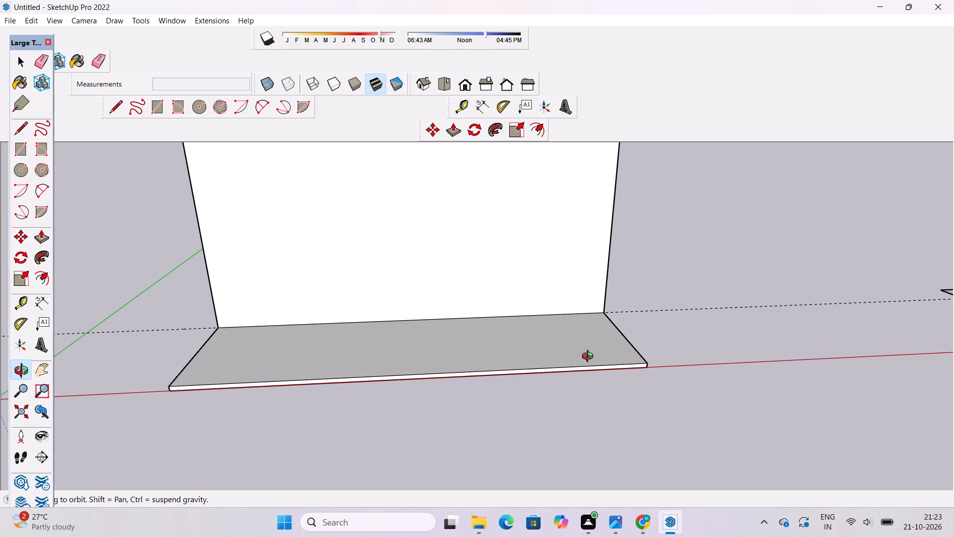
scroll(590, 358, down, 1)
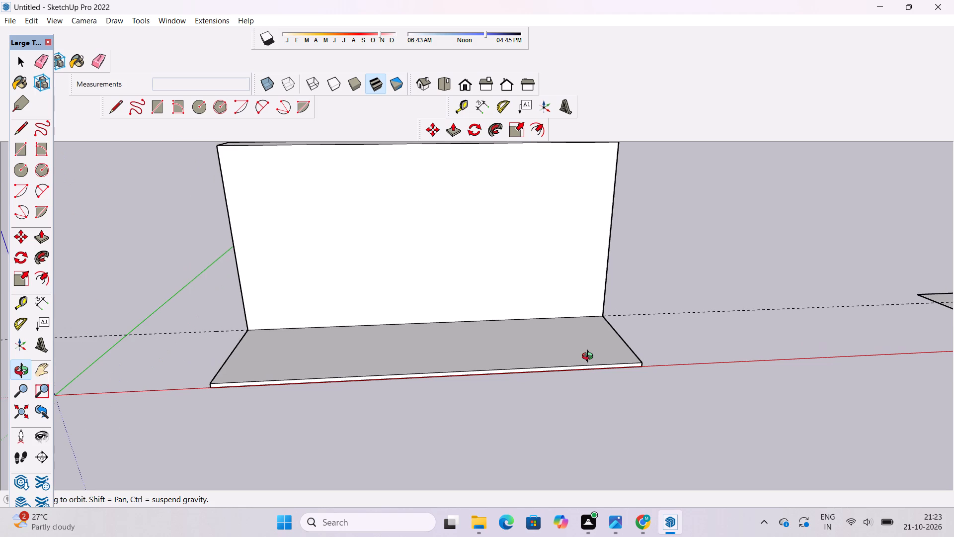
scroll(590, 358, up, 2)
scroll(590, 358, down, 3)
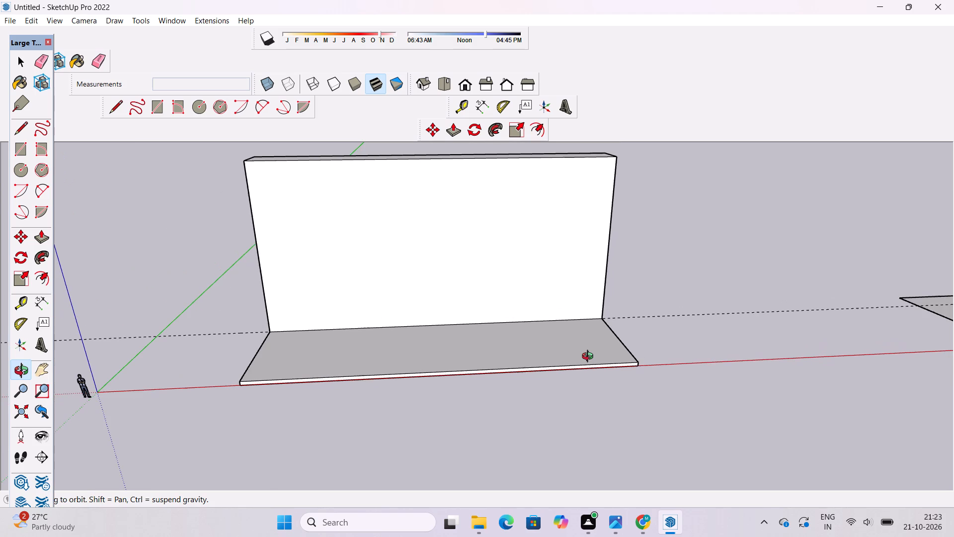
Examine the back block and slab from the front and from the end nearest the origin.
scroll(590, 358, up, 1)
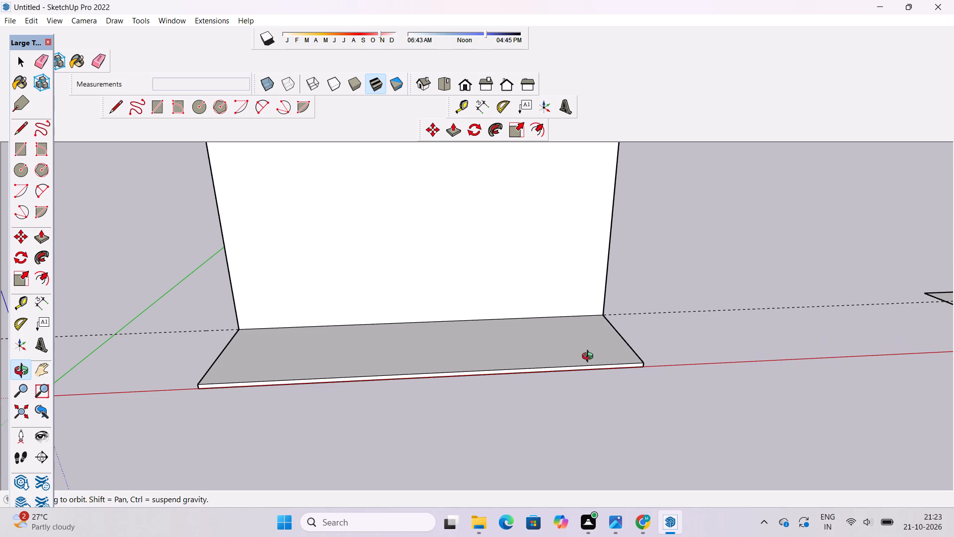
scroll(590, 358, down, 1)
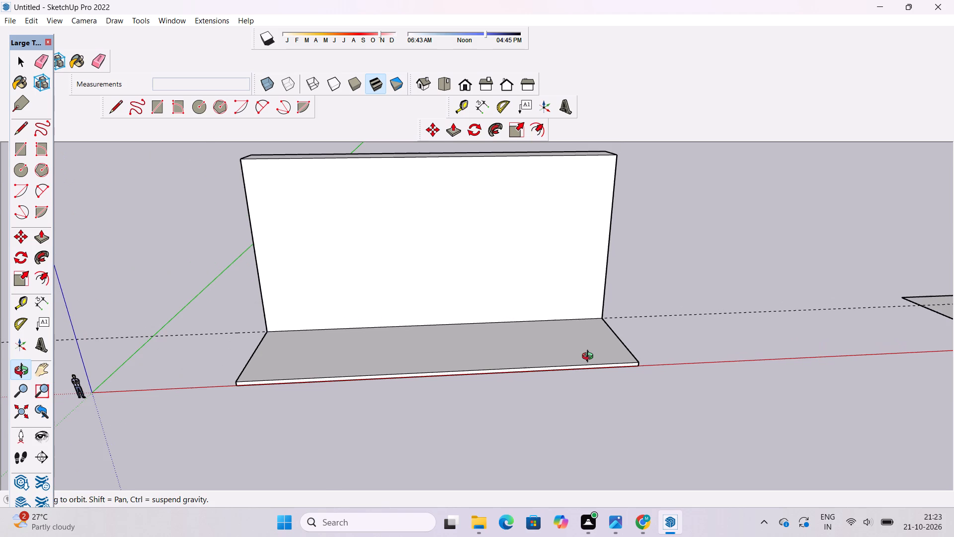
scroll(590, 358, up, 3)
scroll(590, 358, down, 2)
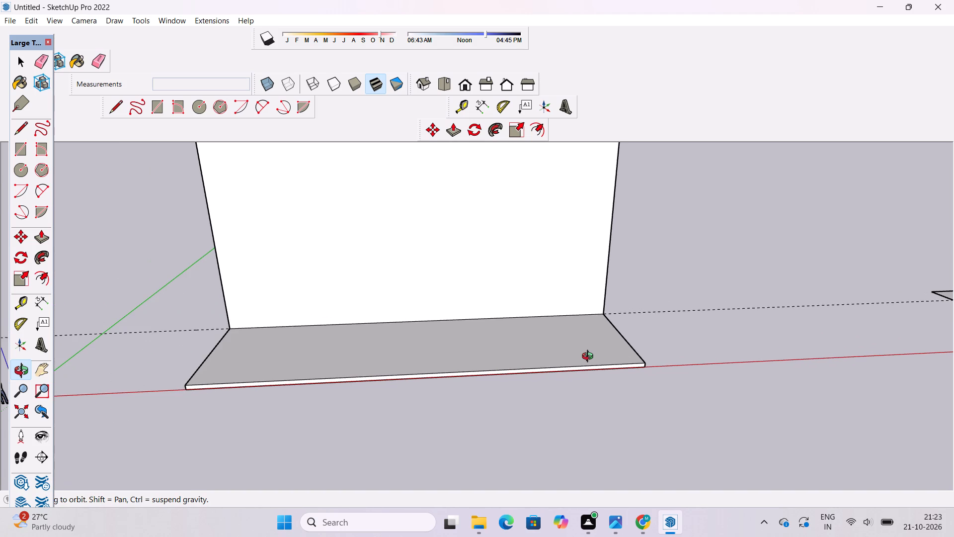
scroll(591, 355, down, 4)
shift+drag(688, 310, 666, 321)
shift+drag(474, 357, 537, 368)
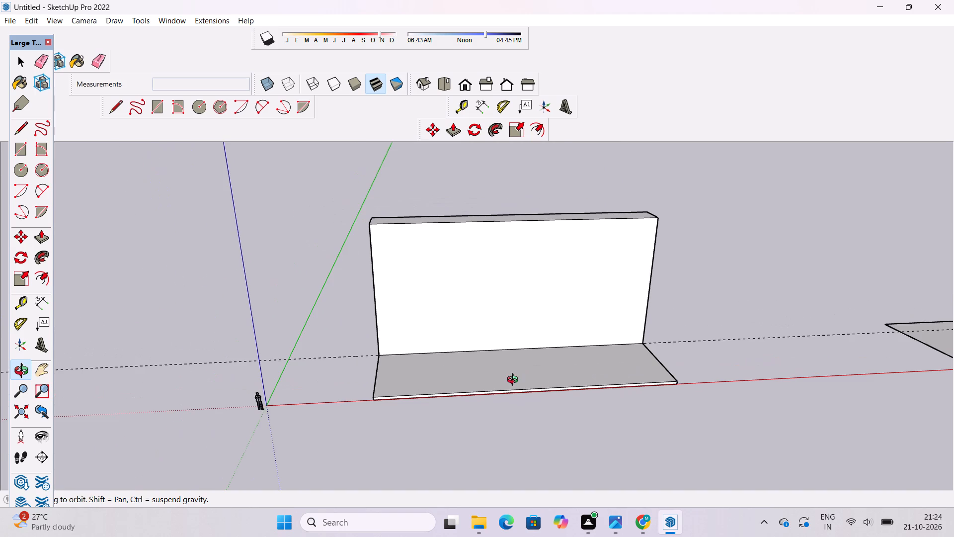
scroll(497, 374, down, 2)
shift+click(497, 373)
shift+drag(495, 374, 494, 358)
scroll(494, 346, up, 3)
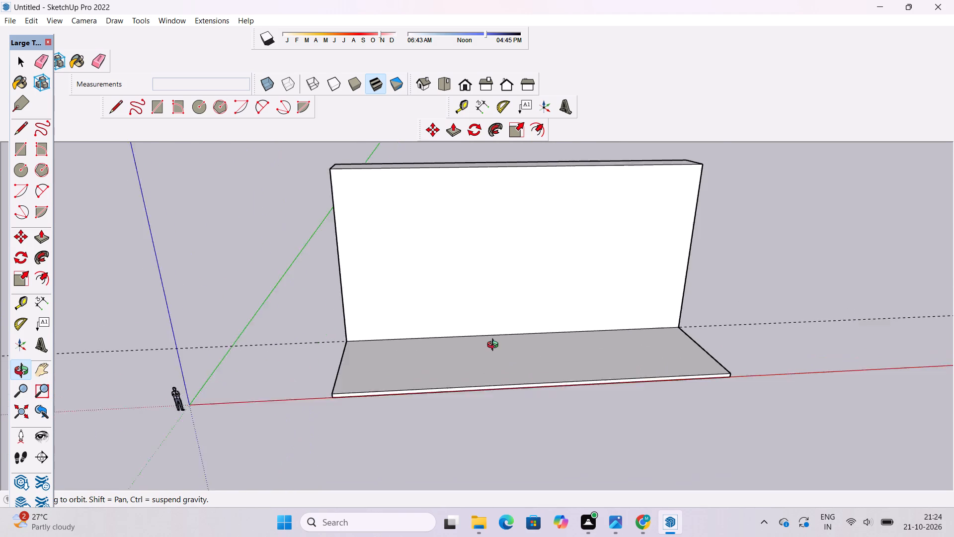
scroll(495, 346, up, 2)
shift+drag(496, 346, 496, 358)
drag(496, 360, 495, 351)
shift+drag(493, 351, 484, 357)
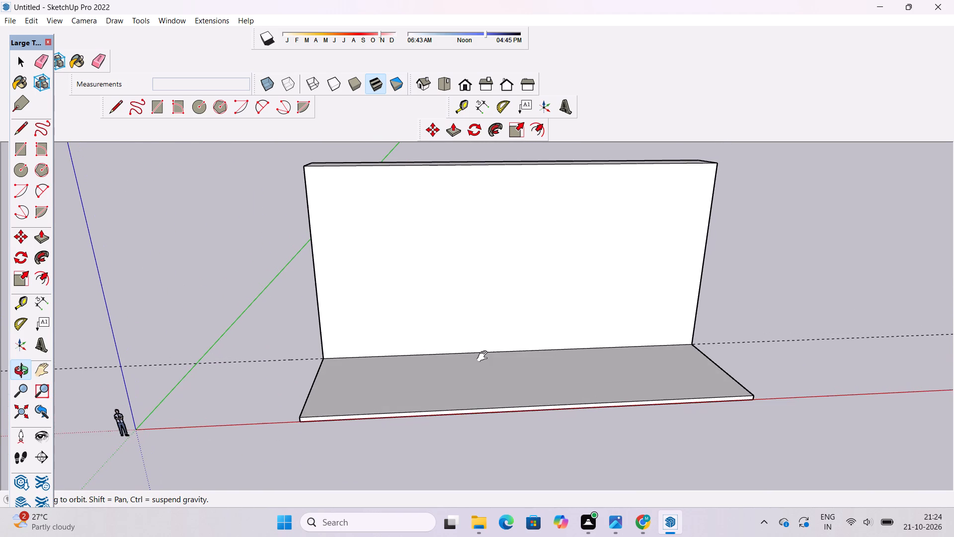
scroll(485, 357, down, 4)
shift+drag(510, 351, 476, 364)
drag(476, 363, 477, 339)
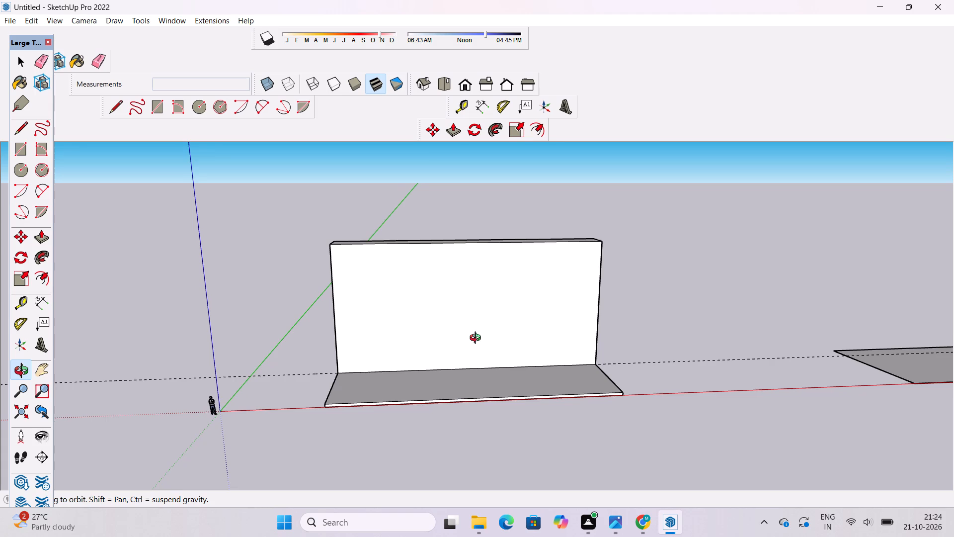
scroll(477, 339, down, 1)
shift+click(477, 340)
drag(479, 338, 527, 407)
scroll(347, 313, up, 3)
shift+drag(347, 311, 352, 337)
drag(358, 338, 401, 331)
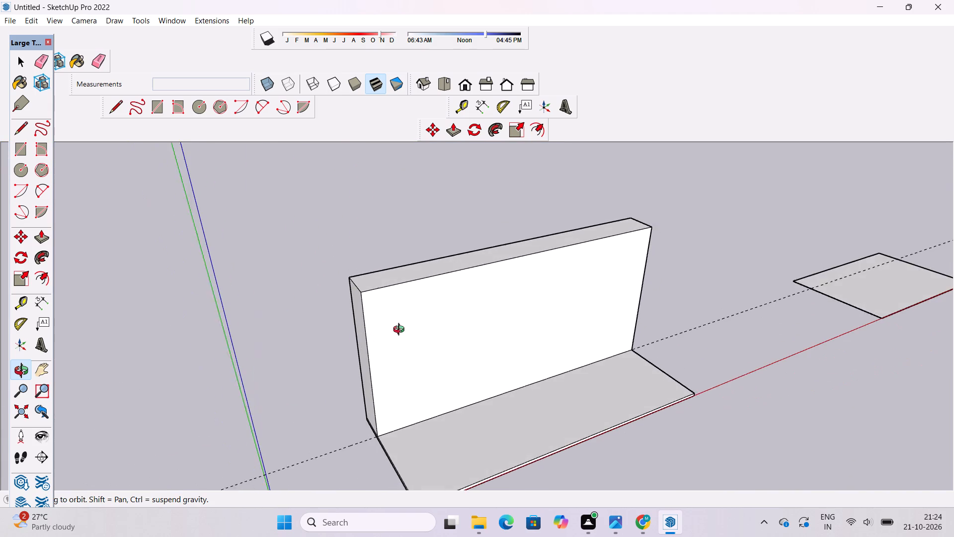
drag(401, 331, 409, 326)
shift+scroll(406, 306, up, 1)
shift+drag(401, 307, 380, 343)
shift+drag(380, 343, 389, 289)
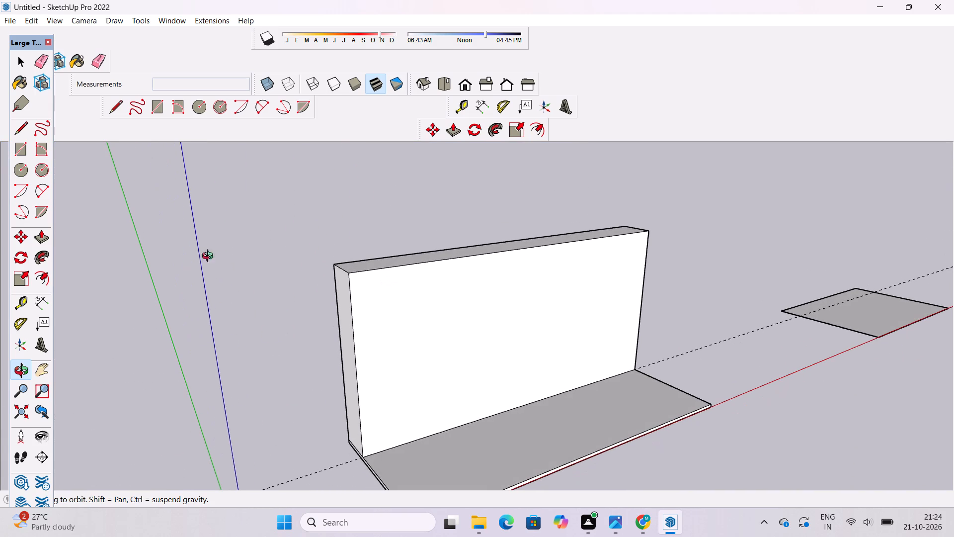
Measure the height of the back block's front vertical edge at the end nearest the origin.
click(109, 107)
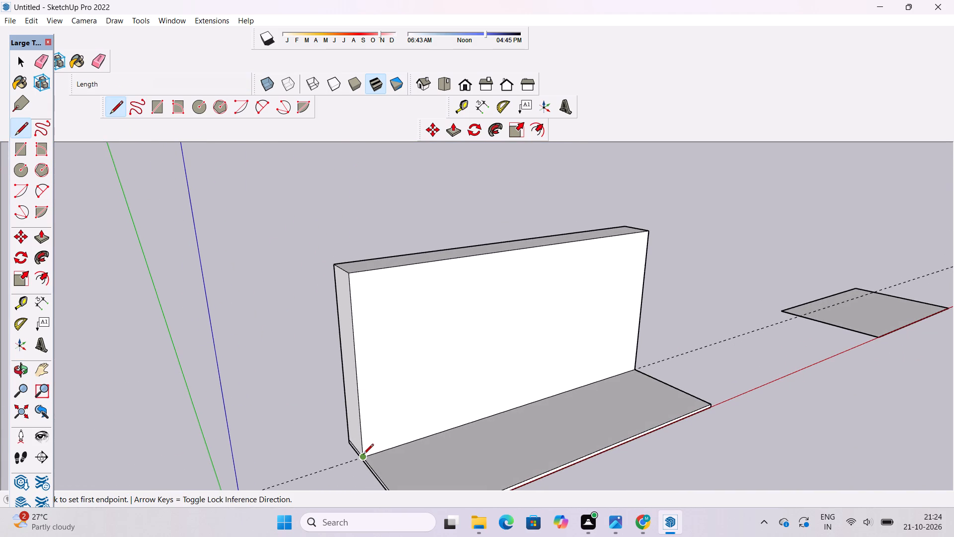
click(362, 456)
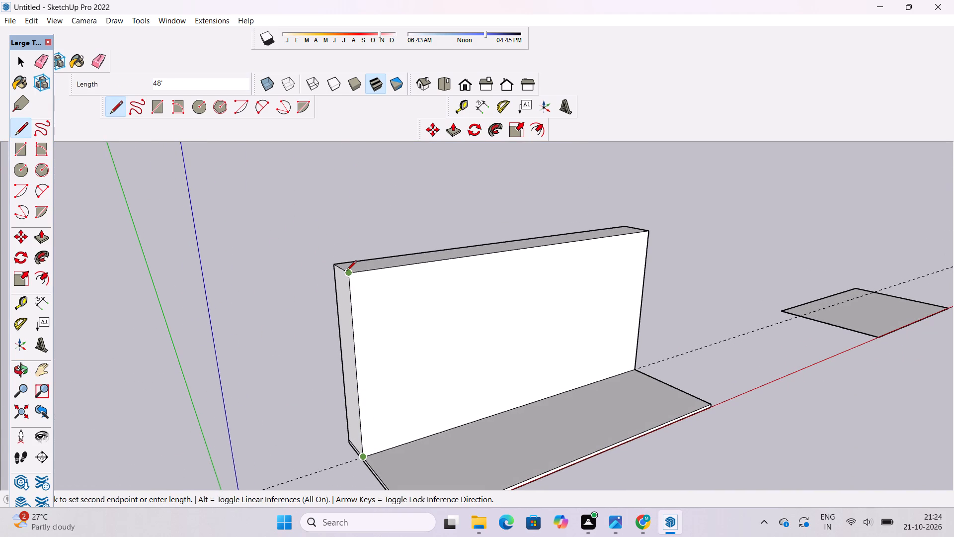
key(space)
Push/pull the back block's top face upward 2'.
key(o)
drag(375, 301, 375, 325)
scroll(379, 287, up, 2)
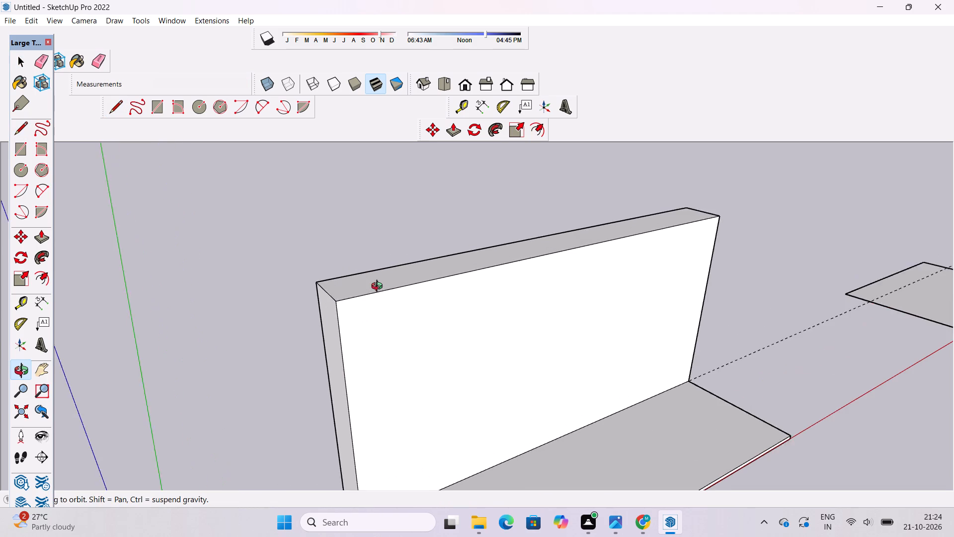
scroll(379, 287, up, 1)
shift+drag(367, 293, 346, 308)
drag(346, 311, 346, 324)
key(p)
click(366, 313)
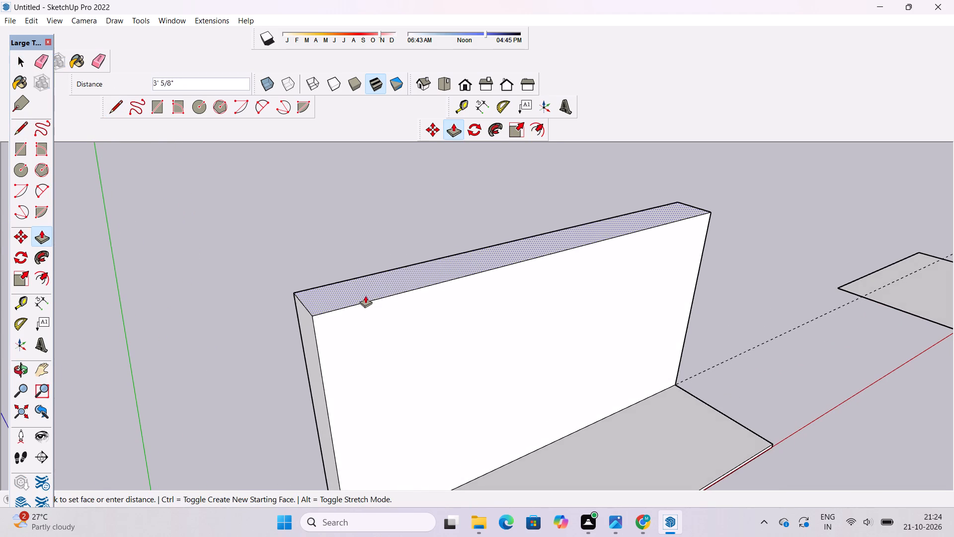
text(2')
key(Return)
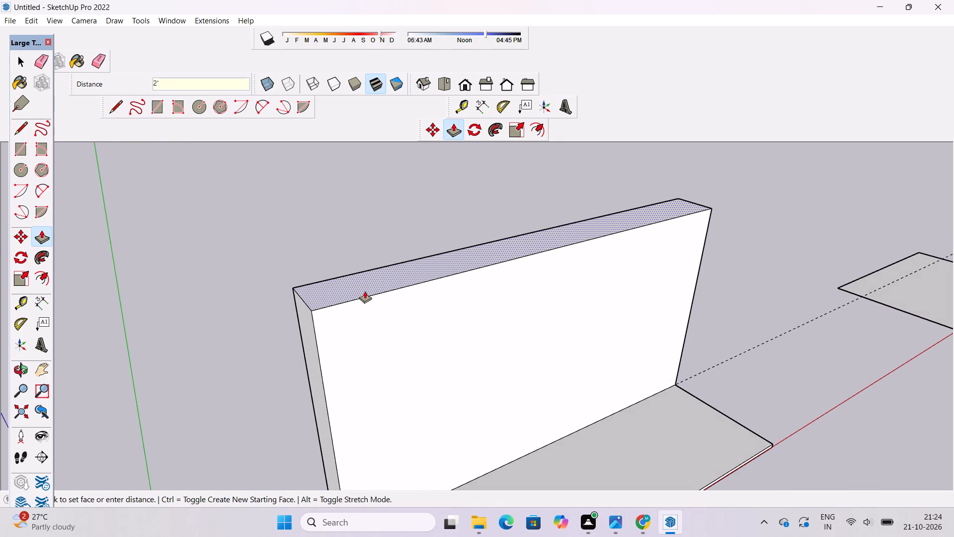
Examine the raised back block and slab from the front.
key(o)
drag(379, 335, 378, 301)
scroll(367, 317, down, 5)
shift+drag(402, 398, 380, 359)
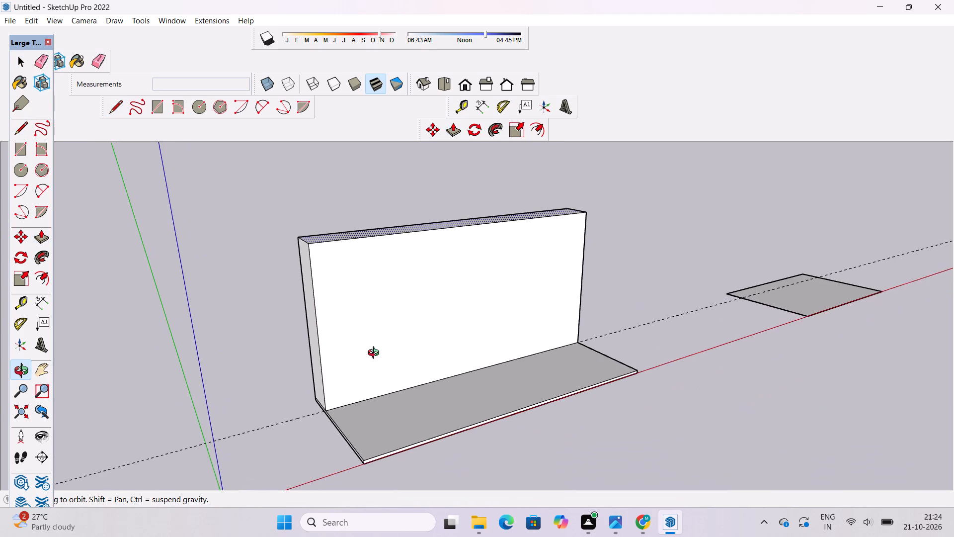
drag(376, 354, 313, 307)
shift+drag(351, 327, 353, 335)
drag(354, 336, 328, 345)
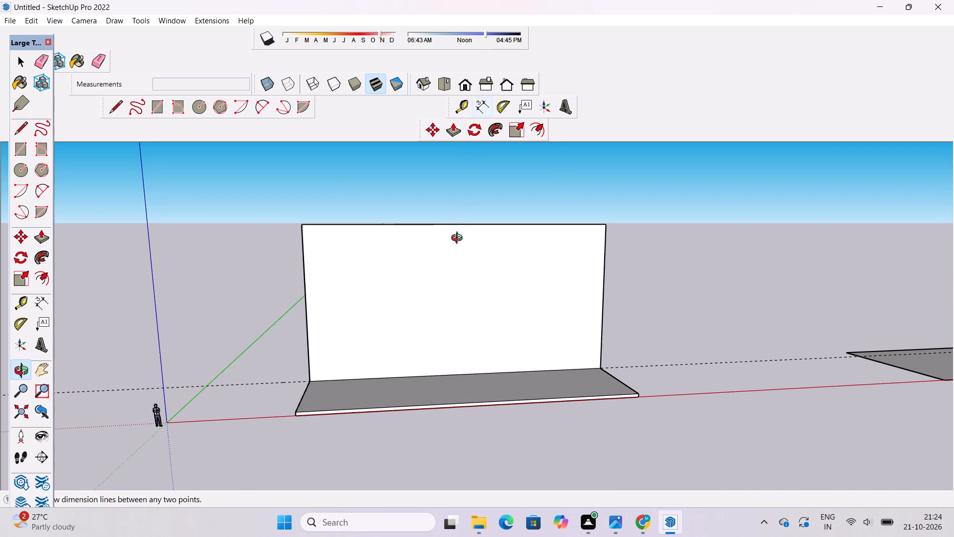
shift+drag(471, 284, 464, 282)
drag(464, 282, 438, 282)
scroll(431, 285, down, 1)
shift+drag(431, 285, 418, 273)
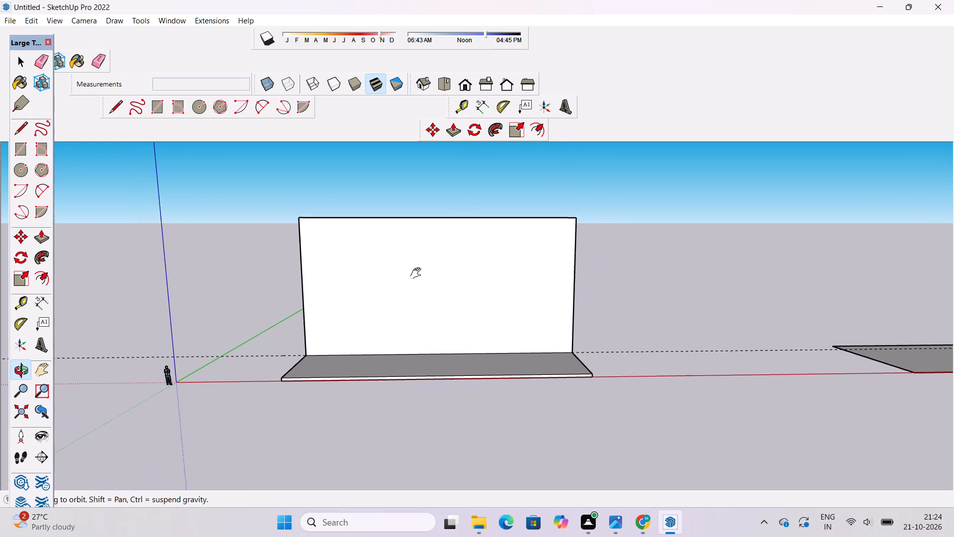
drag(418, 273, 418, 290)
scroll(429, 286, up, 1)
shift+drag(429, 286, 429, 280)
drag(429, 279, 424, 287)
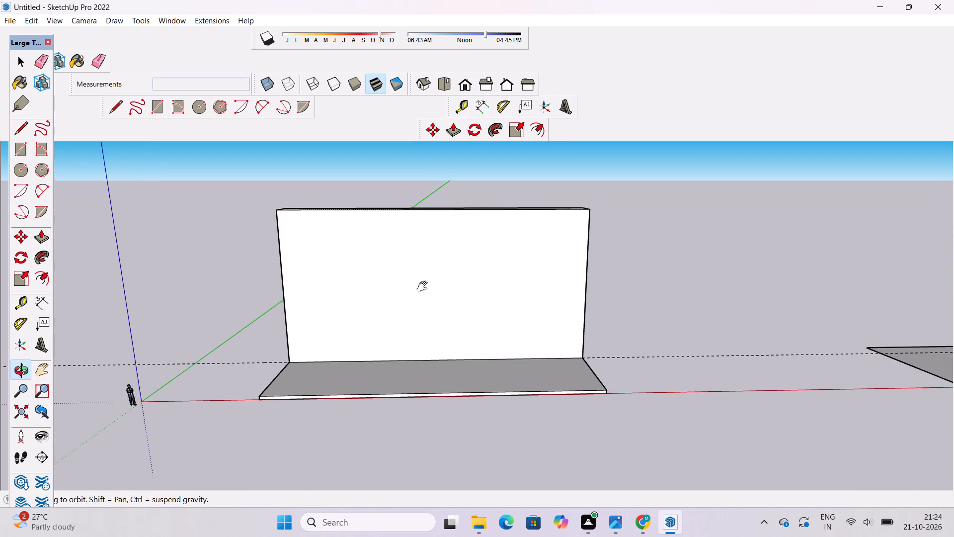
shift+drag(424, 287, 405, 308)
drag(406, 307, 409, 290)
Place three vertical guides across the back block's front face at successive offsets of 31', 22' and 27', starting from the edge nearest the origin.
key(t)
scroll(273, 314, up, 2)
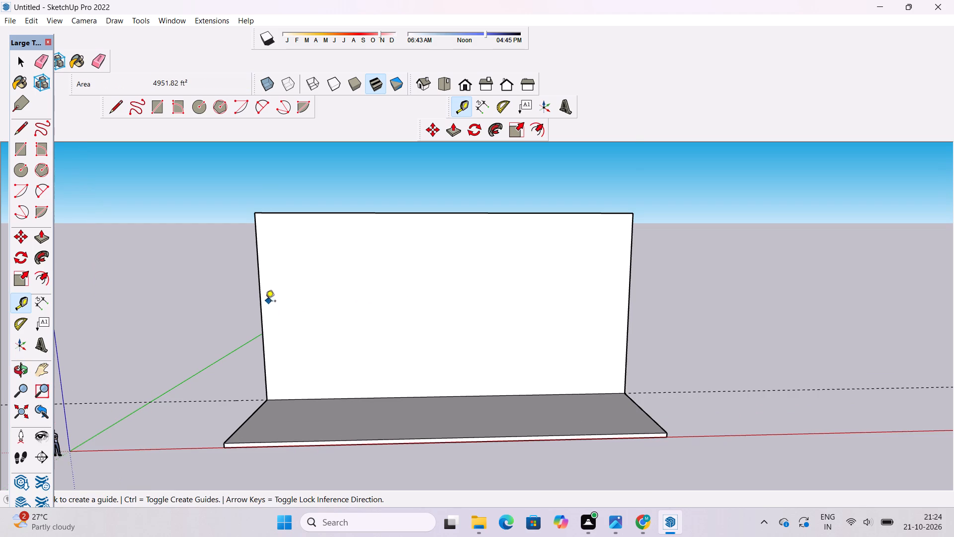
click(260, 308)
scroll(261, 311, down, 3)
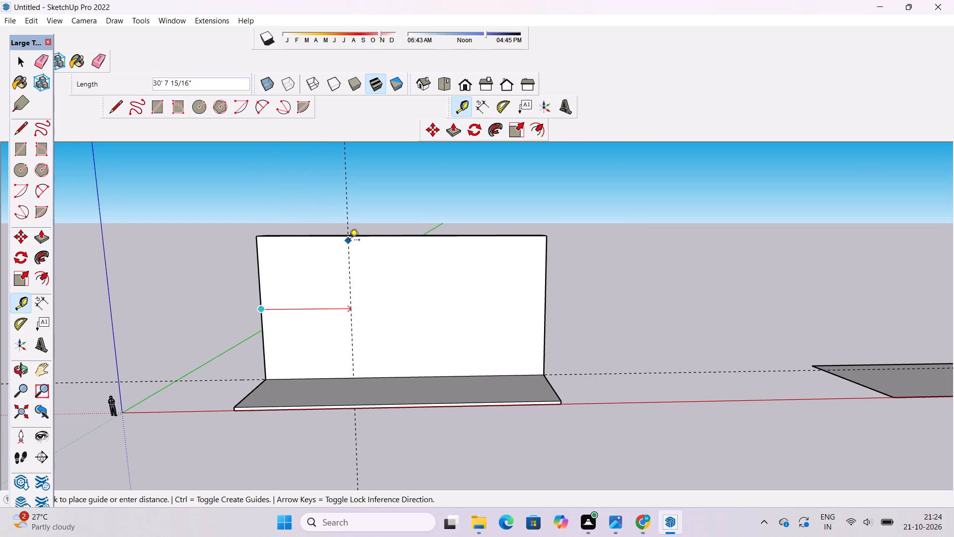
text(31')
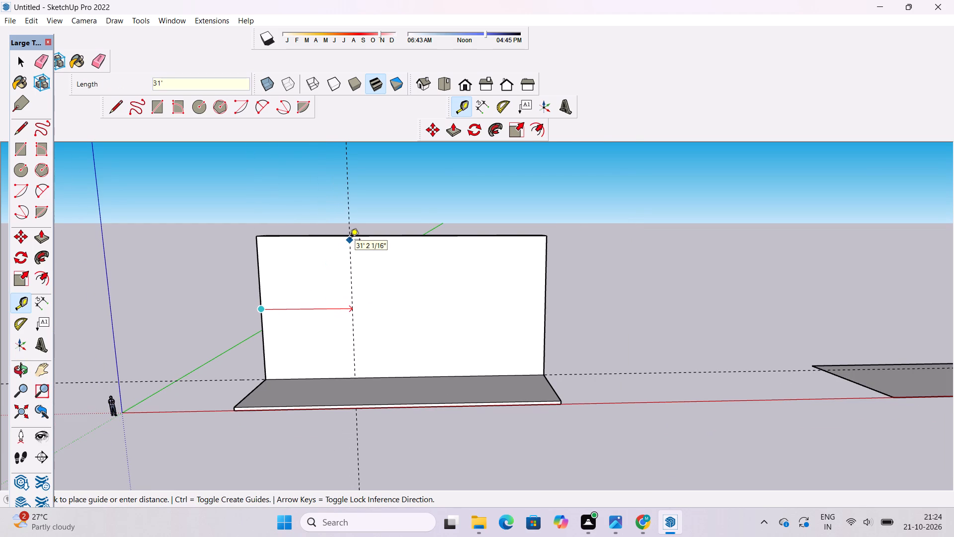
key(Return)
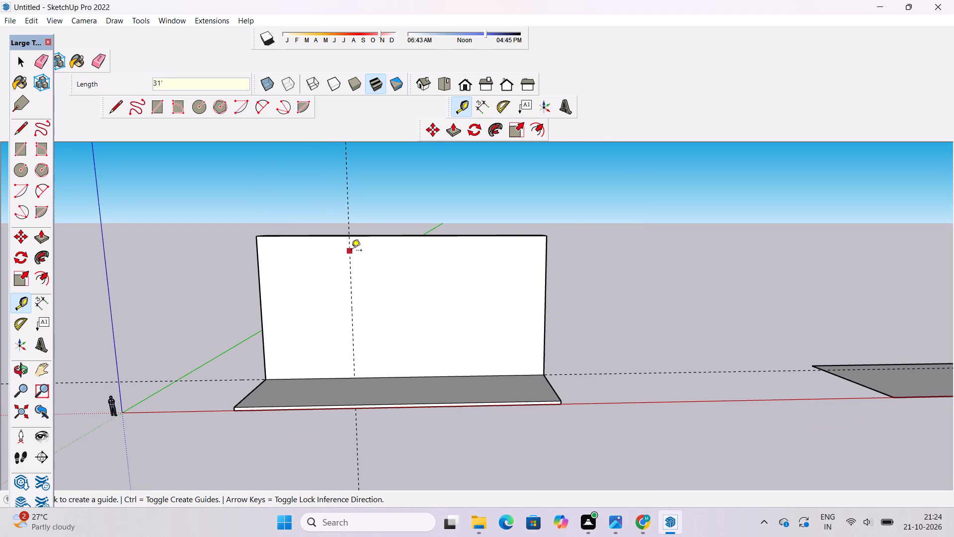
click(351, 251)
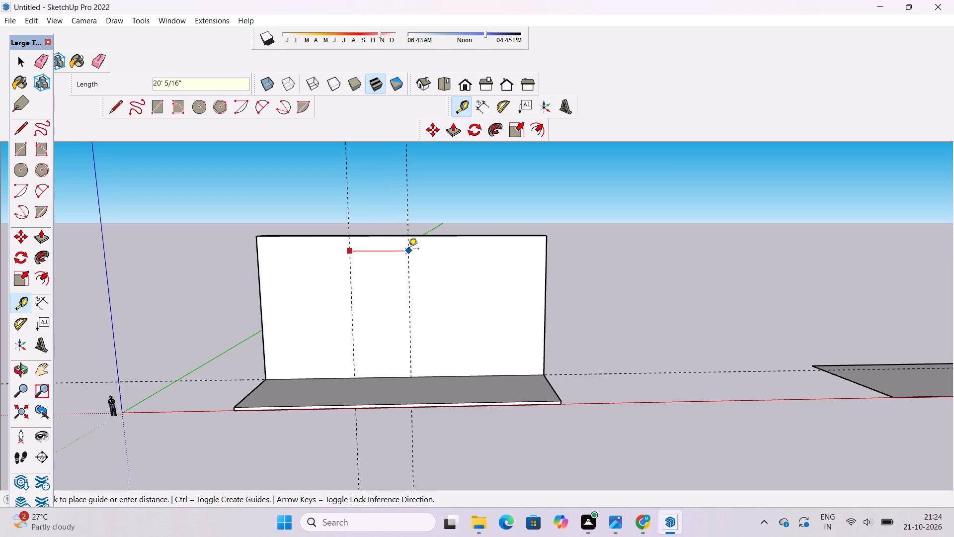
text(22')
key(Return)
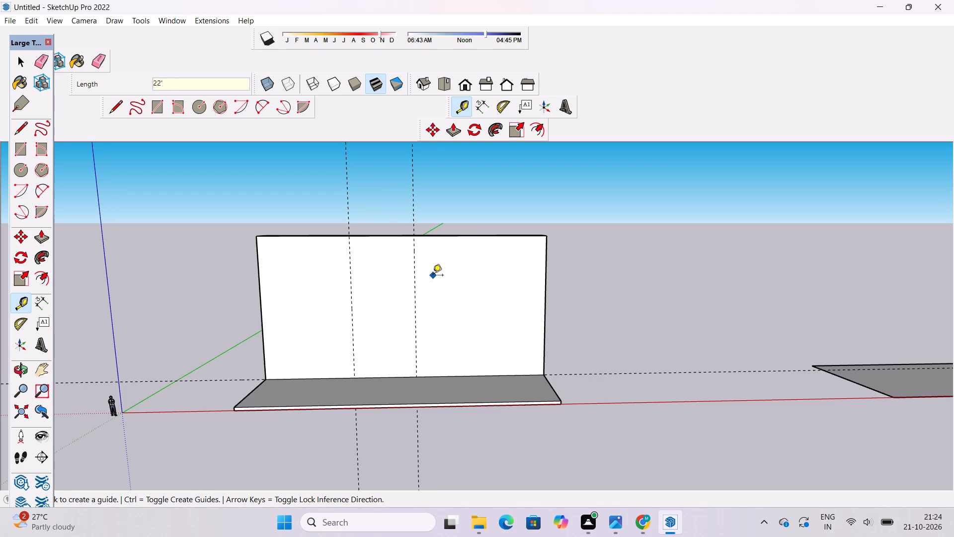
click(415, 257)
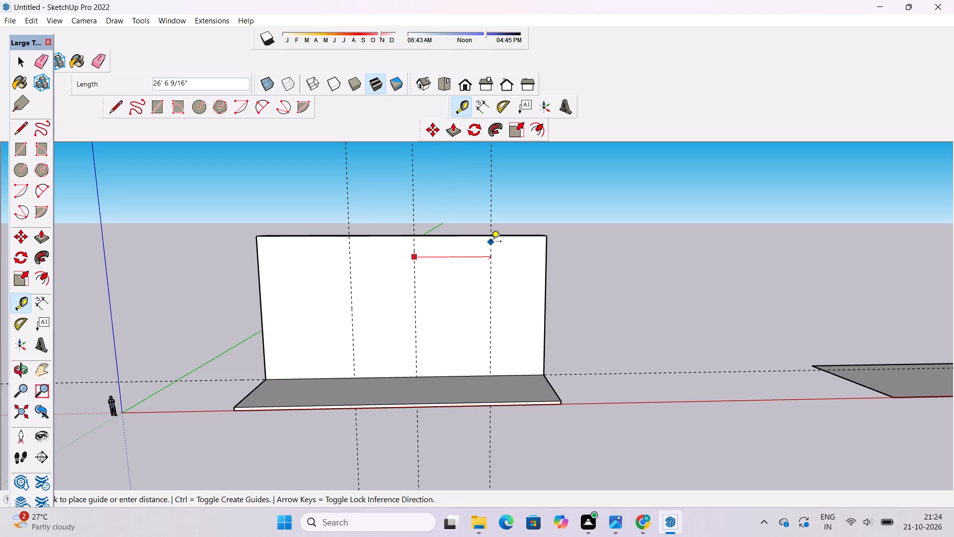
text(27')
key(Return)
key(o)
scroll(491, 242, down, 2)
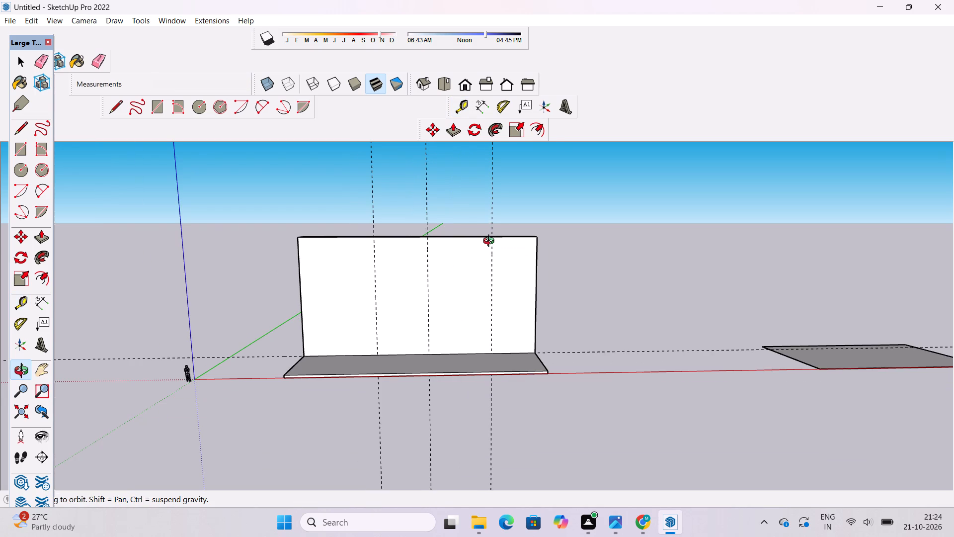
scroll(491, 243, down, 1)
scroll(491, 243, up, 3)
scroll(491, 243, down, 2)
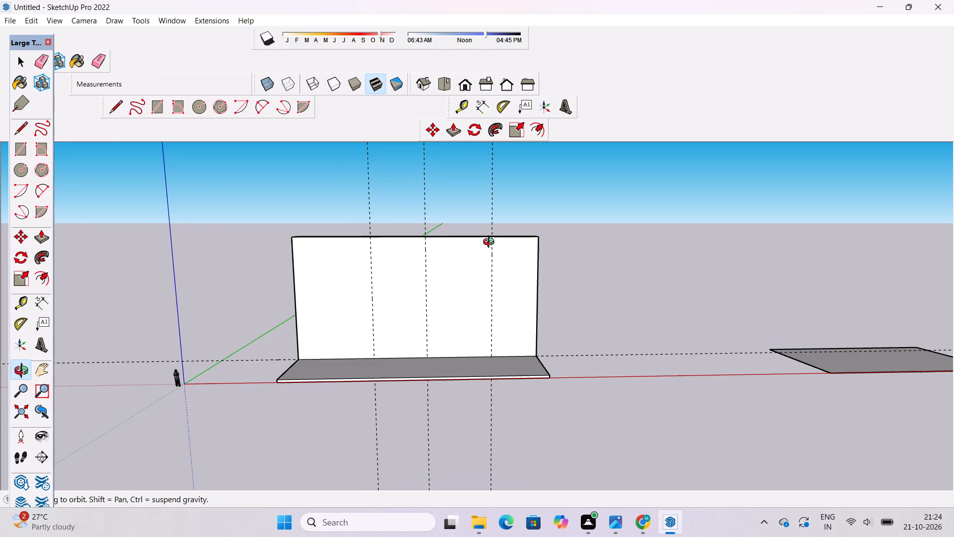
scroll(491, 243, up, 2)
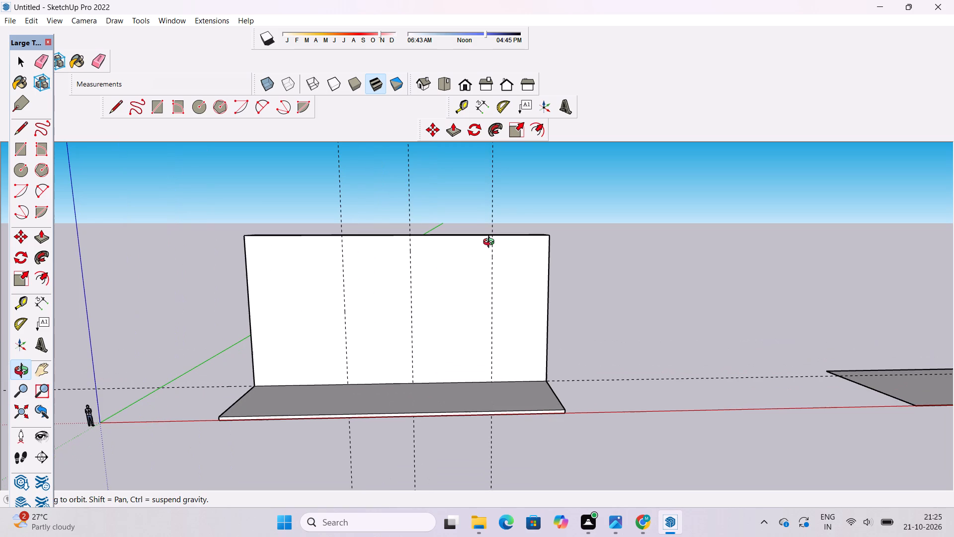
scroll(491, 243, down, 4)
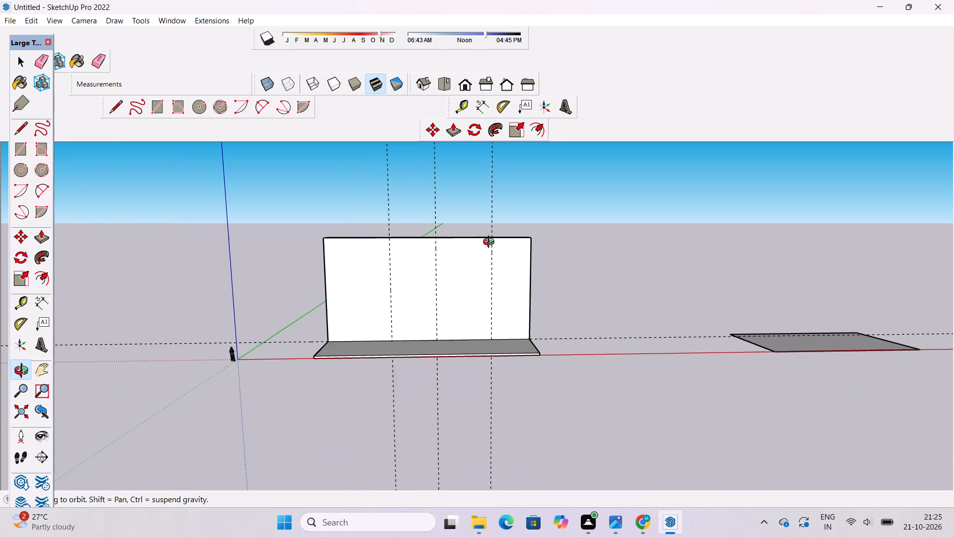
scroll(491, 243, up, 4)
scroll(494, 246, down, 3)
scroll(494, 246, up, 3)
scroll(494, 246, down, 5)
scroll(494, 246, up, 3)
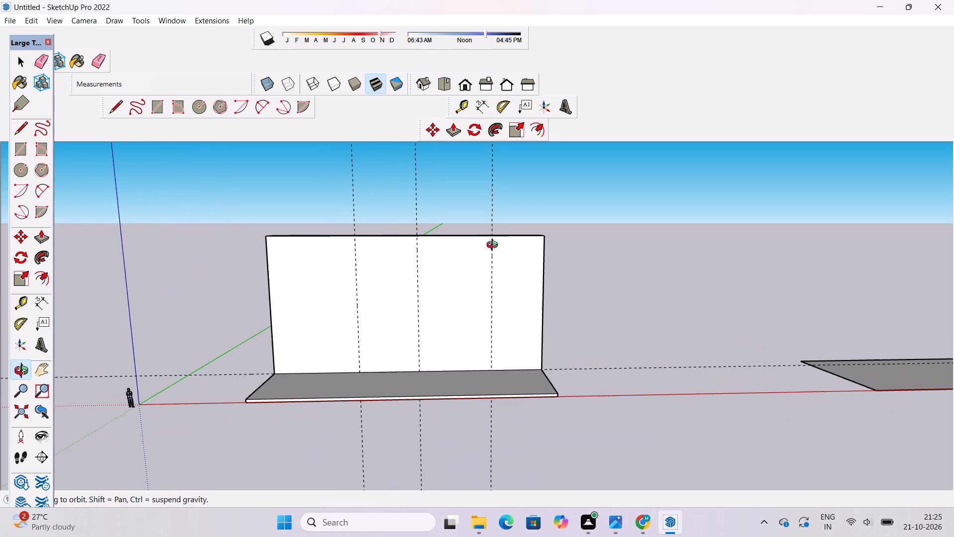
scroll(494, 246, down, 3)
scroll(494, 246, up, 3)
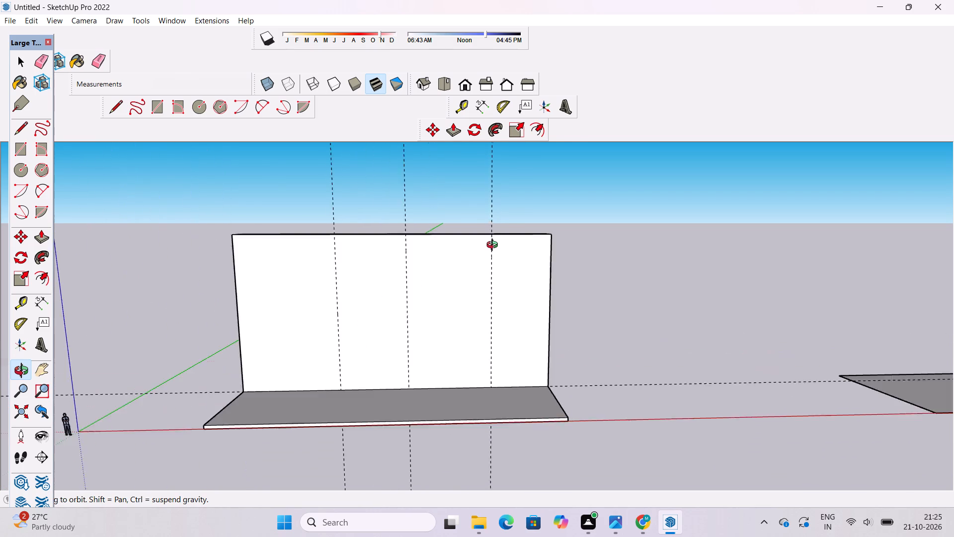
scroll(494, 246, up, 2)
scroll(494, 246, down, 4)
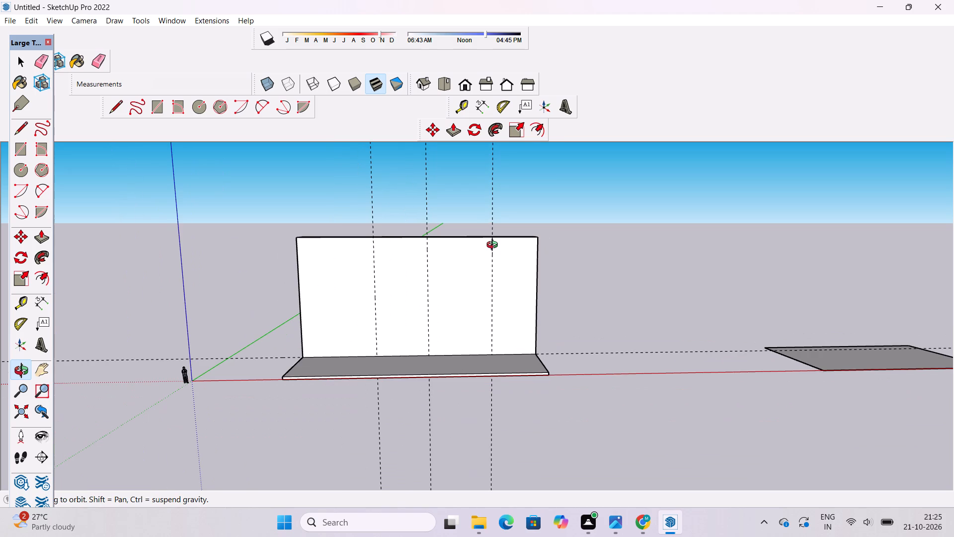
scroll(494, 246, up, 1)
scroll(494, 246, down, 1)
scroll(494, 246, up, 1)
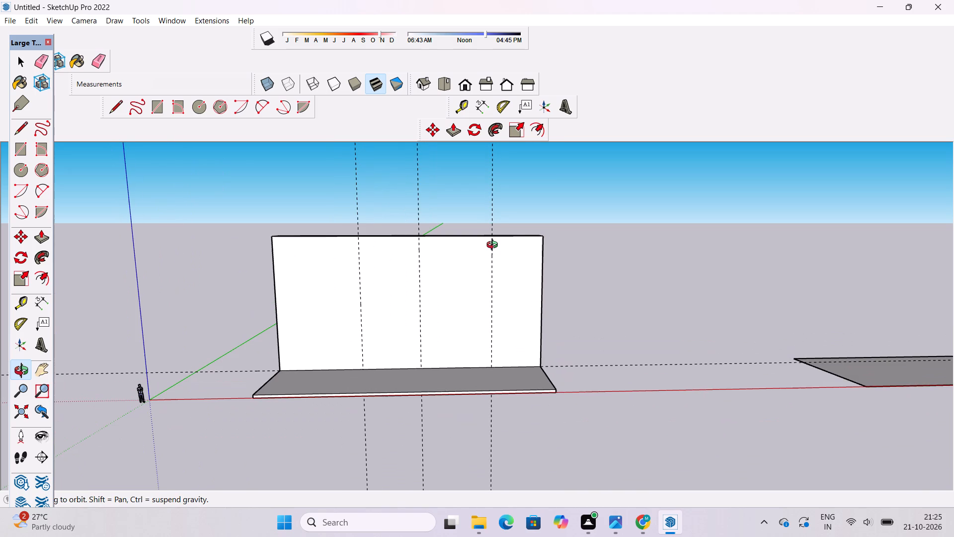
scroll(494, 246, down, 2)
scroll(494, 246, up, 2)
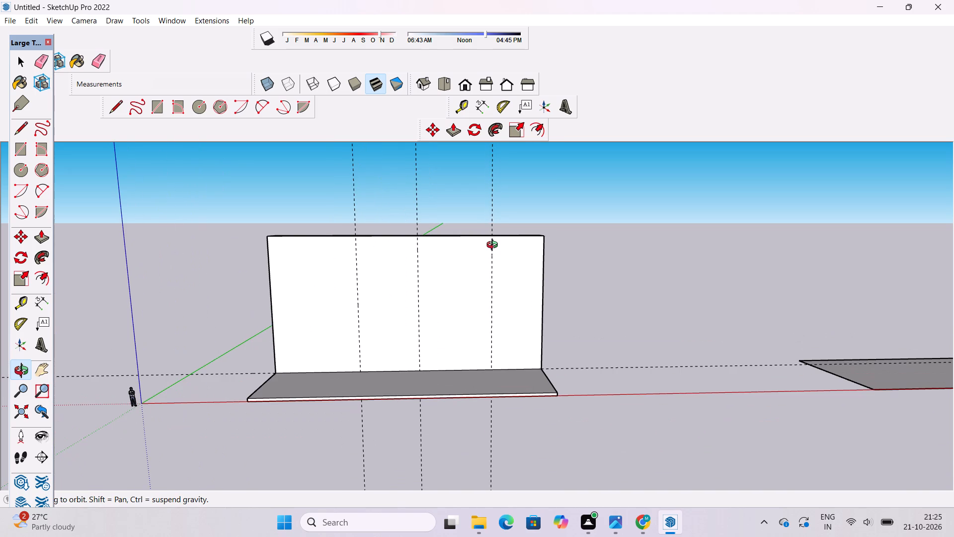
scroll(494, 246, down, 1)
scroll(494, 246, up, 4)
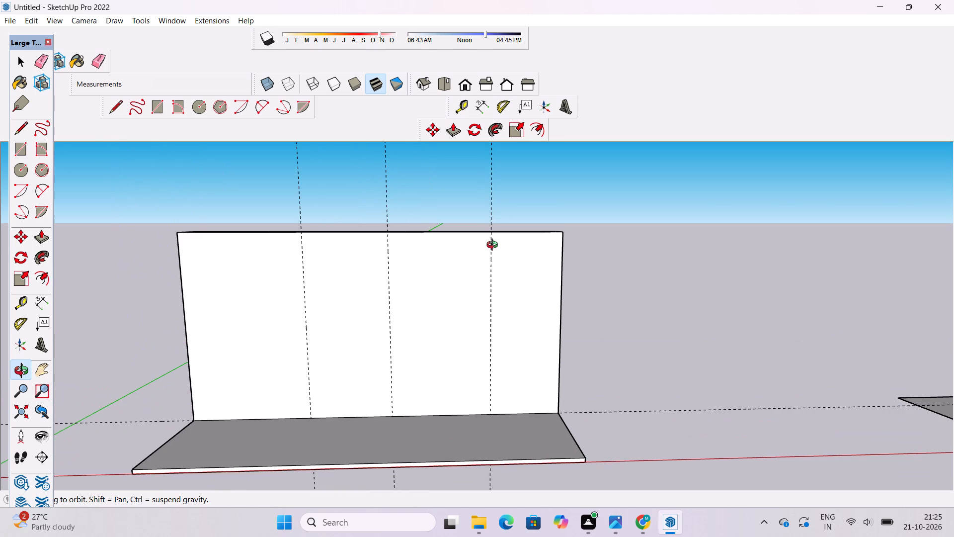
Draw a 22' by 50' rectangle on the back block's front face, filling the full-height strip between the first and second guides.
scroll(494, 246, down, 4)
shift+drag(450, 303, 488, 249)
shift+drag(485, 261, 489, 292)
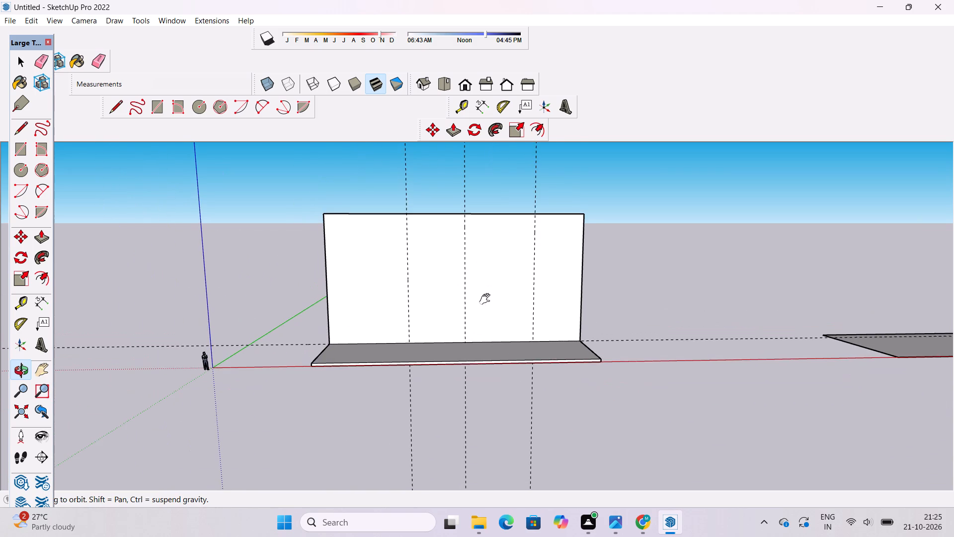
shift+scroll(481, 303, up, 2)
shift+drag(480, 302, 478, 293)
shift+scroll(477, 289, up, 1)
shift+drag(469, 294, 459, 285)
shift+scroll(456, 279, down, 3)
key(r)
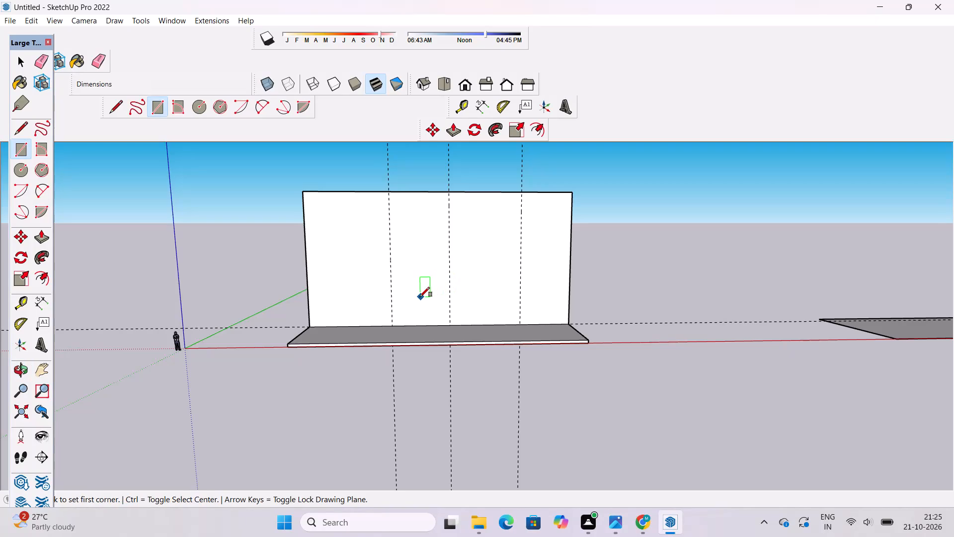
scroll(419, 298, down, 1)
scroll(404, 236, up, 7)
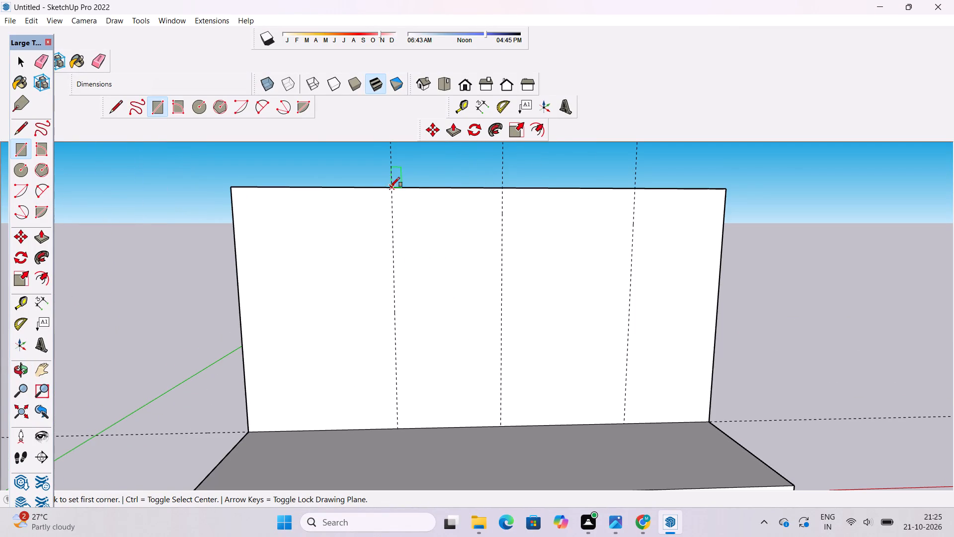
click(390, 187)
scroll(391, 187, down, 3)
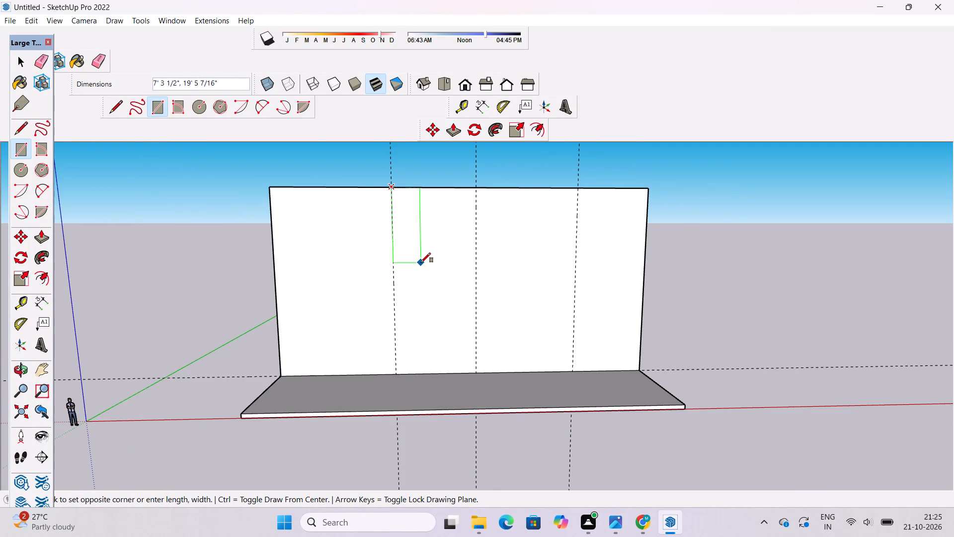
scroll(422, 270, down, 5)
scroll(436, 303, up, 5)
scroll(462, 335, up, 4)
scroll(412, 346, down, 4)
scroll(458, 369, up, 4)
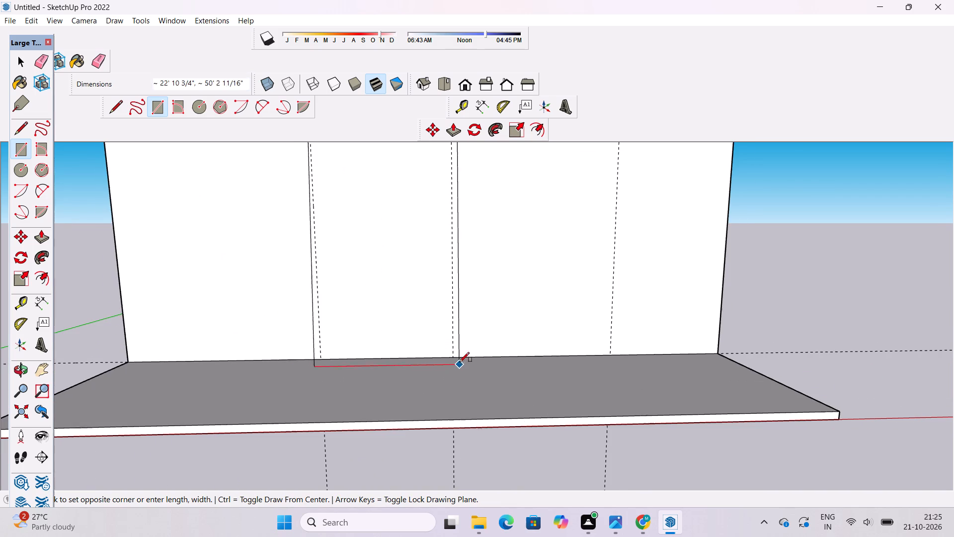
scroll(517, 353, up, 3)
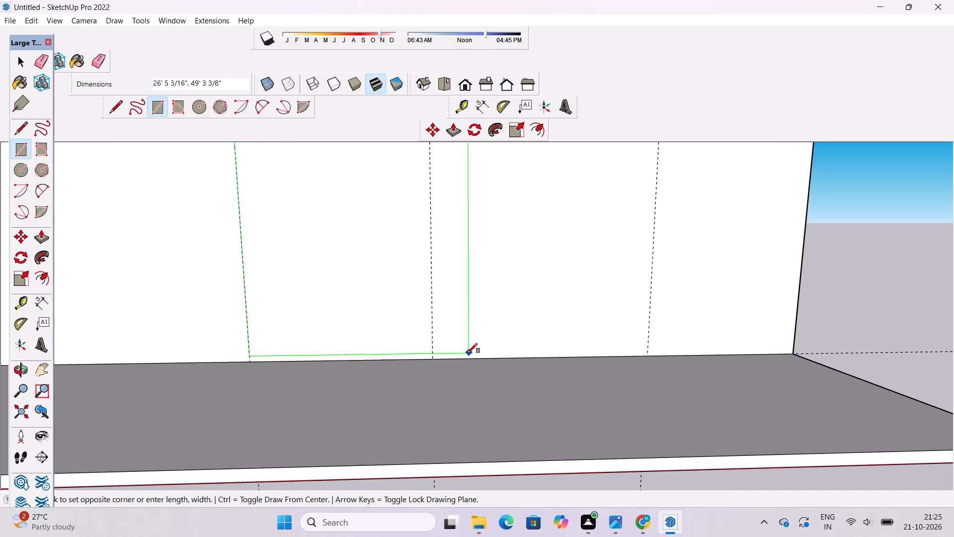
scroll(452, 354, up, 2)
click(429, 359)
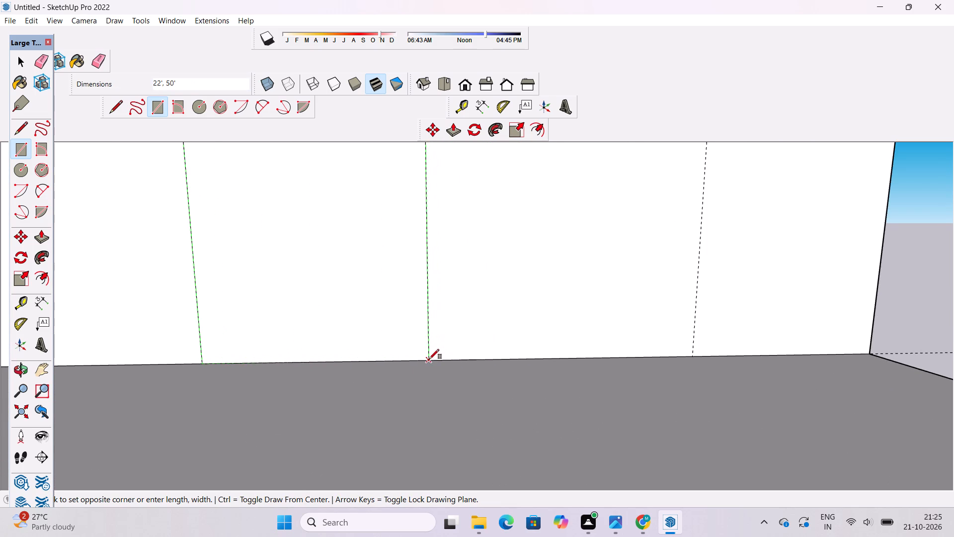
Draw a full-height rectangle about 19' by 50' from the third guide to the front face's far bottom corner.
scroll(418, 377, down, 19)
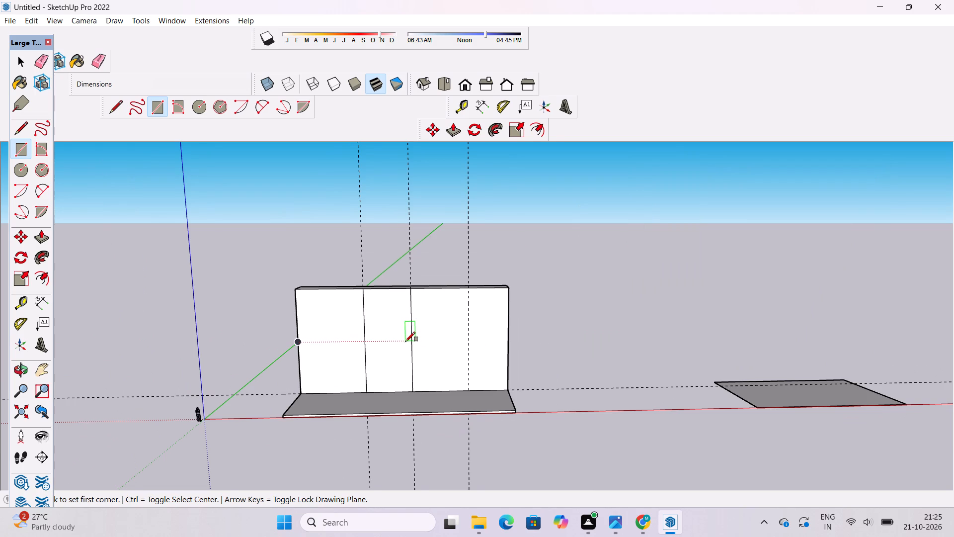
scroll(405, 342, down, 1)
scroll(464, 308, up, 10)
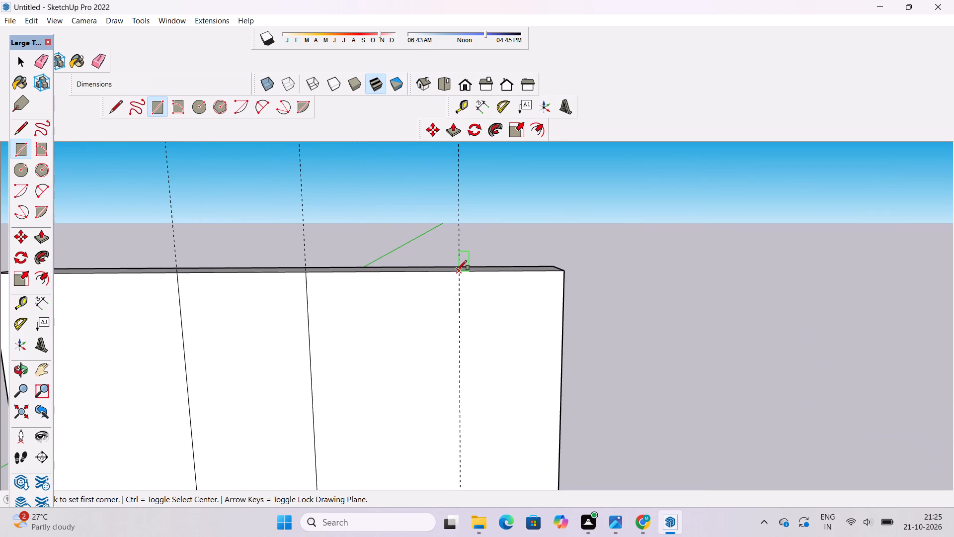
click(458, 272)
scroll(458, 272, down, 7)
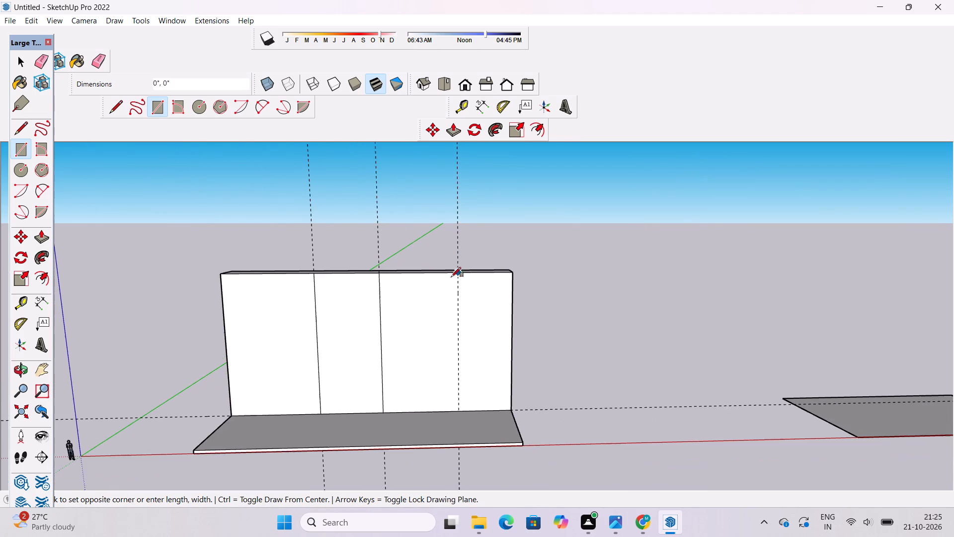
scroll(477, 366, up, 5)
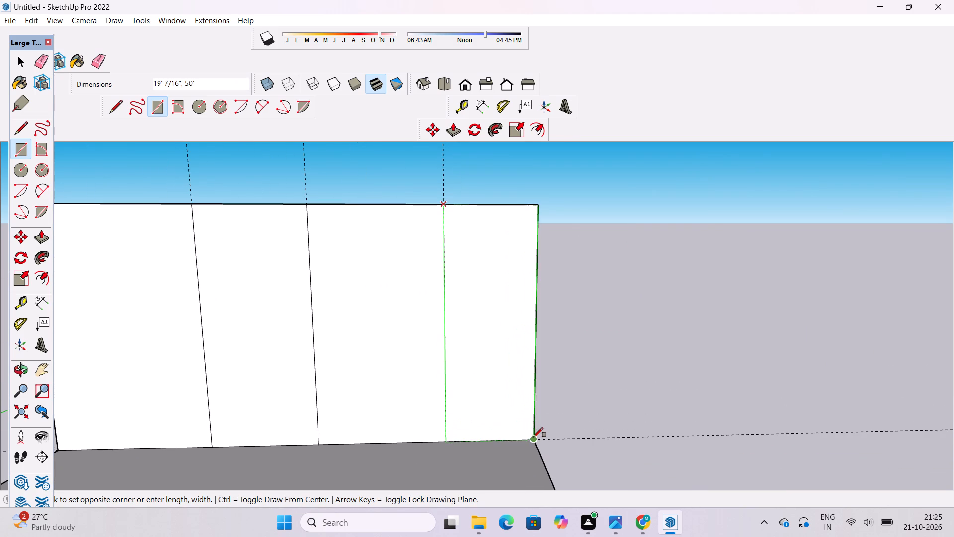
click(533, 437)
scroll(483, 344, down, 7)
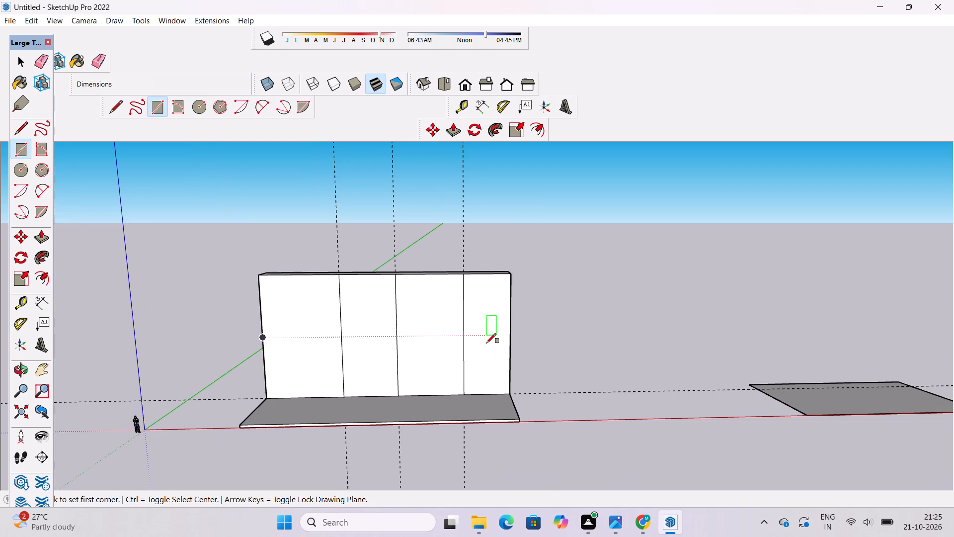
Erase the three vertical guides crossing the back block's front face.
key(o)
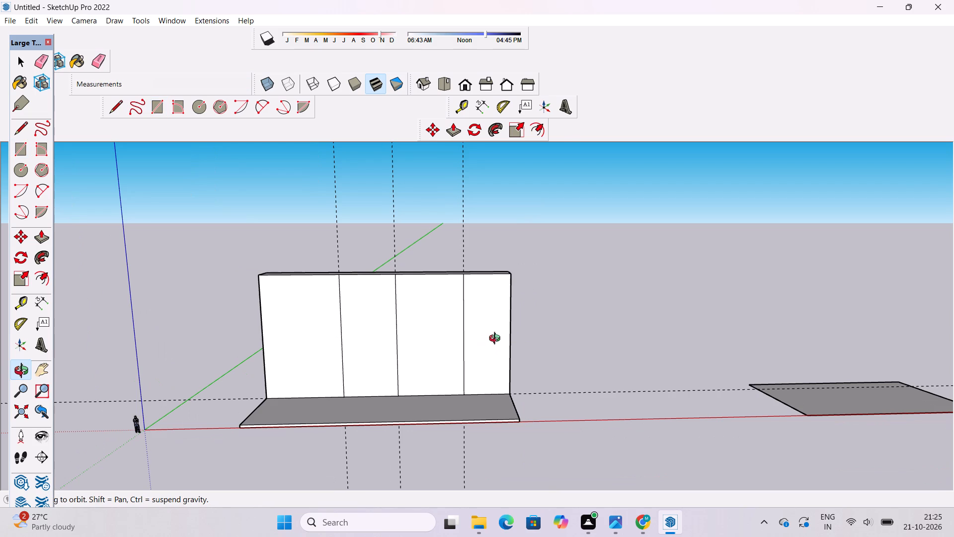
scroll(497, 340, down, 3)
shift+drag(465, 369, 469, 337)
drag(449, 341, 517, 417)
scroll(435, 322, up, 1)
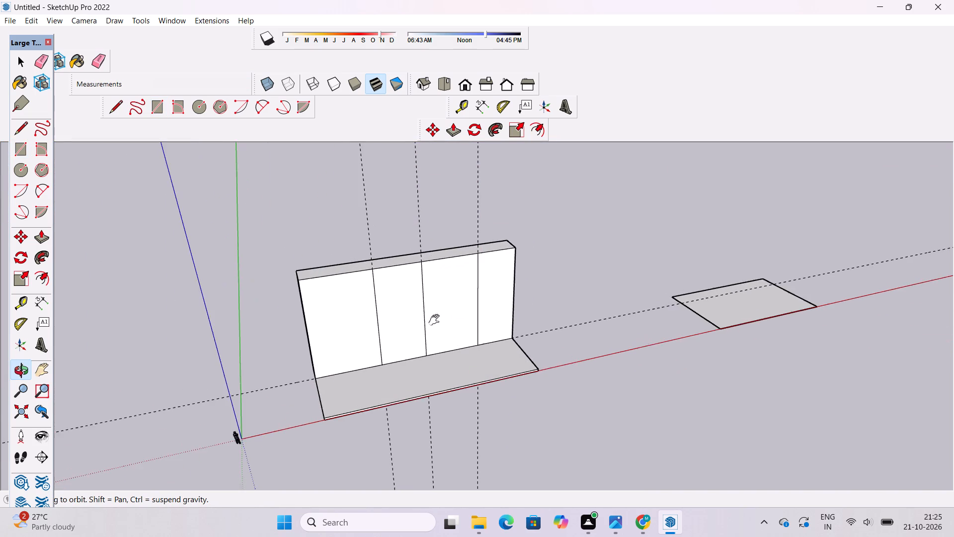
shift+drag(440, 311, 450, 327)
drag(448, 331, 442, 312)
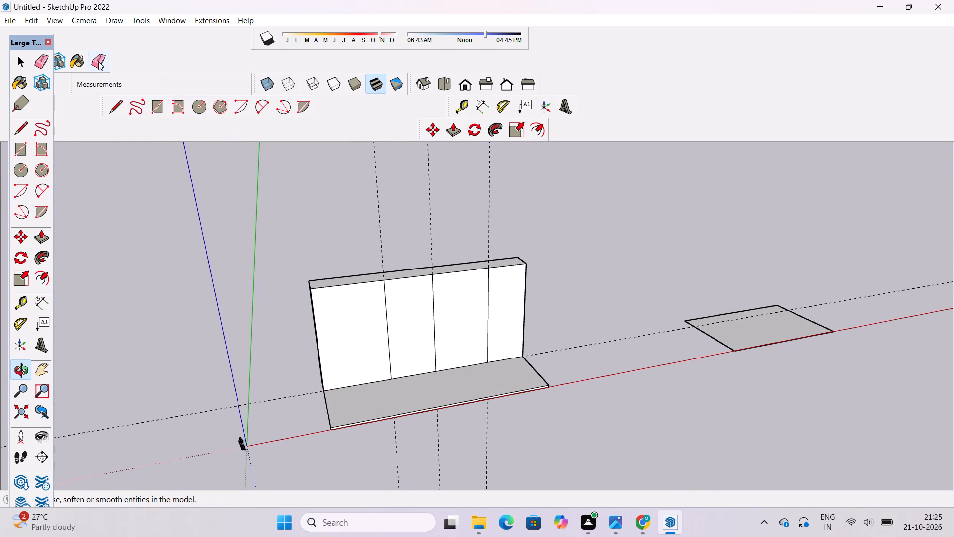
click(98, 61)
drag(548, 175, 477, 195)
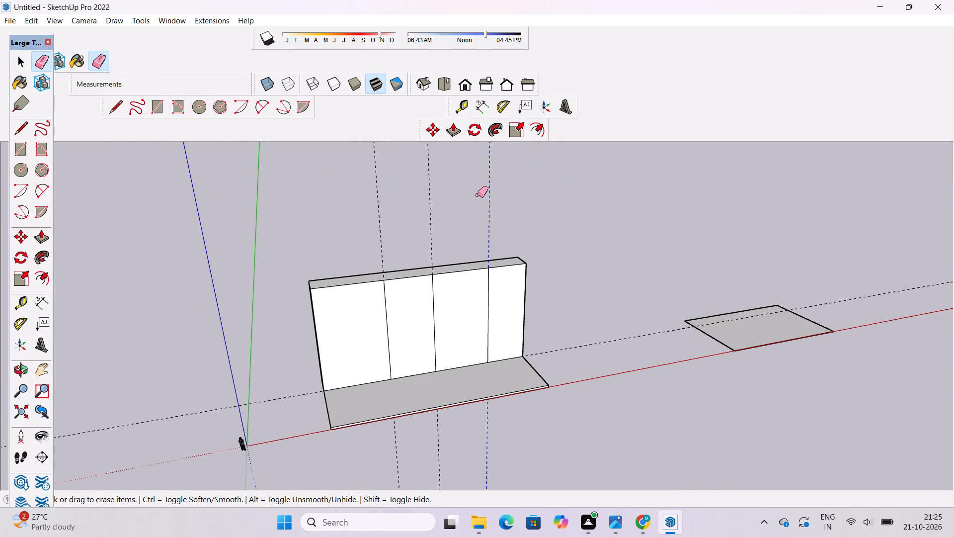
drag(477, 195, 366, 217)
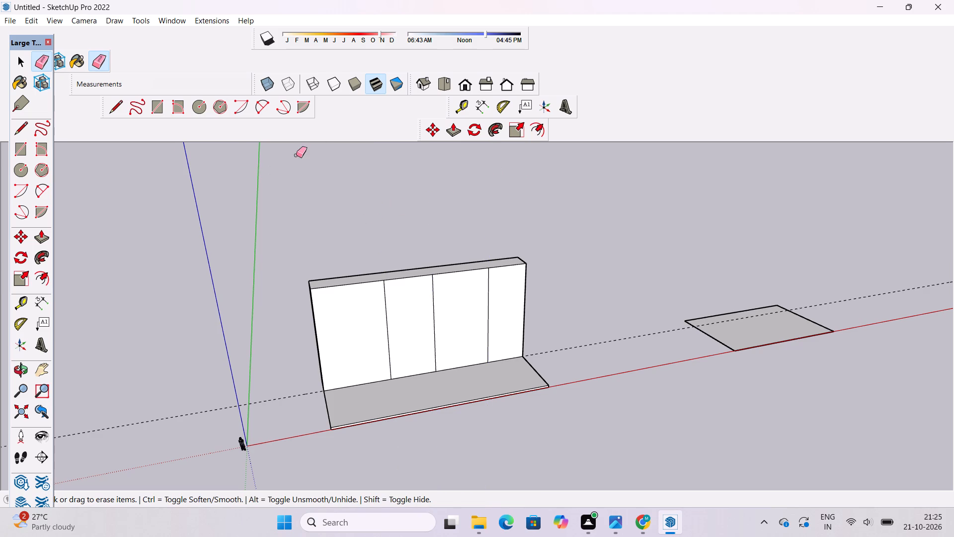
Examine the back block's divided front face and the slab from several angles.
key(o)
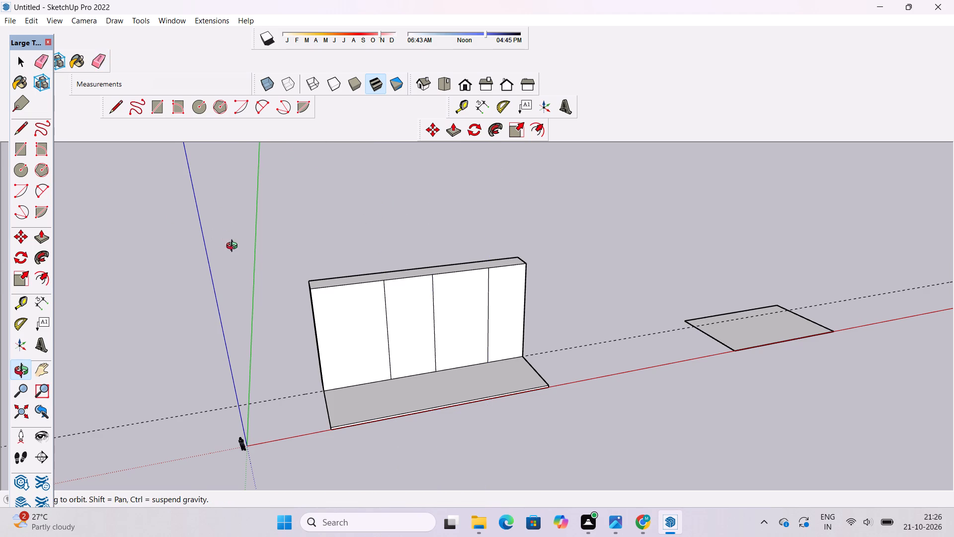
shift+drag(280, 371, 281, 333)
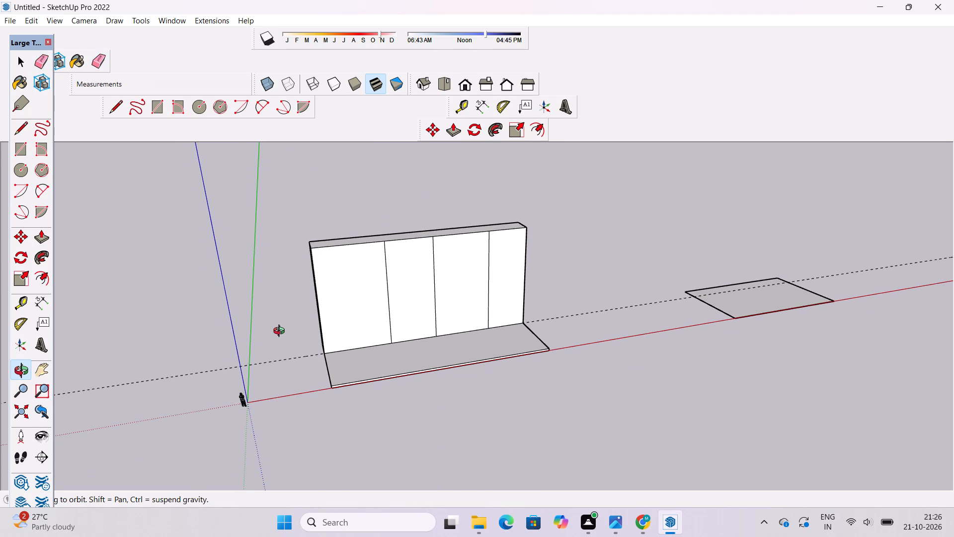
scroll(281, 332, up, 4)
scroll(281, 332, down, 3)
scroll(281, 332, up, 2)
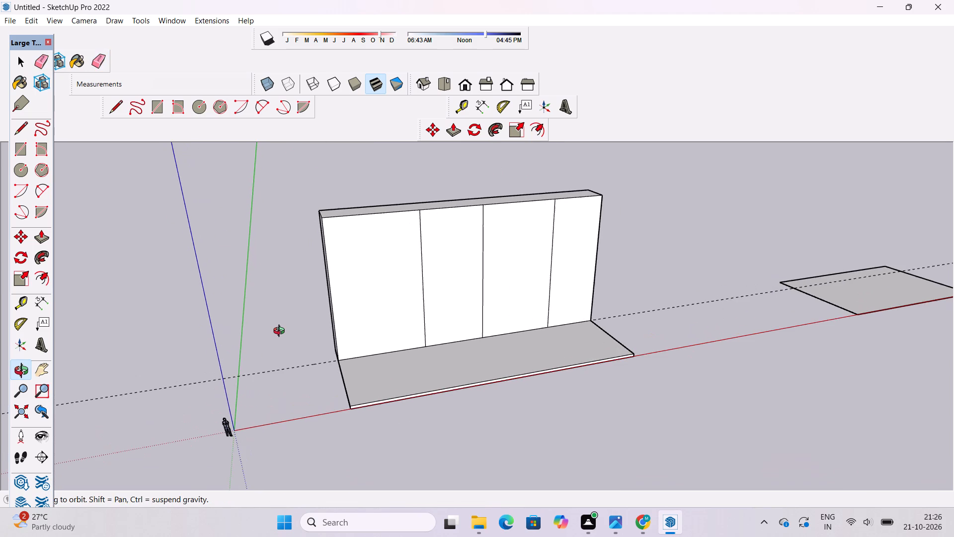
scroll(281, 332, down, 2)
scroll(281, 332, up, 2)
scroll(281, 332, down, 2)
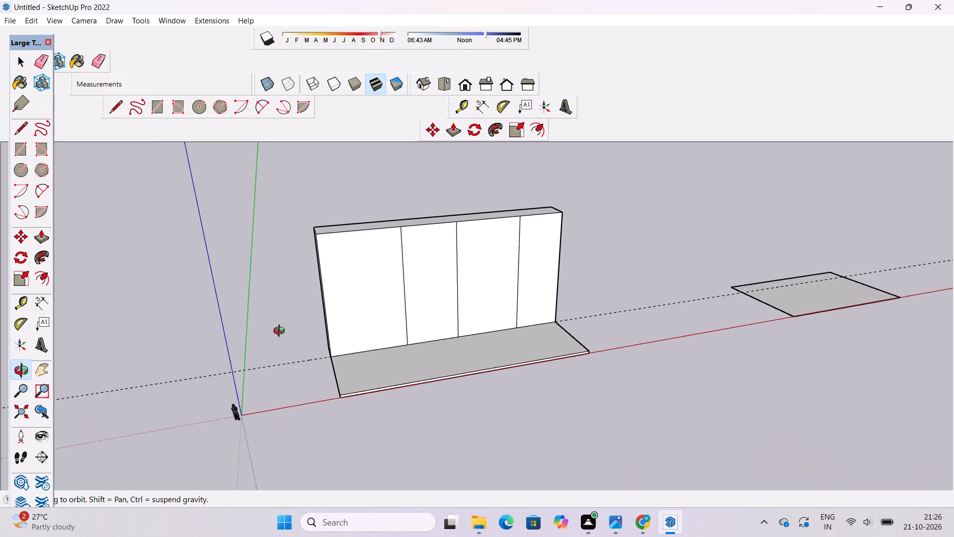
scroll(281, 332, up, 1)
scroll(281, 332, down, 2)
scroll(281, 332, up, 3)
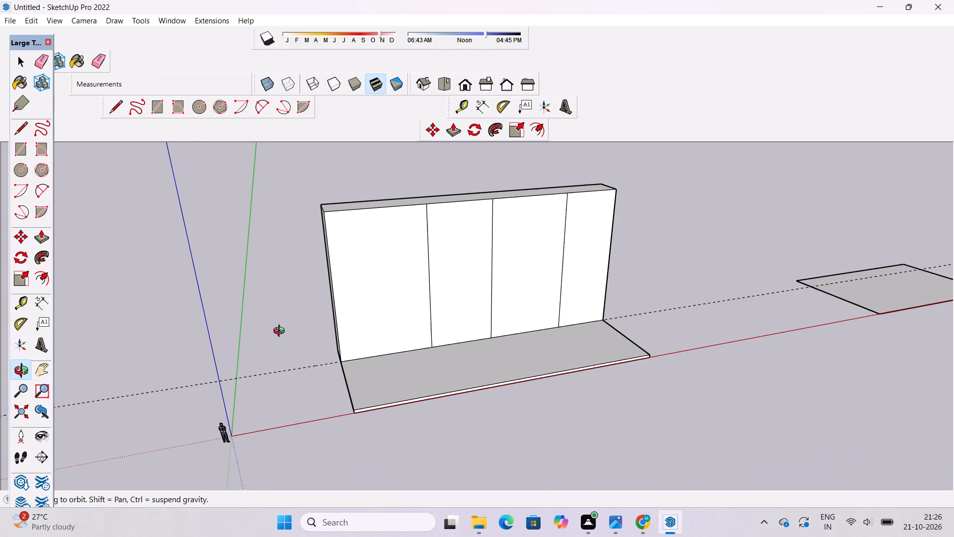
scroll(281, 332, down, 2)
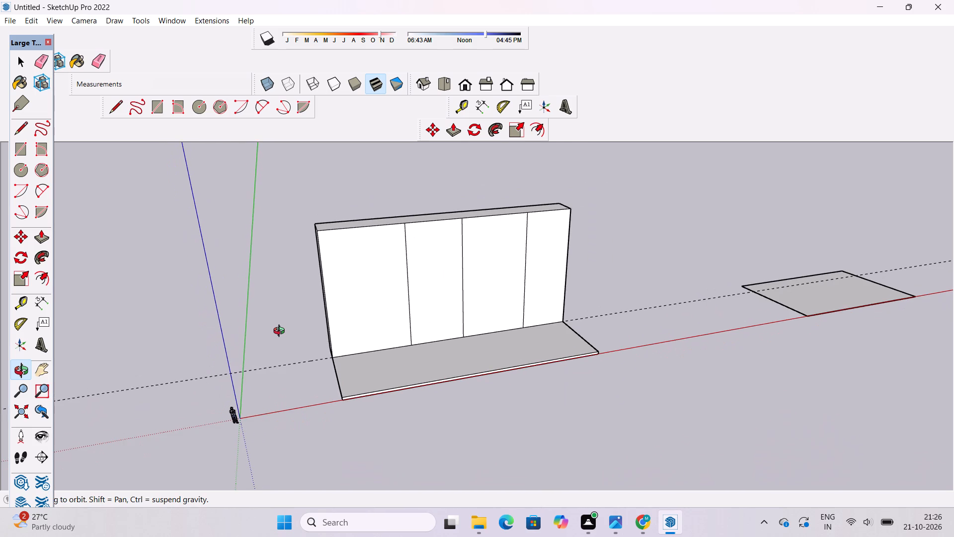
scroll(281, 332, down, 2)
shift+drag(281, 344, 303, 311)
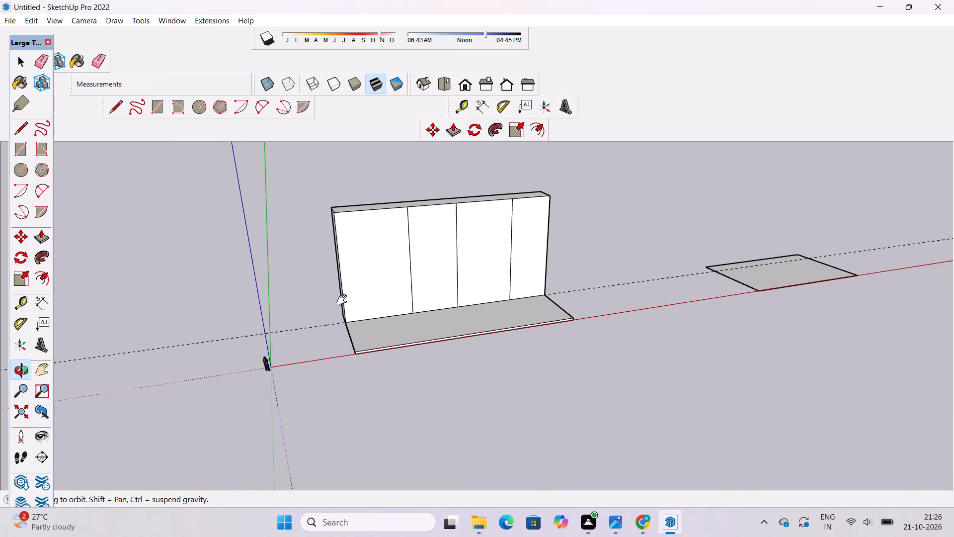
shift+drag(389, 291, 322, 341)
shift+drag(400, 327, 309, 342)
scroll(447, 332, up, 10)
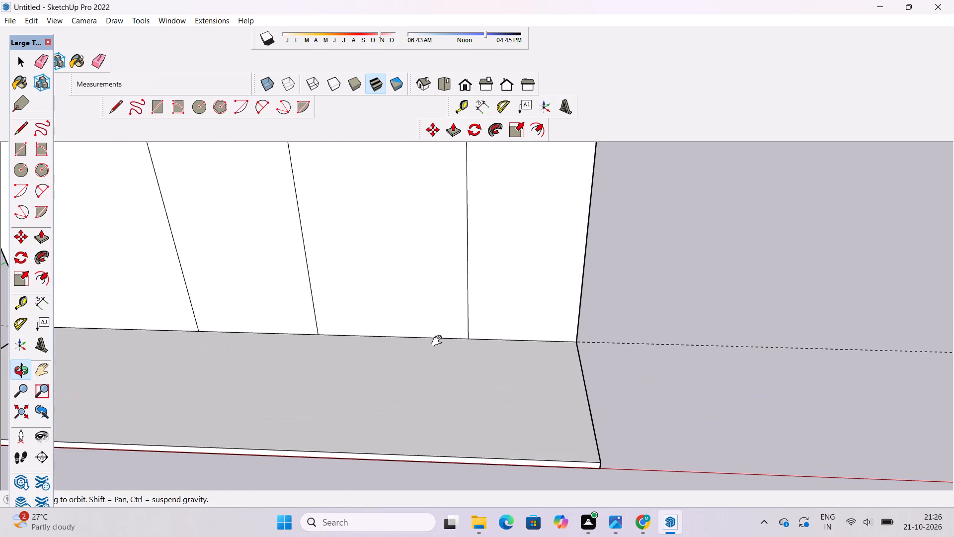
scroll(439, 341, down, 1)
drag(439, 341, 434, 354)
shift+drag(434, 356, 440, 344)
shift+scroll(483, 351, down, 4)
shift+drag(494, 362, 494, 353)
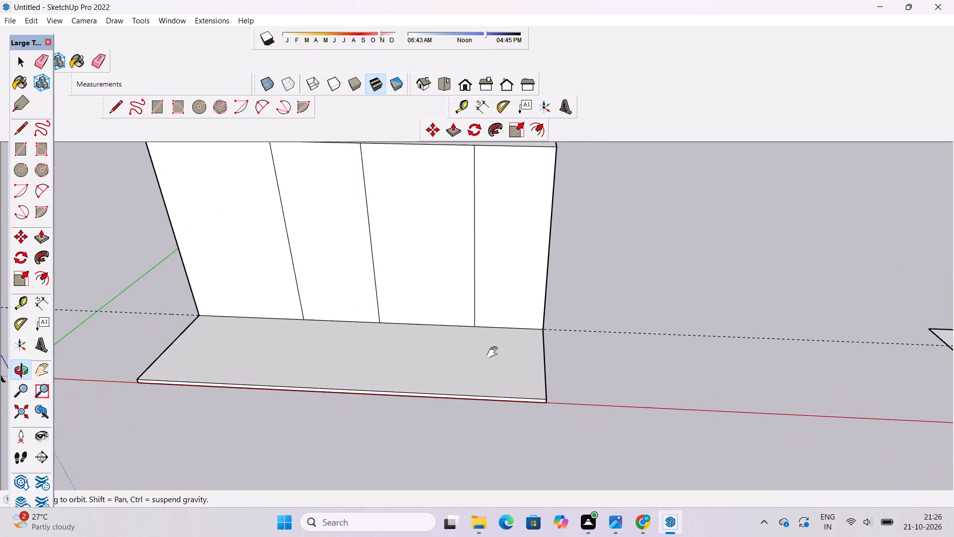
shift+drag(494, 353, 494, 352)
drag(494, 352, 551, 357)
scroll(533, 379, up, 3)
shift+click(533, 380)
click(529, 376)
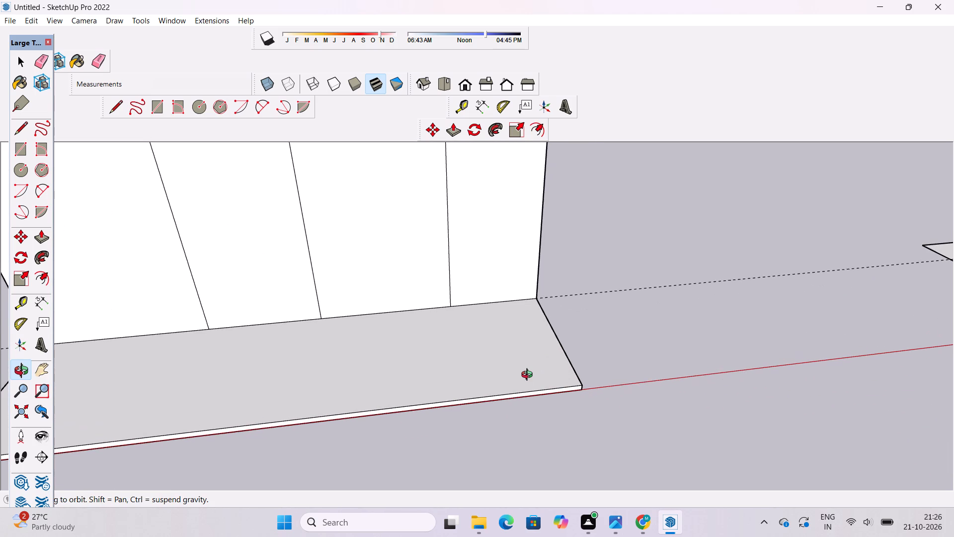
shift+drag(527, 363, 530, 369)
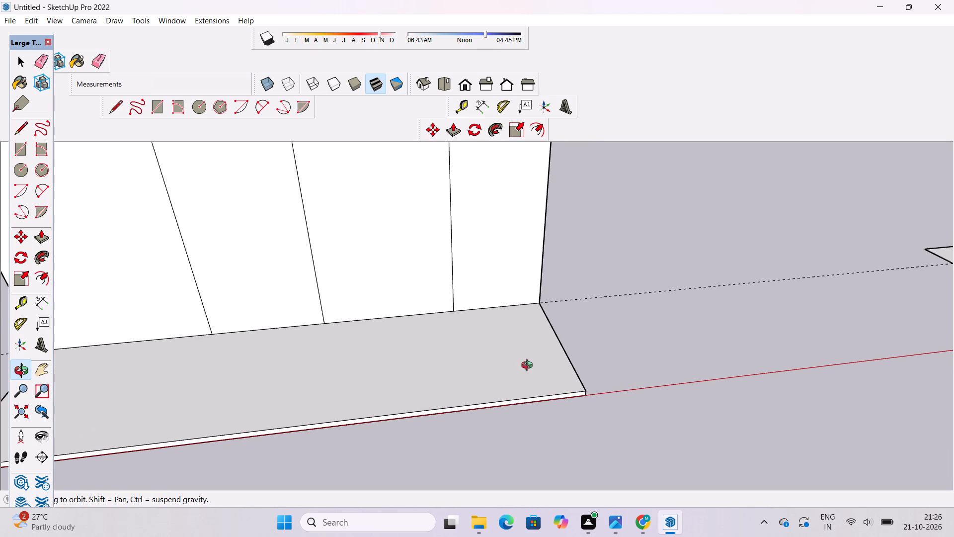
Push/pull the slab's long front edge face outward 15', away from the back block.
shift+drag(518, 367, 526, 330)
scroll(529, 305, down, 12)
drag(444, 370, 592, 353)
scroll(459, 357, up, 2)
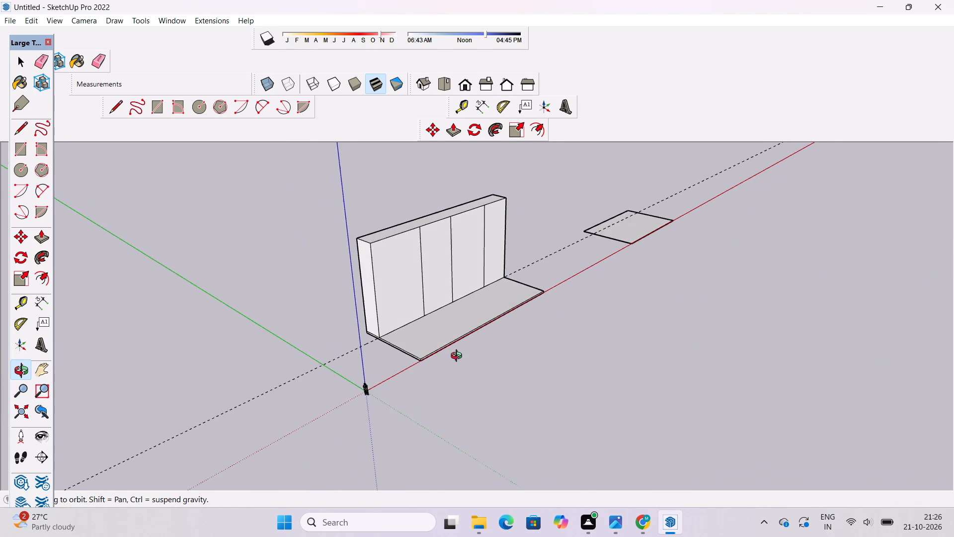
scroll(459, 357, up, 1)
shift+drag(451, 358, 423, 366)
shift+scroll(423, 366, up, 4)
shift+drag(423, 366, 415, 357)
scroll(415, 355, down, 1)
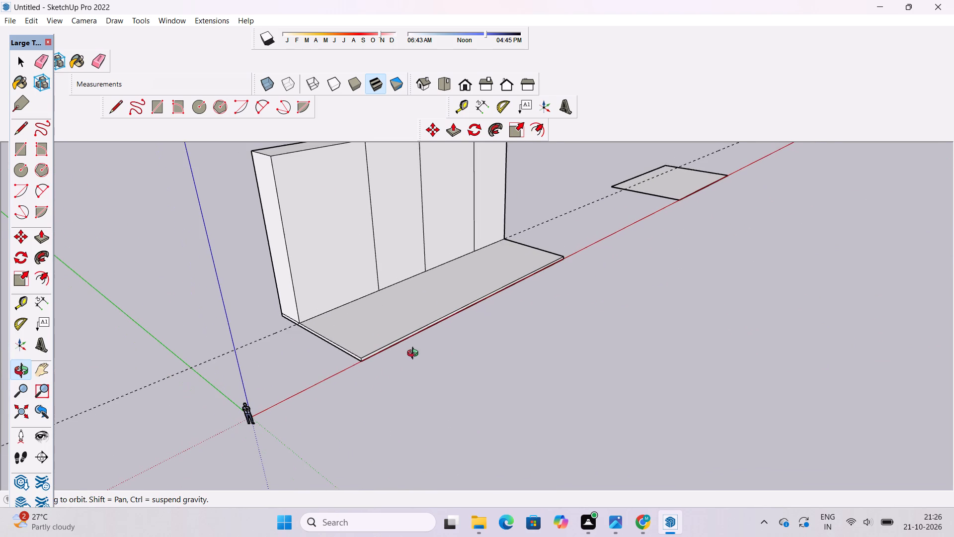
key(p)
scroll(366, 352, up, 7)
click(366, 361)
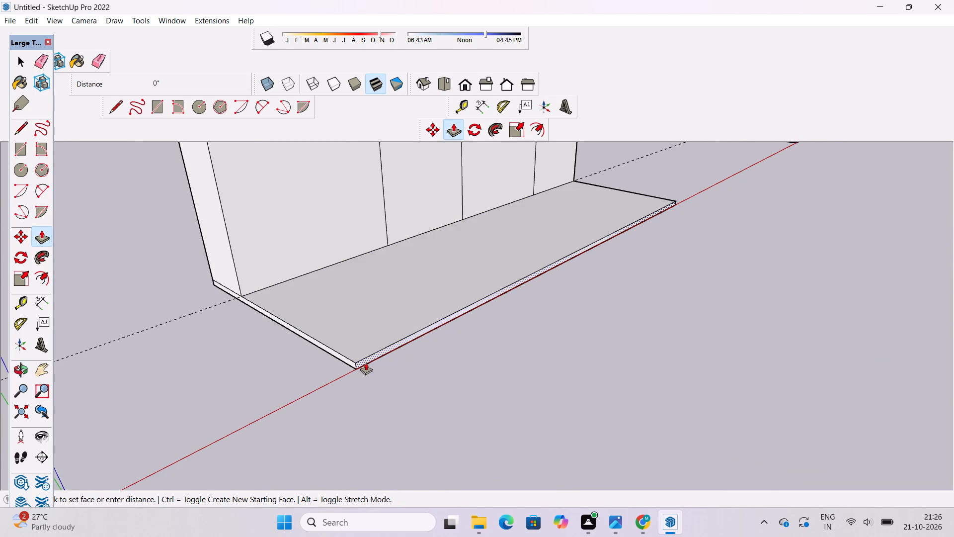
scroll(366, 362, down, 8)
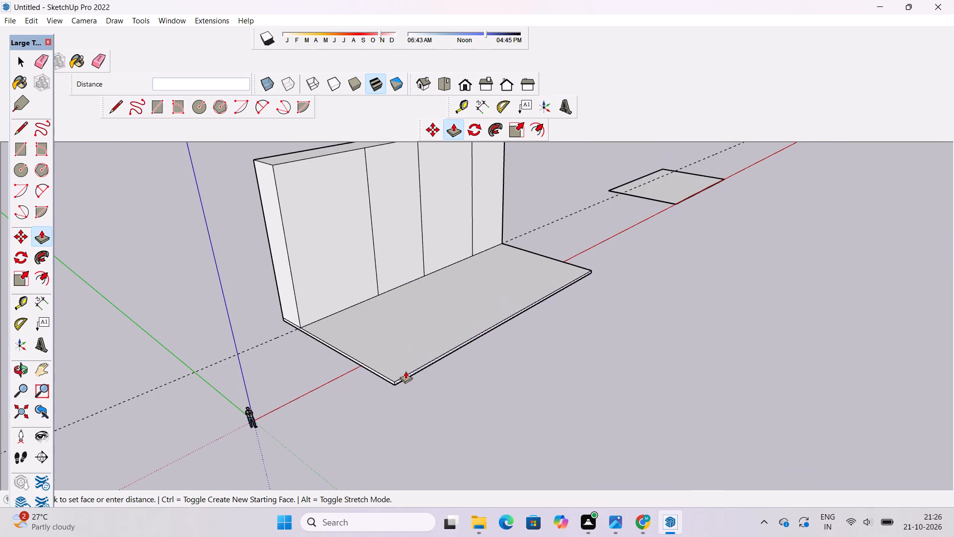
text(15')
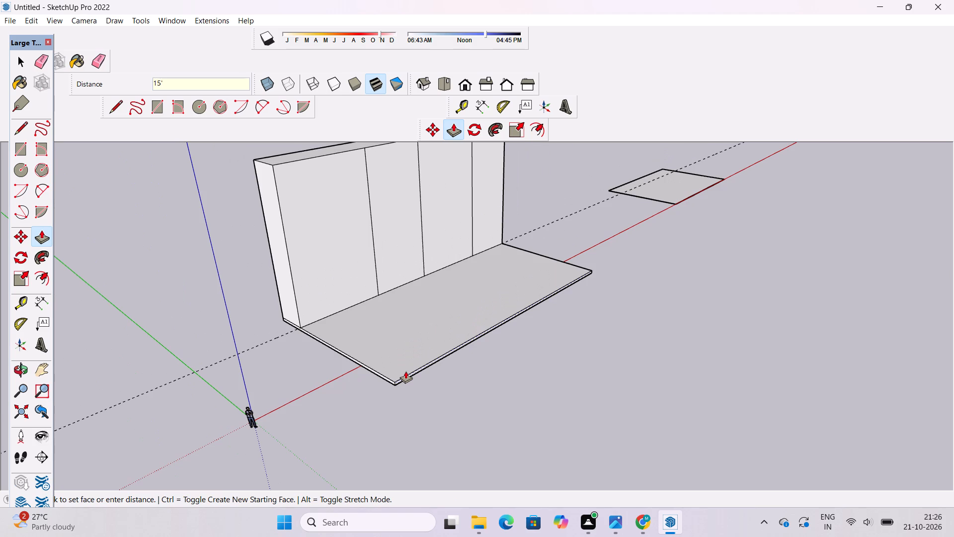
key(Return)
key(o)
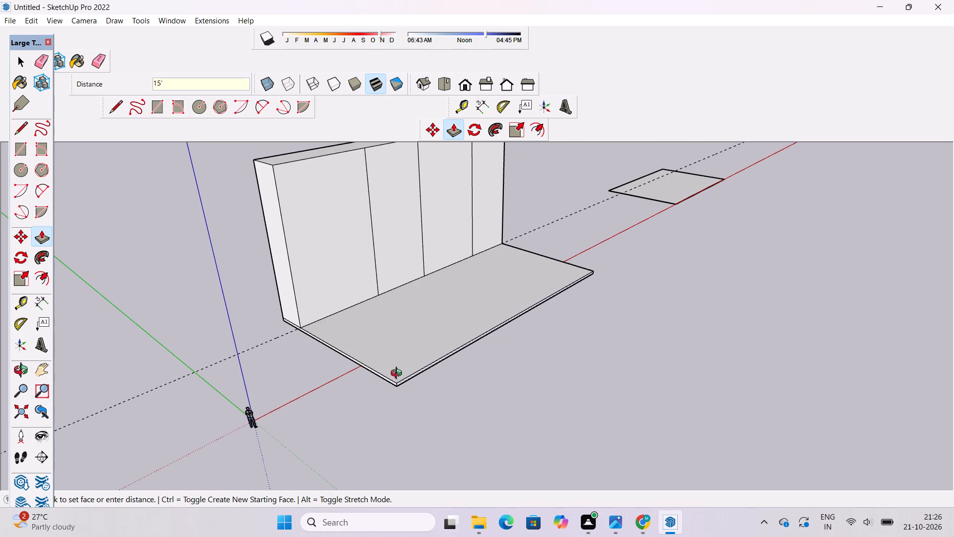
shift+click(428, 357)
drag(425, 358, 401, 371)
drag(402, 369, 347, 384)
scroll(378, 346, down, 5)
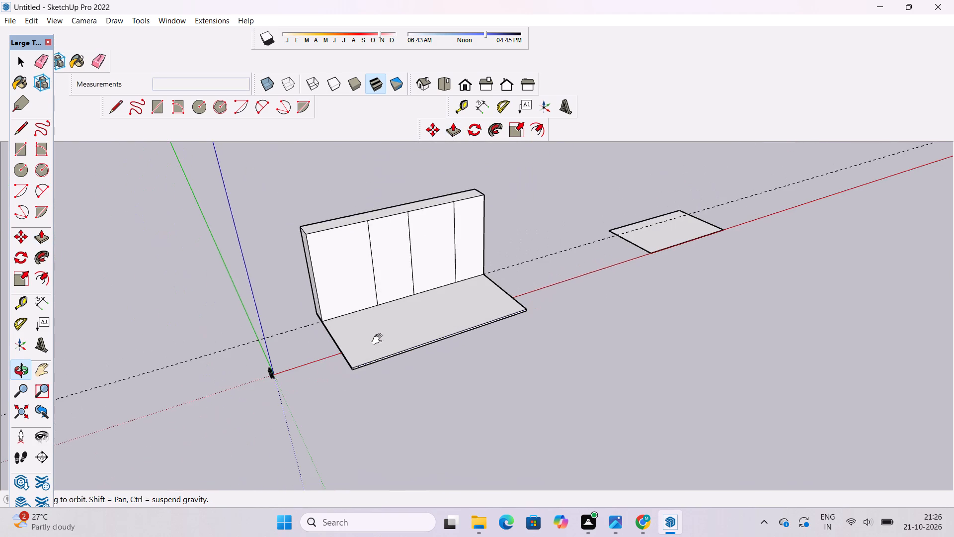
Select all the connected geometry of the slab and the tall back block.
shift+scroll(419, 302, up, 4)
shift+scroll(419, 302, down, 5)
drag(306, 338, 424, 320)
scroll(356, 360, up, 5)
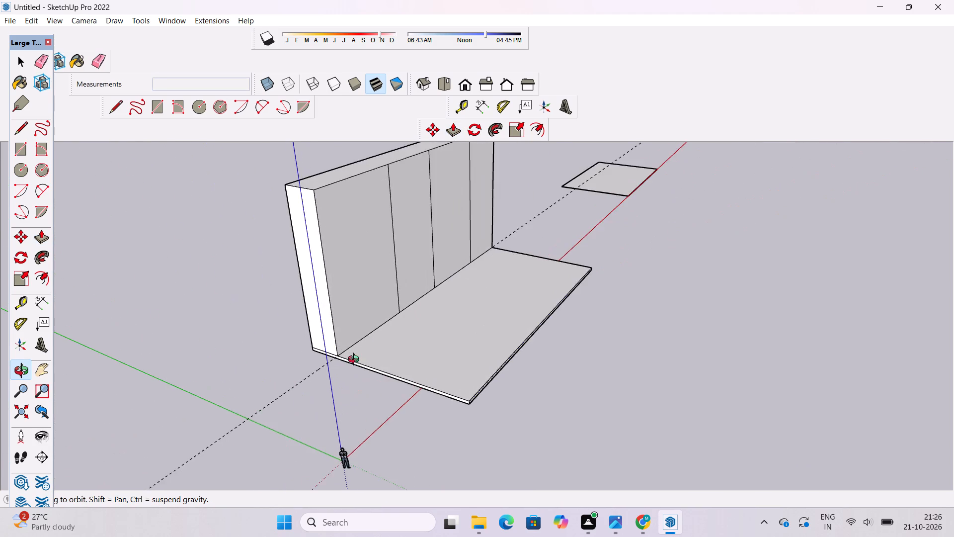
shift+drag(356, 360, 346, 346)
drag(343, 346, 389, 350)
key(space)
triple_click(351, 336)
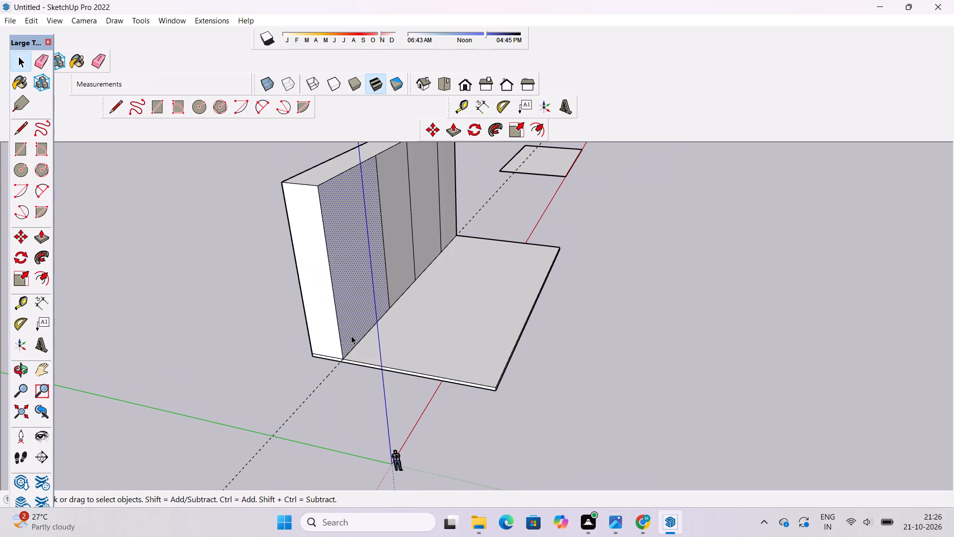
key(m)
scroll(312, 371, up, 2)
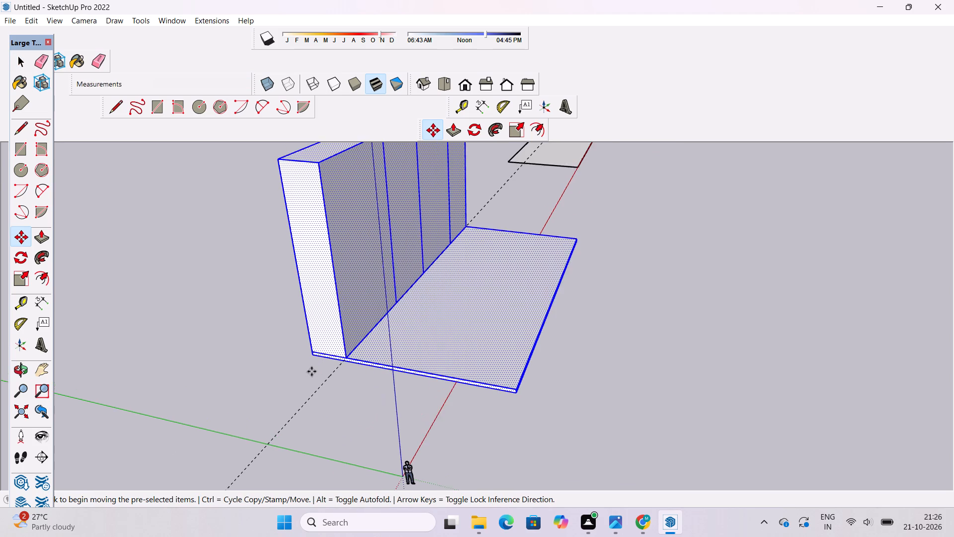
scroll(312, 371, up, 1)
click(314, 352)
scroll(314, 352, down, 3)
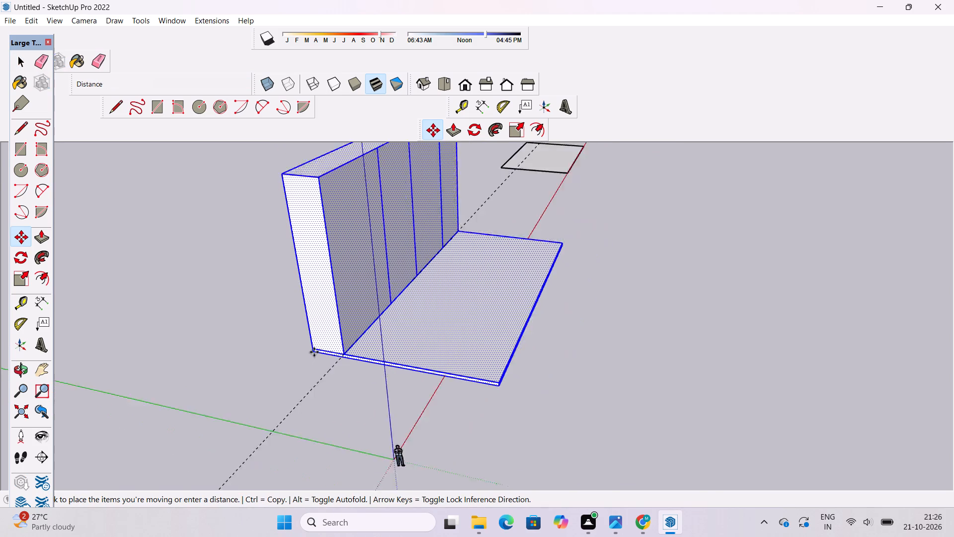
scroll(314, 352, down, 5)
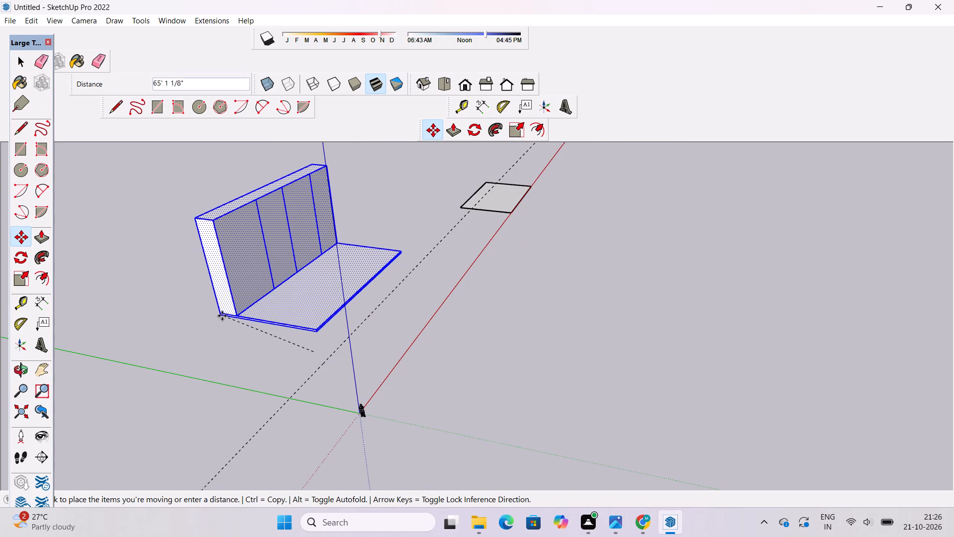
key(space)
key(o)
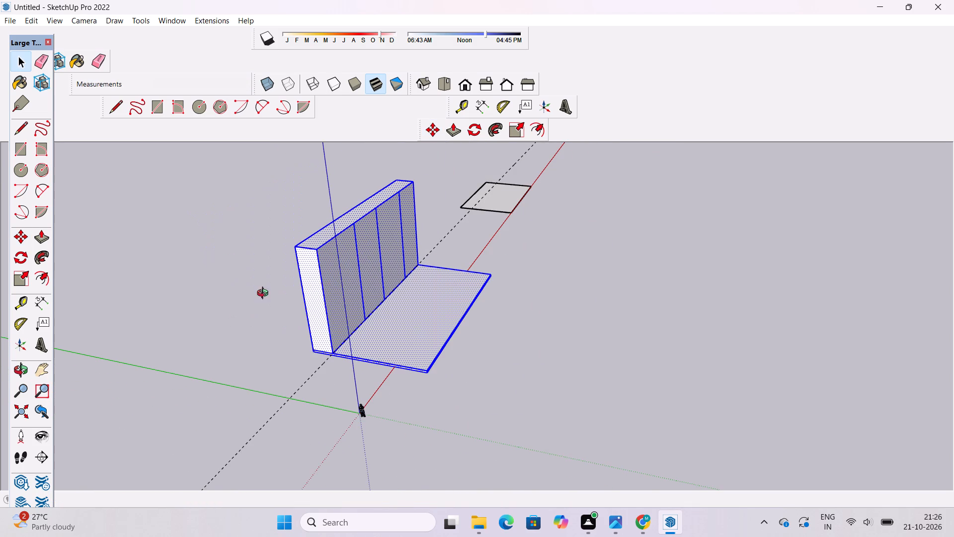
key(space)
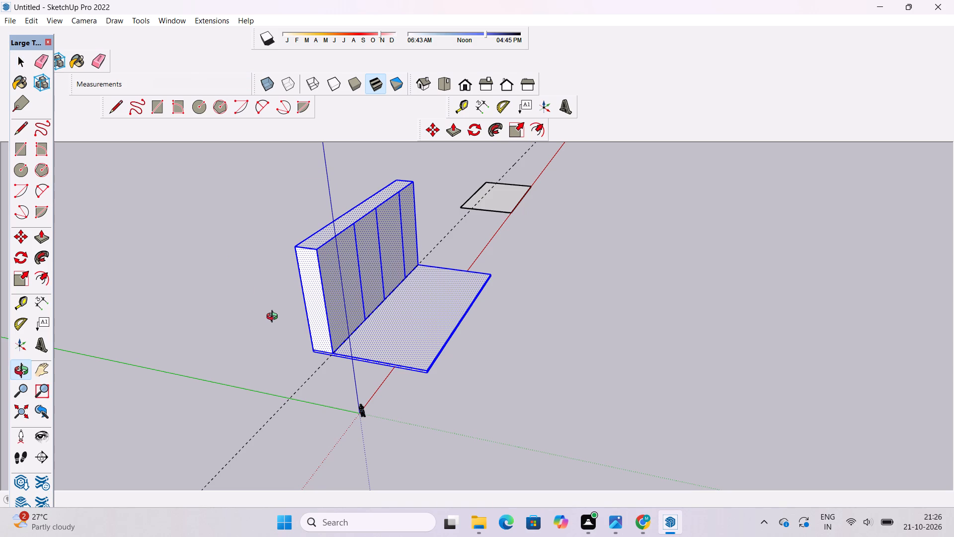
Add the dashed guide to the selected slab and back block, and move them all about 75' 7 1/2" along the green axis, away from the red axis.
shift+click(308, 381)
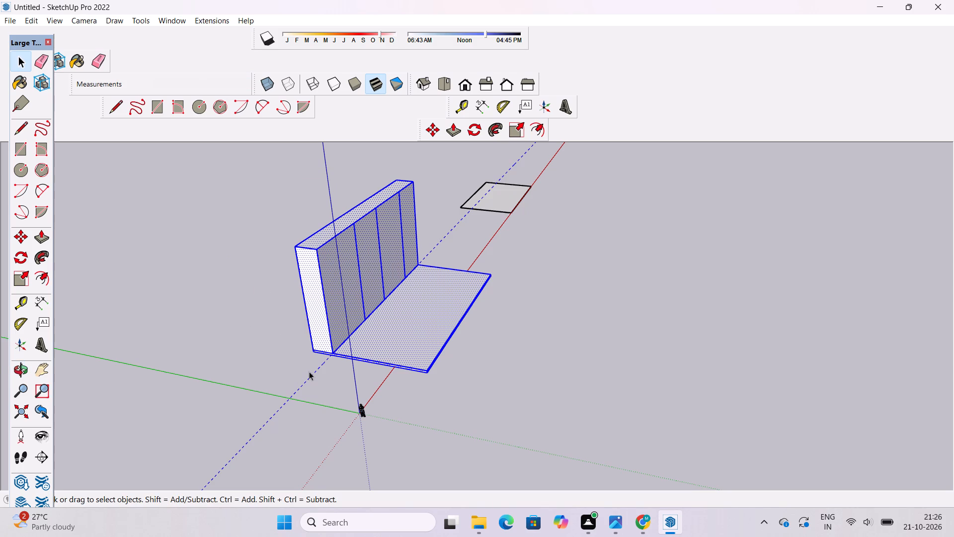
key(space)
text(m)
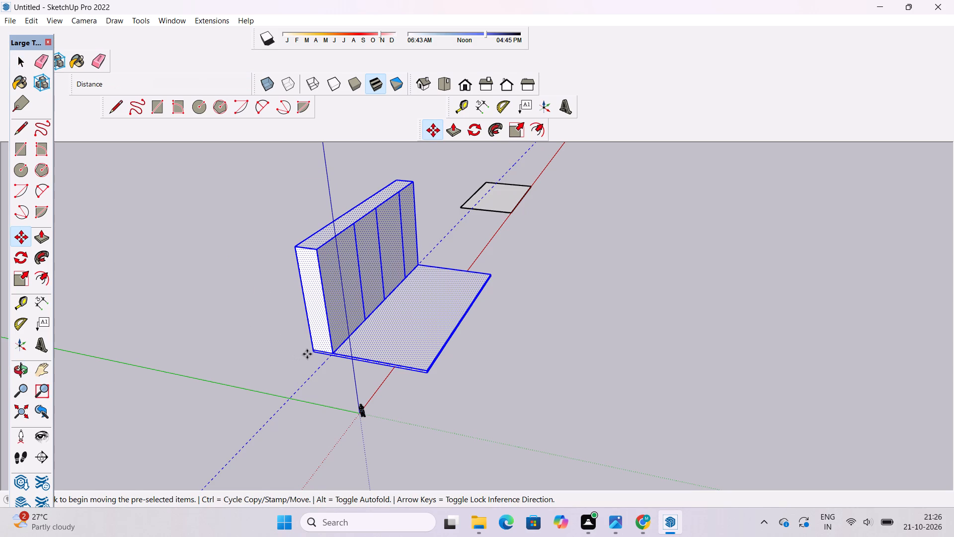
click(314, 354)
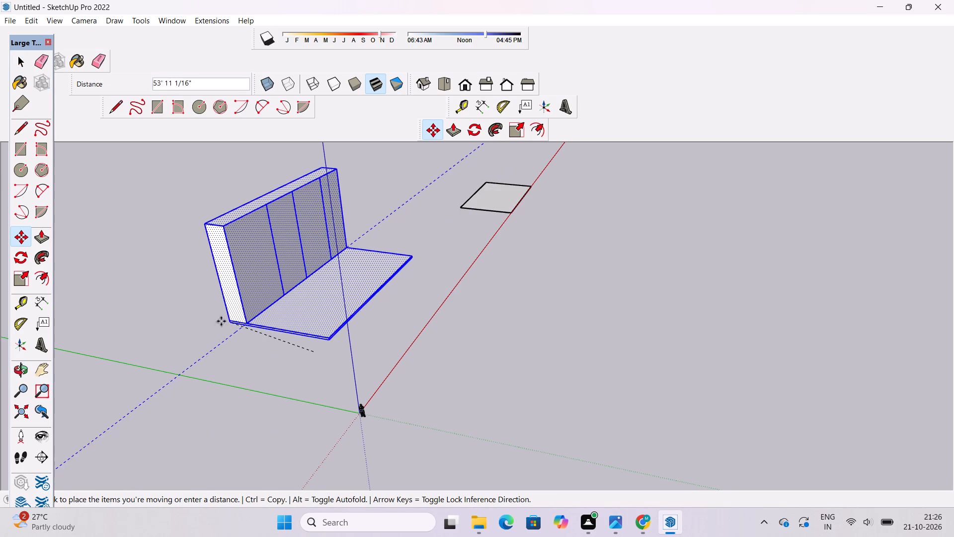
click(177, 326)
key(space)
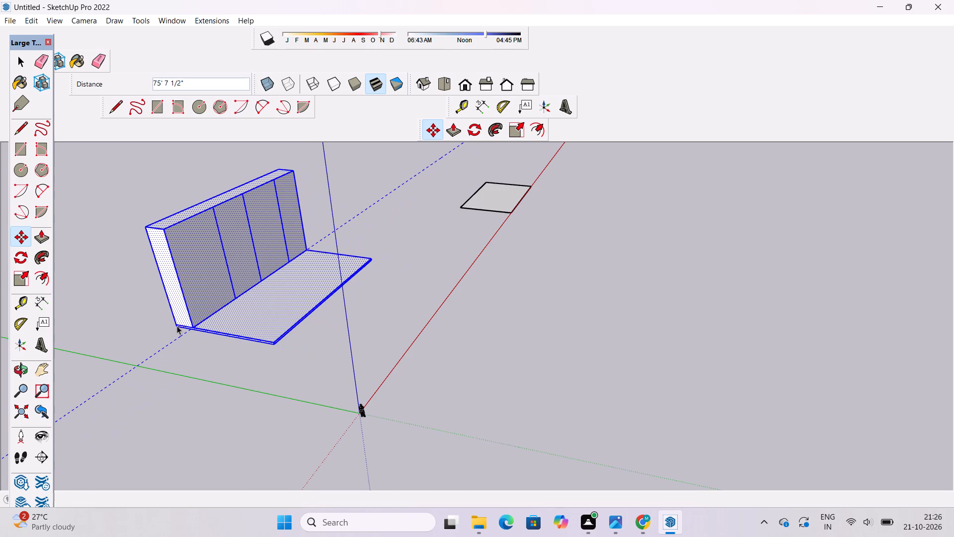
click(181, 348)
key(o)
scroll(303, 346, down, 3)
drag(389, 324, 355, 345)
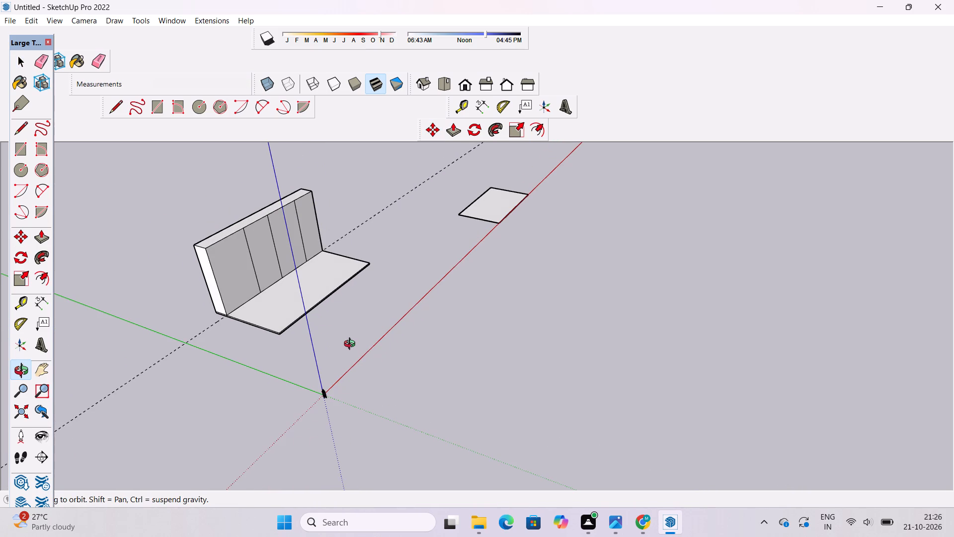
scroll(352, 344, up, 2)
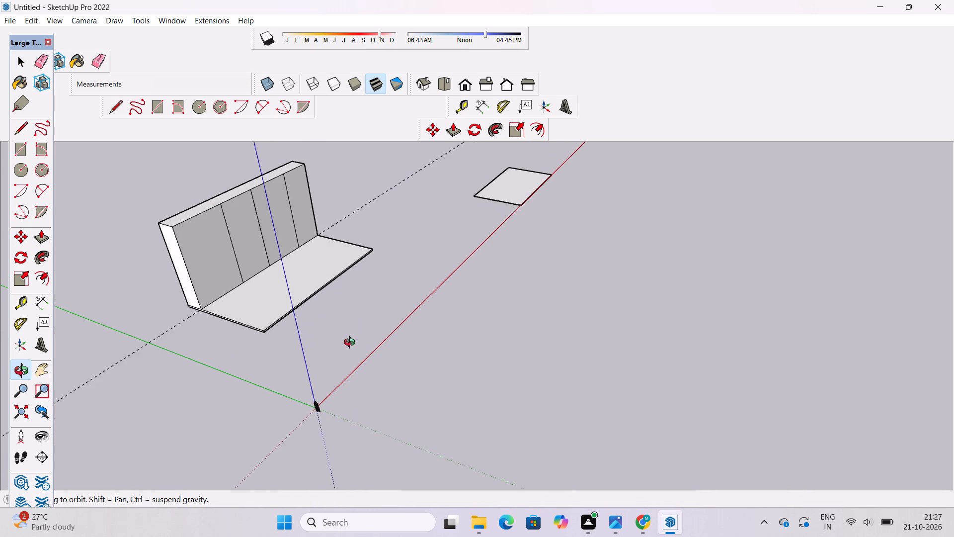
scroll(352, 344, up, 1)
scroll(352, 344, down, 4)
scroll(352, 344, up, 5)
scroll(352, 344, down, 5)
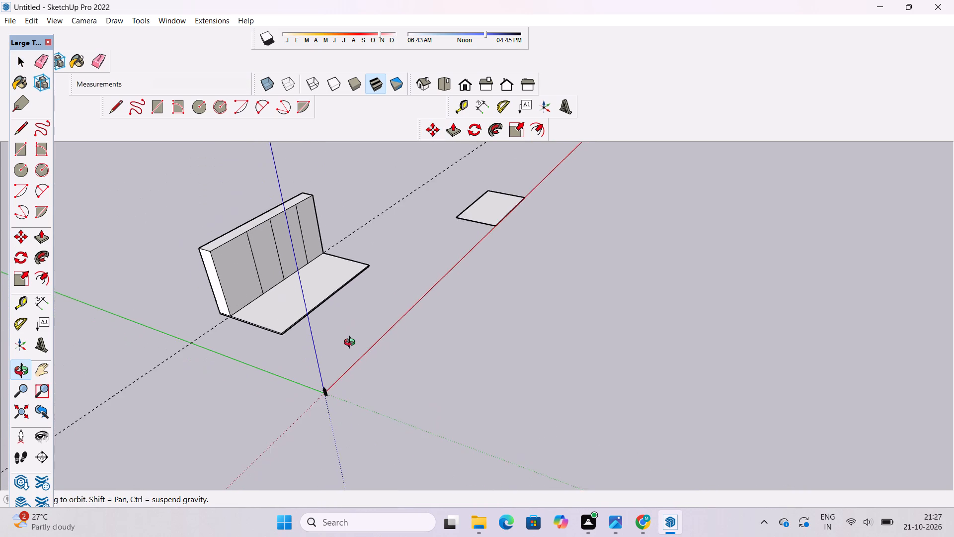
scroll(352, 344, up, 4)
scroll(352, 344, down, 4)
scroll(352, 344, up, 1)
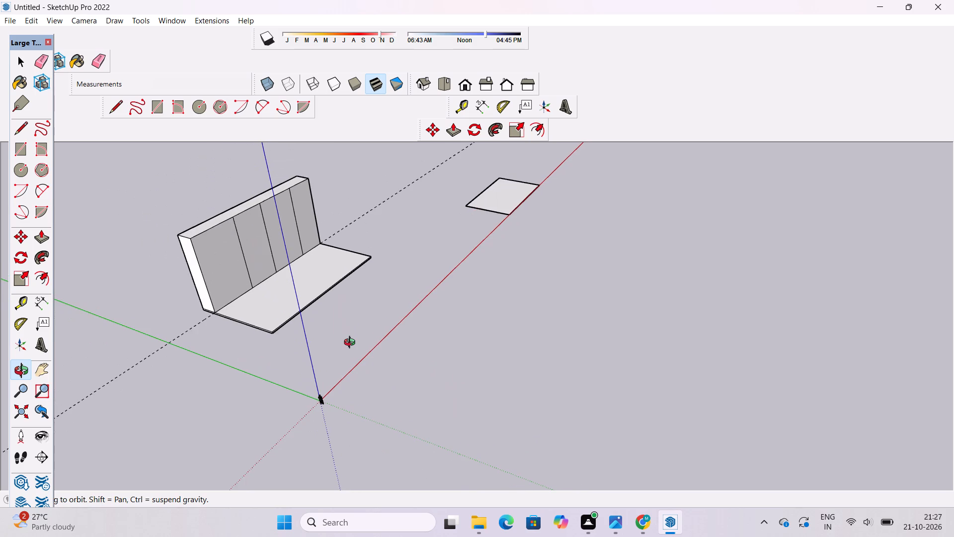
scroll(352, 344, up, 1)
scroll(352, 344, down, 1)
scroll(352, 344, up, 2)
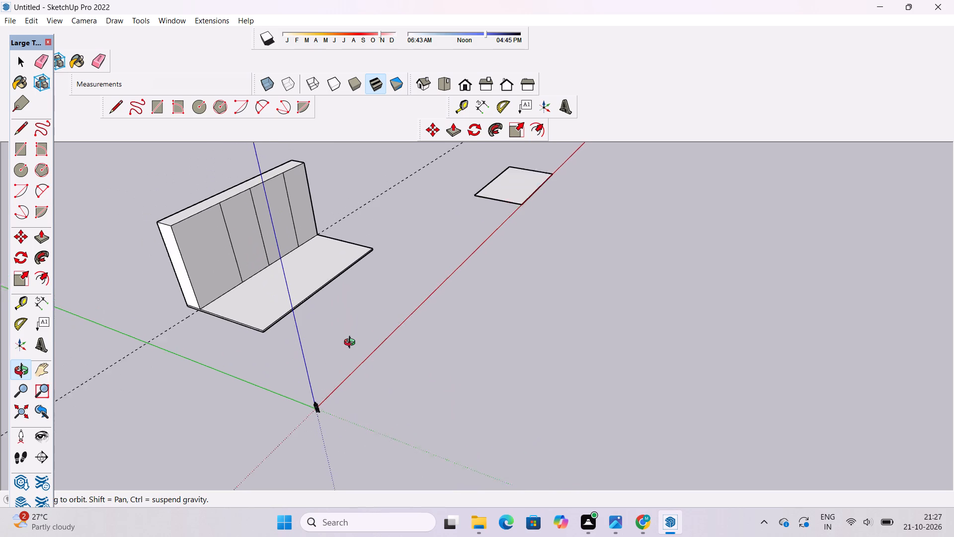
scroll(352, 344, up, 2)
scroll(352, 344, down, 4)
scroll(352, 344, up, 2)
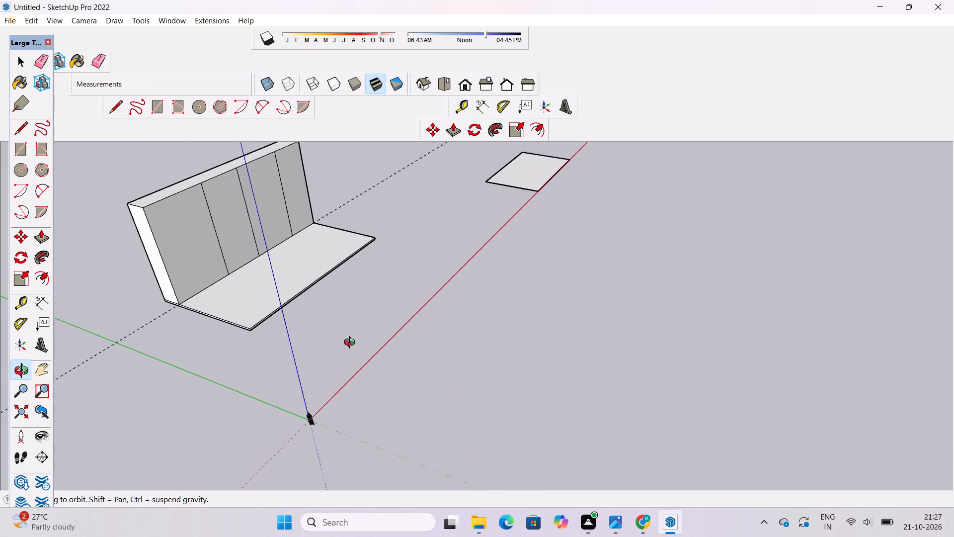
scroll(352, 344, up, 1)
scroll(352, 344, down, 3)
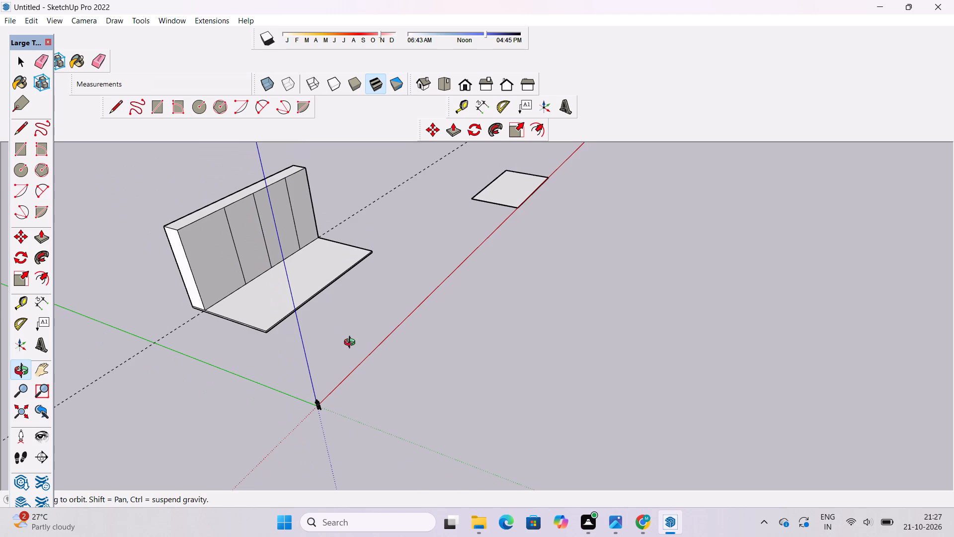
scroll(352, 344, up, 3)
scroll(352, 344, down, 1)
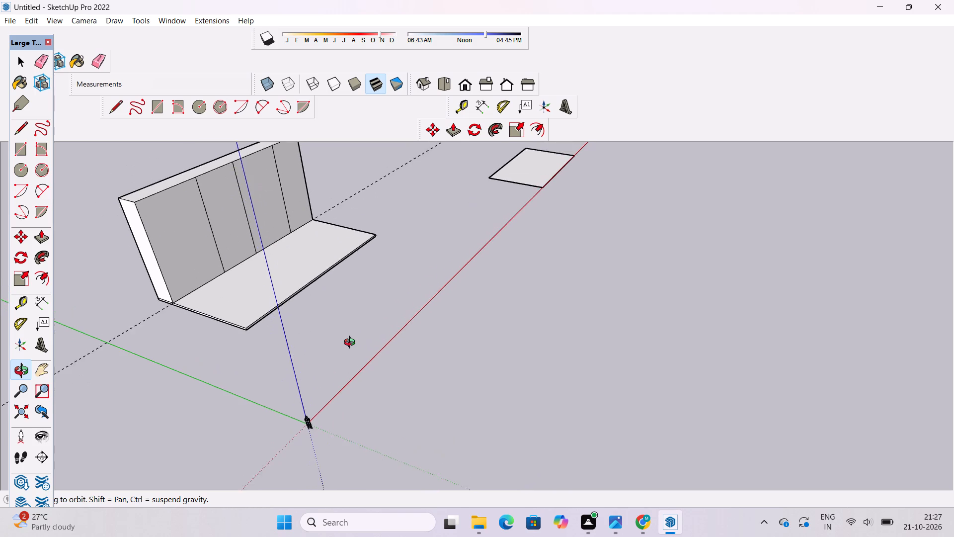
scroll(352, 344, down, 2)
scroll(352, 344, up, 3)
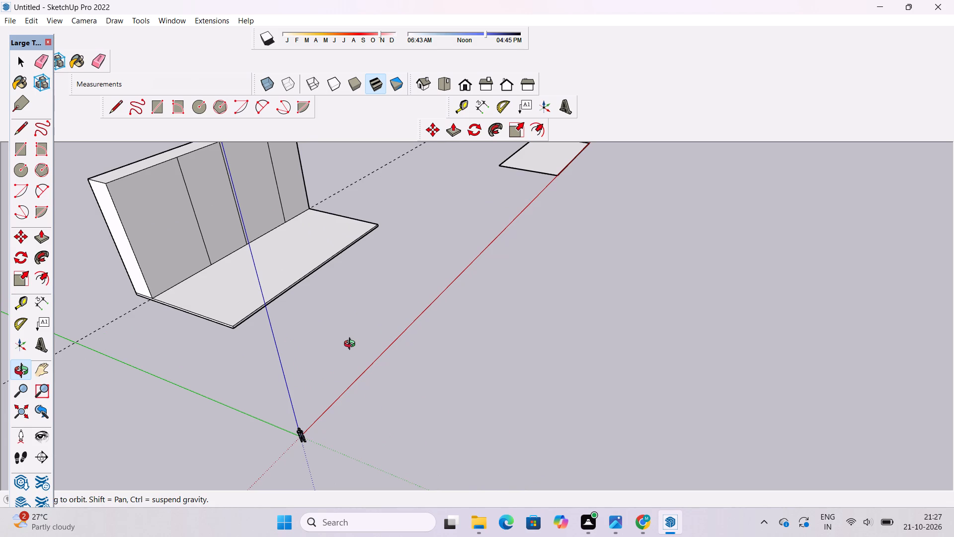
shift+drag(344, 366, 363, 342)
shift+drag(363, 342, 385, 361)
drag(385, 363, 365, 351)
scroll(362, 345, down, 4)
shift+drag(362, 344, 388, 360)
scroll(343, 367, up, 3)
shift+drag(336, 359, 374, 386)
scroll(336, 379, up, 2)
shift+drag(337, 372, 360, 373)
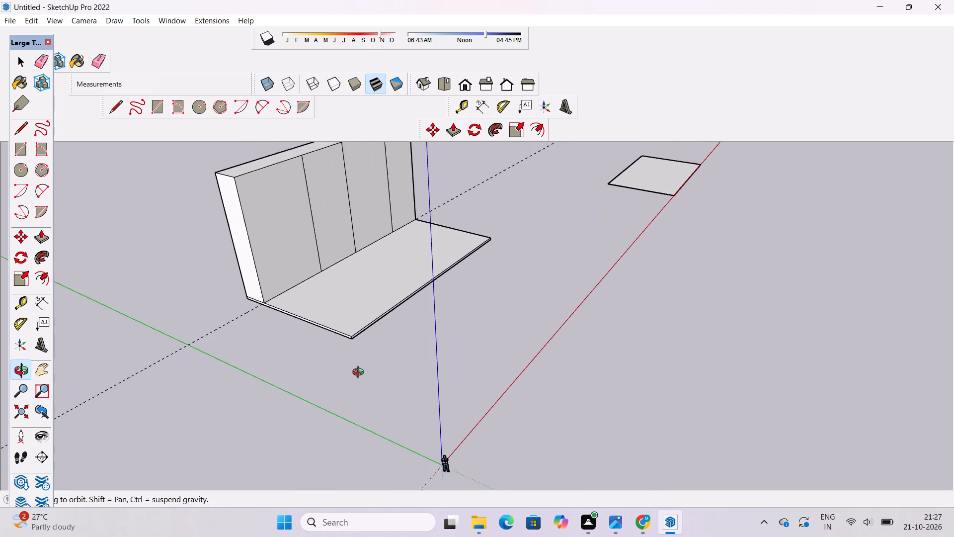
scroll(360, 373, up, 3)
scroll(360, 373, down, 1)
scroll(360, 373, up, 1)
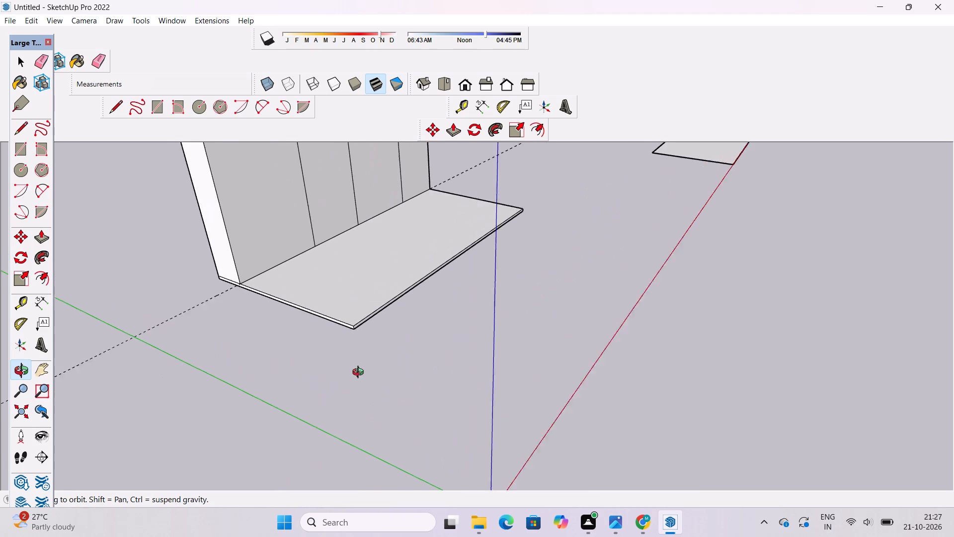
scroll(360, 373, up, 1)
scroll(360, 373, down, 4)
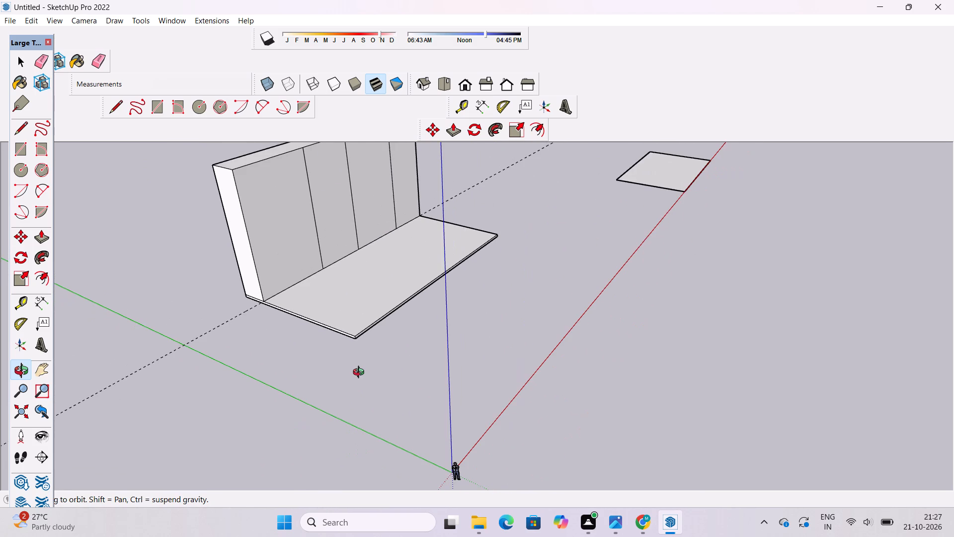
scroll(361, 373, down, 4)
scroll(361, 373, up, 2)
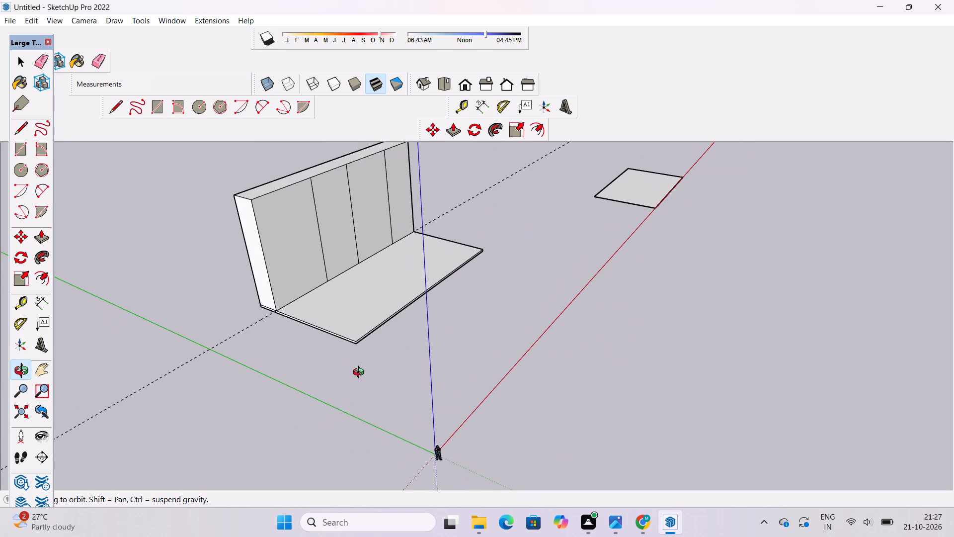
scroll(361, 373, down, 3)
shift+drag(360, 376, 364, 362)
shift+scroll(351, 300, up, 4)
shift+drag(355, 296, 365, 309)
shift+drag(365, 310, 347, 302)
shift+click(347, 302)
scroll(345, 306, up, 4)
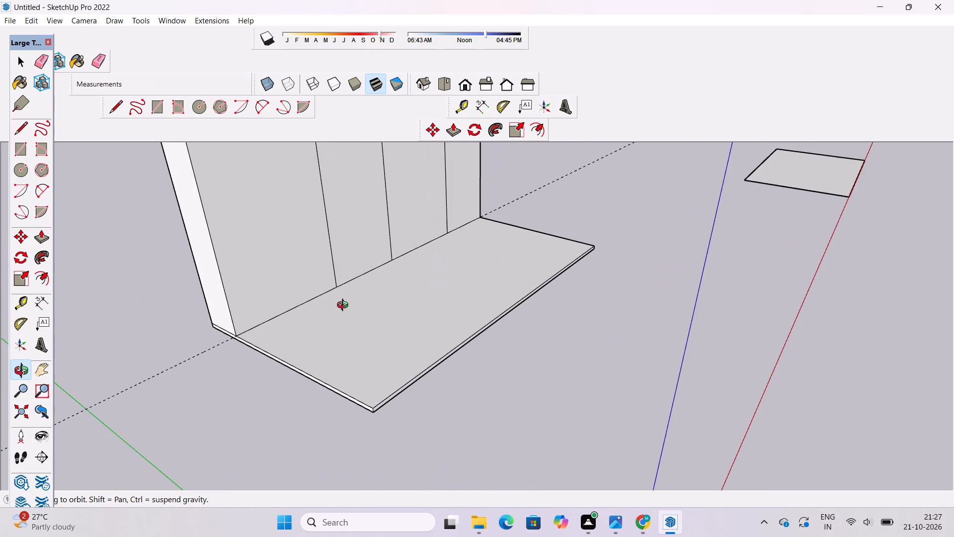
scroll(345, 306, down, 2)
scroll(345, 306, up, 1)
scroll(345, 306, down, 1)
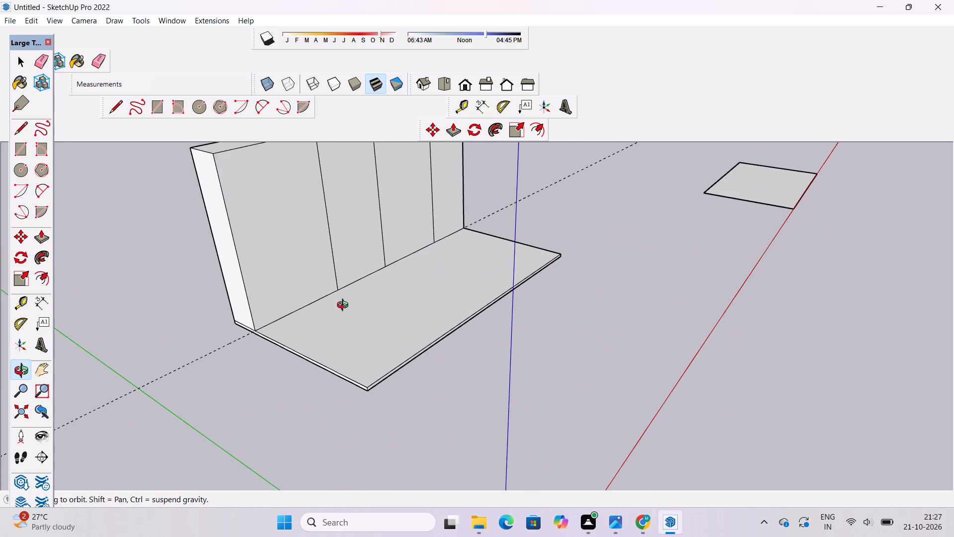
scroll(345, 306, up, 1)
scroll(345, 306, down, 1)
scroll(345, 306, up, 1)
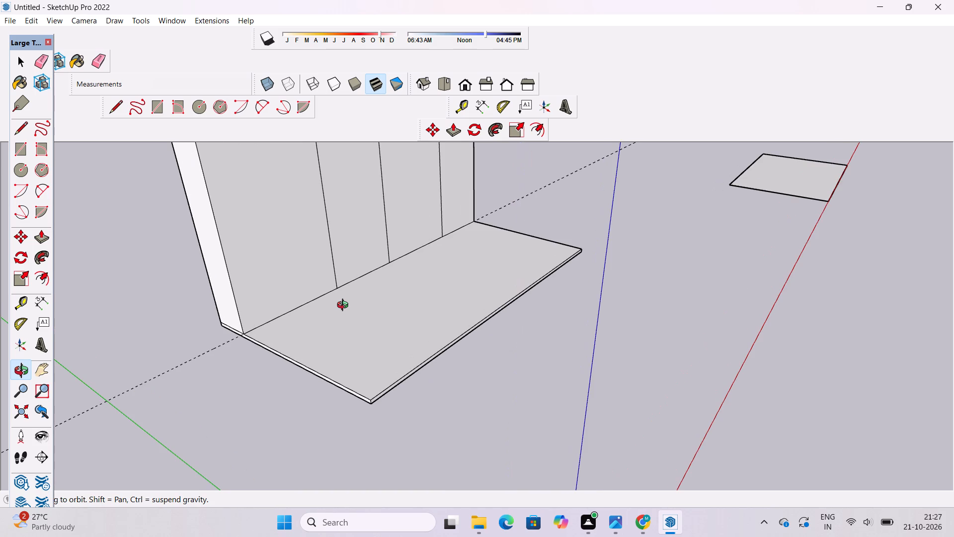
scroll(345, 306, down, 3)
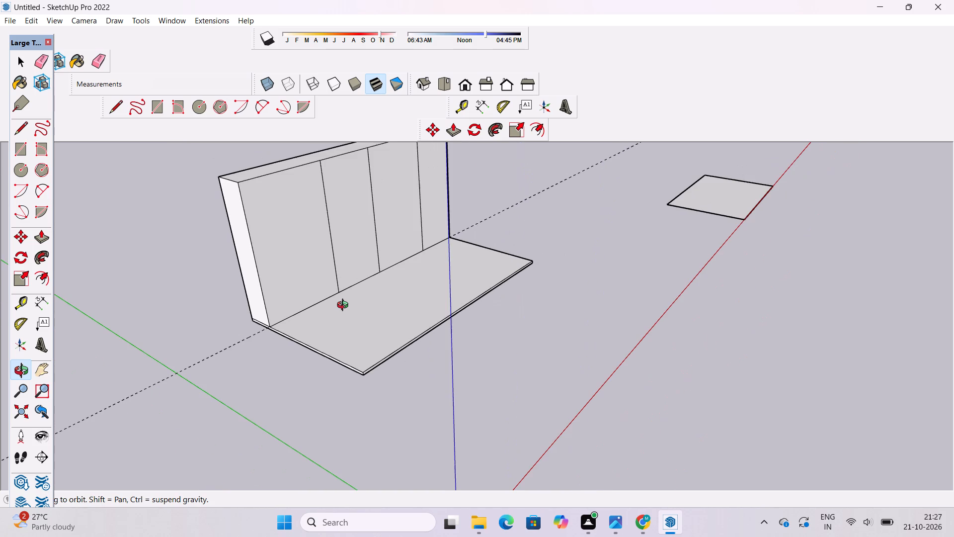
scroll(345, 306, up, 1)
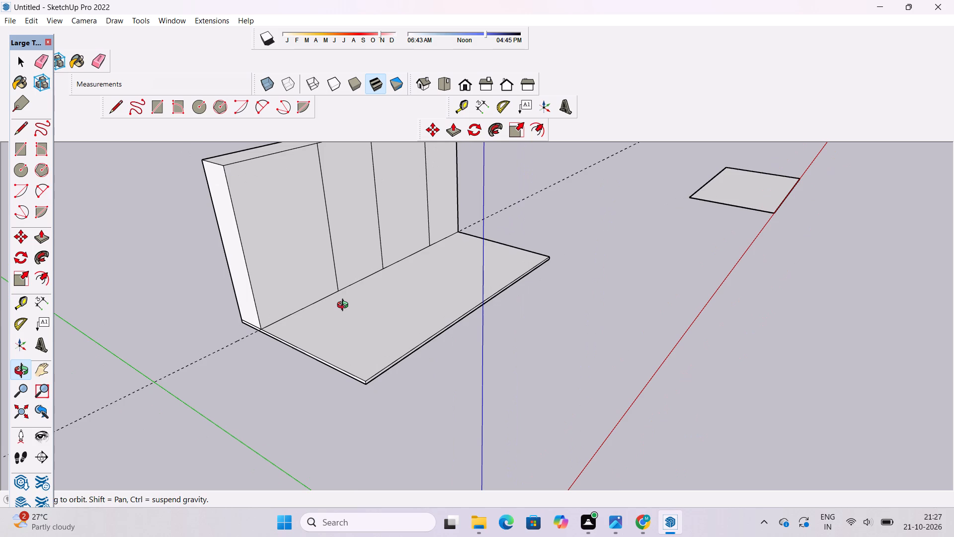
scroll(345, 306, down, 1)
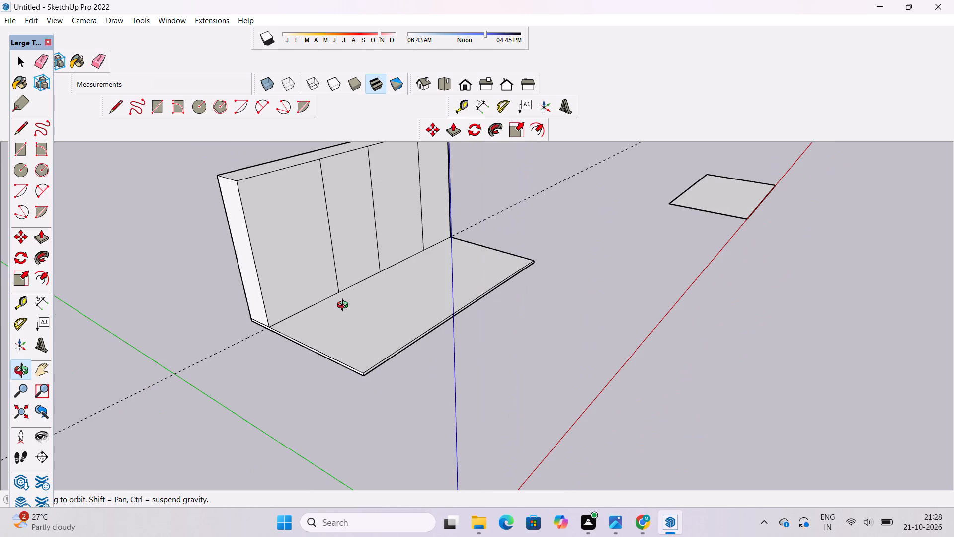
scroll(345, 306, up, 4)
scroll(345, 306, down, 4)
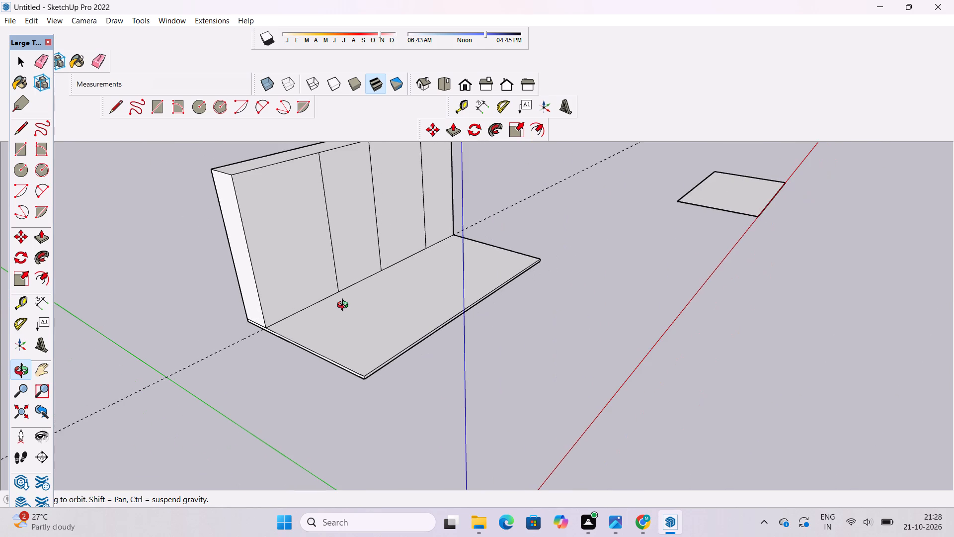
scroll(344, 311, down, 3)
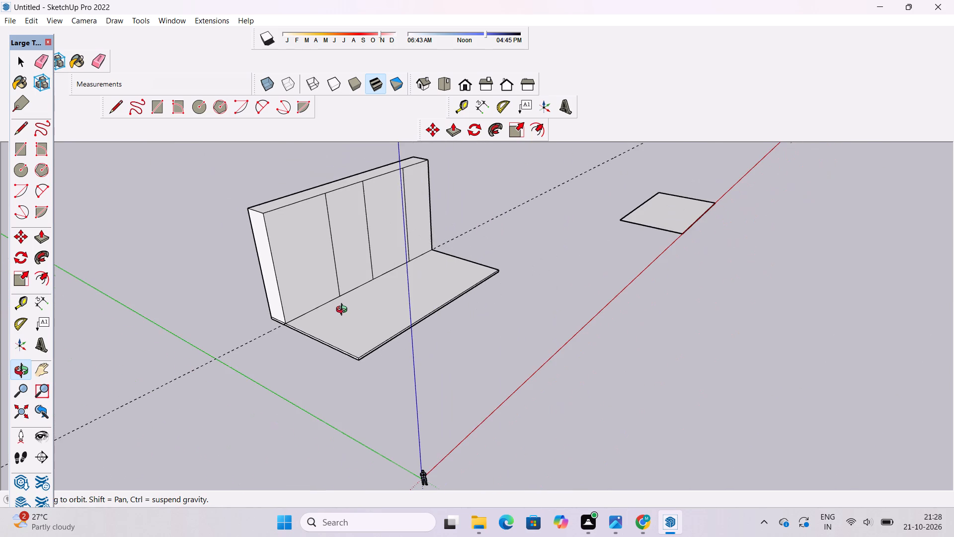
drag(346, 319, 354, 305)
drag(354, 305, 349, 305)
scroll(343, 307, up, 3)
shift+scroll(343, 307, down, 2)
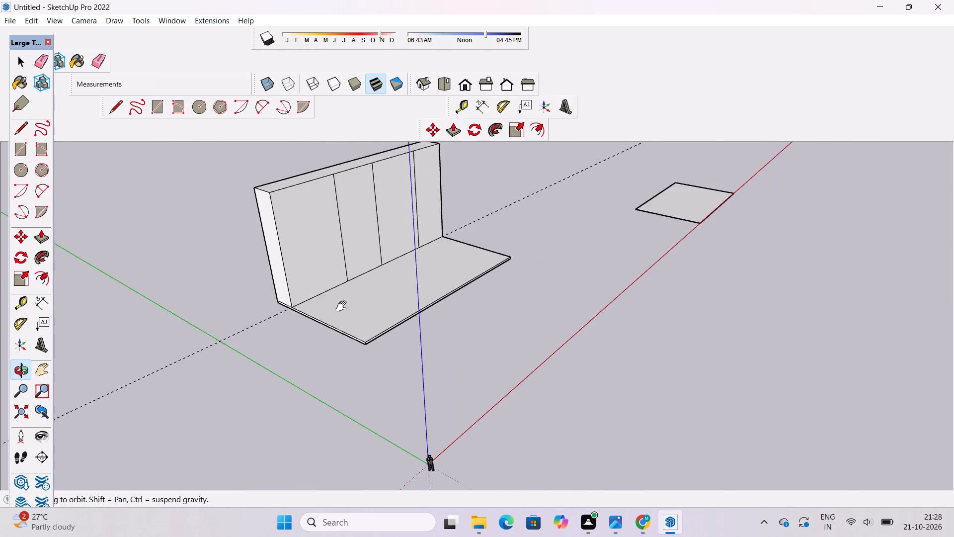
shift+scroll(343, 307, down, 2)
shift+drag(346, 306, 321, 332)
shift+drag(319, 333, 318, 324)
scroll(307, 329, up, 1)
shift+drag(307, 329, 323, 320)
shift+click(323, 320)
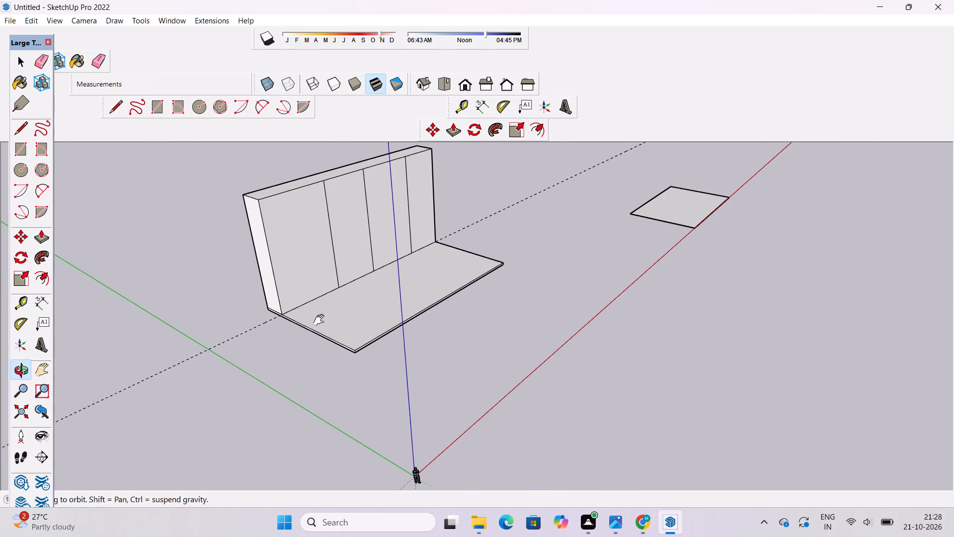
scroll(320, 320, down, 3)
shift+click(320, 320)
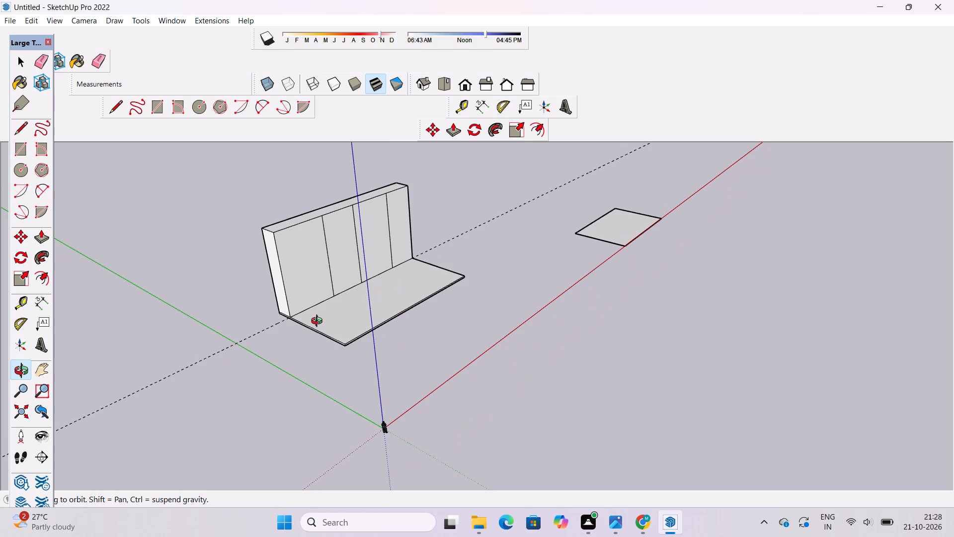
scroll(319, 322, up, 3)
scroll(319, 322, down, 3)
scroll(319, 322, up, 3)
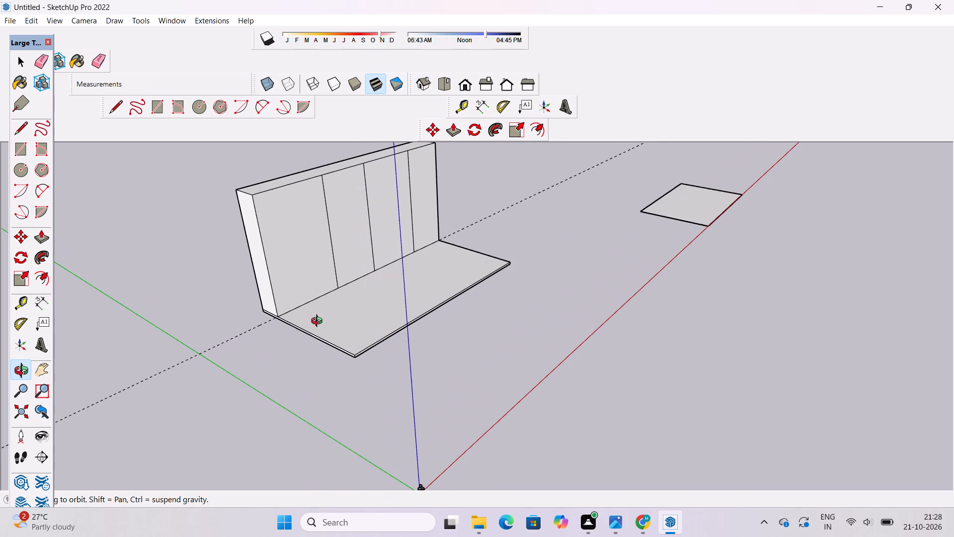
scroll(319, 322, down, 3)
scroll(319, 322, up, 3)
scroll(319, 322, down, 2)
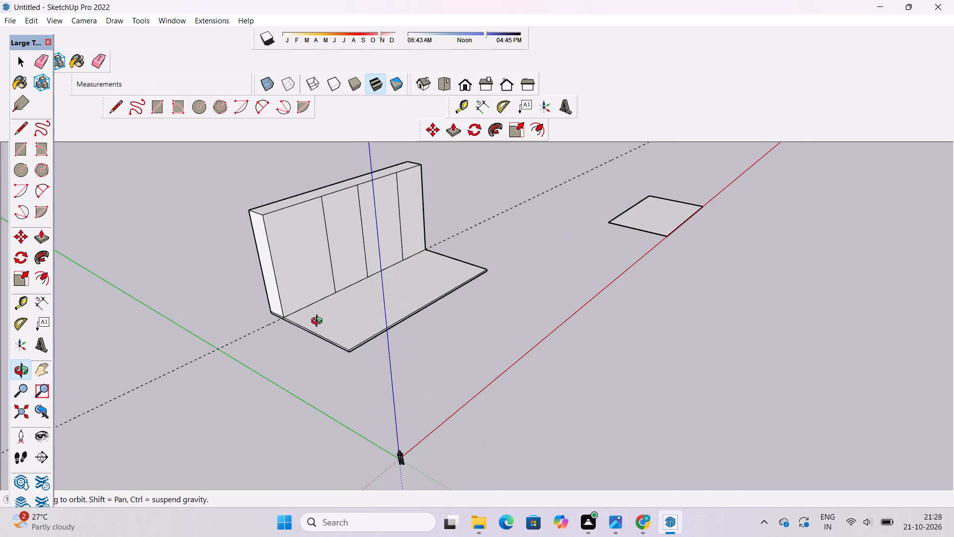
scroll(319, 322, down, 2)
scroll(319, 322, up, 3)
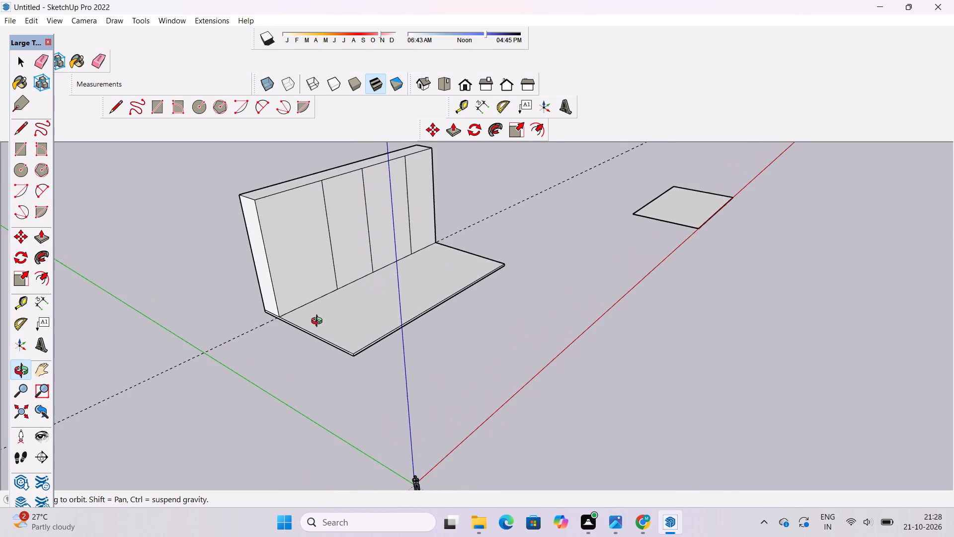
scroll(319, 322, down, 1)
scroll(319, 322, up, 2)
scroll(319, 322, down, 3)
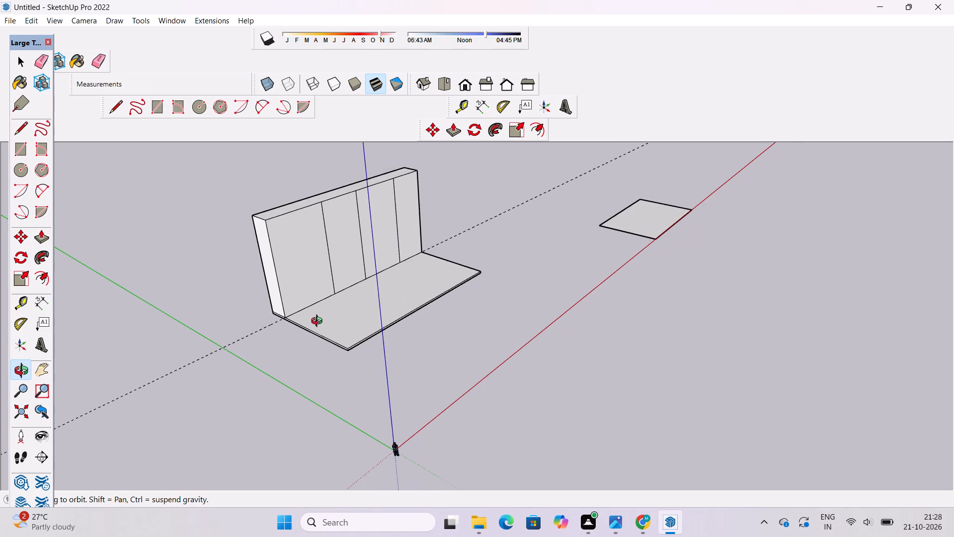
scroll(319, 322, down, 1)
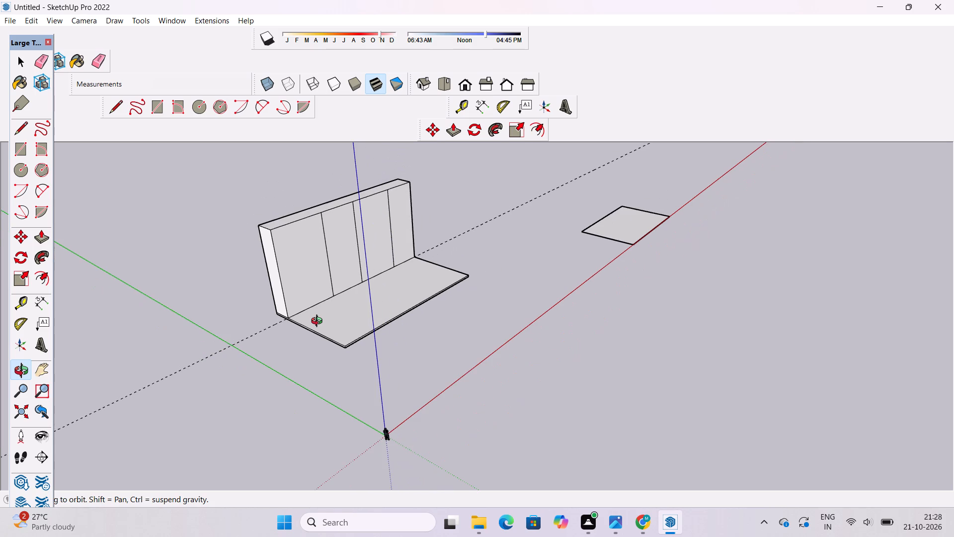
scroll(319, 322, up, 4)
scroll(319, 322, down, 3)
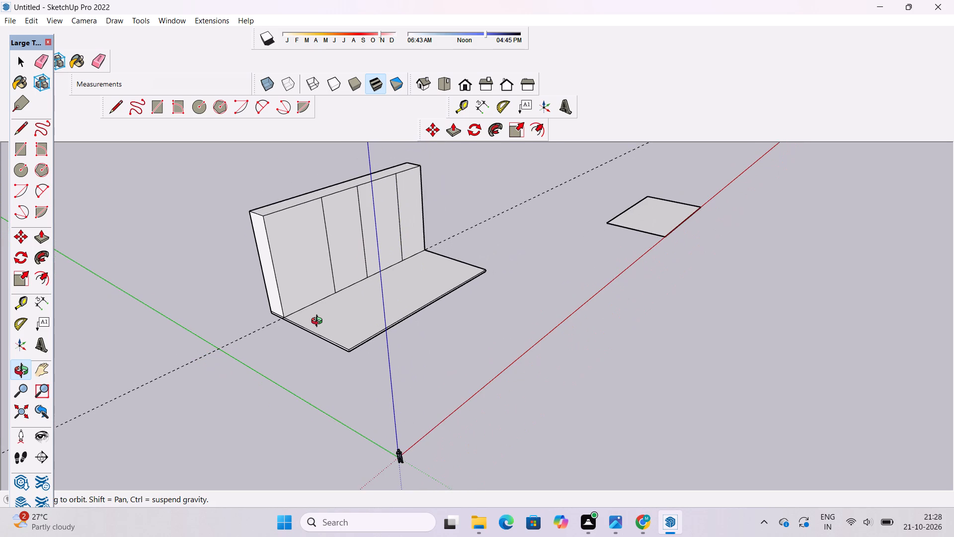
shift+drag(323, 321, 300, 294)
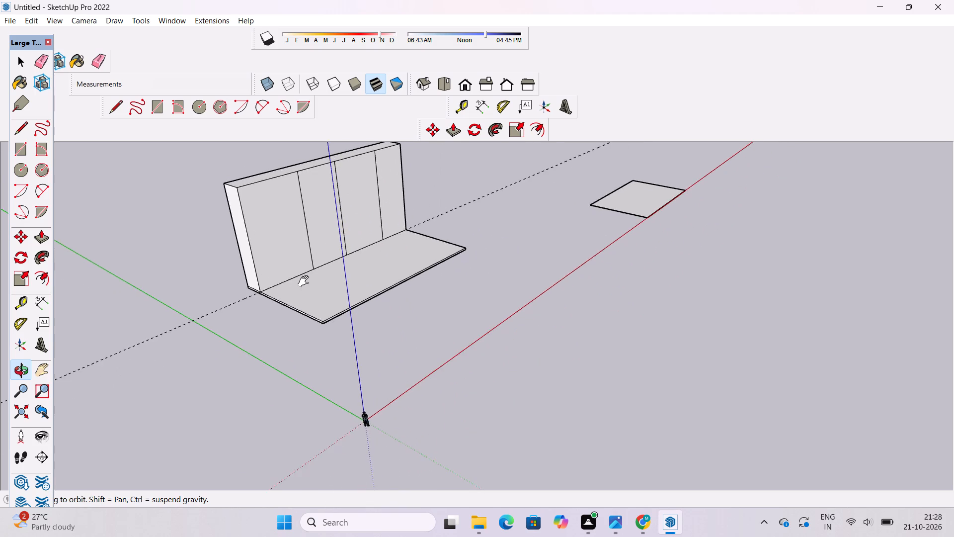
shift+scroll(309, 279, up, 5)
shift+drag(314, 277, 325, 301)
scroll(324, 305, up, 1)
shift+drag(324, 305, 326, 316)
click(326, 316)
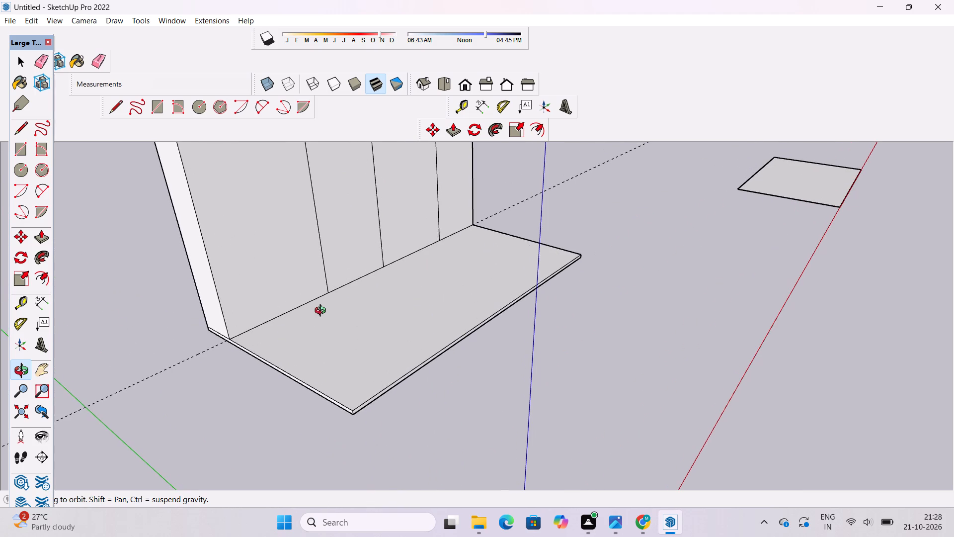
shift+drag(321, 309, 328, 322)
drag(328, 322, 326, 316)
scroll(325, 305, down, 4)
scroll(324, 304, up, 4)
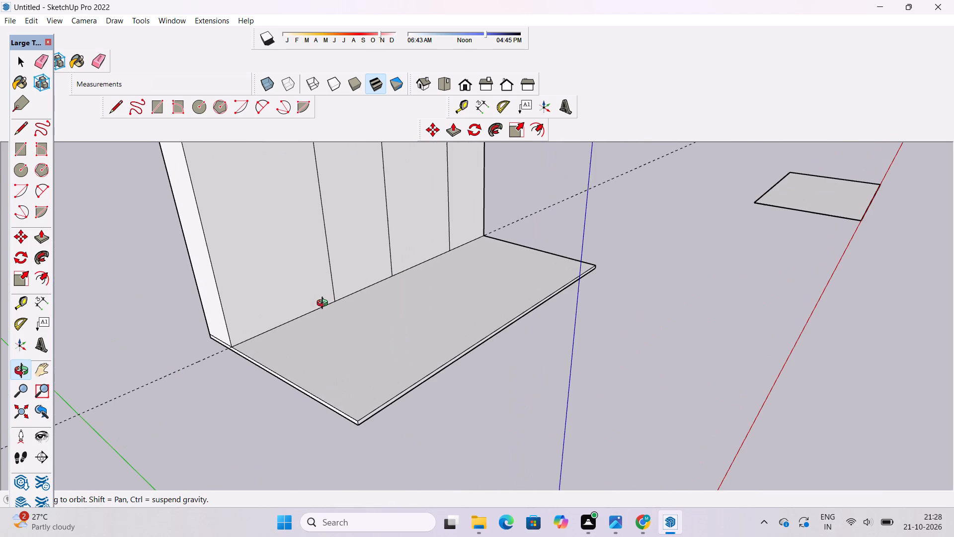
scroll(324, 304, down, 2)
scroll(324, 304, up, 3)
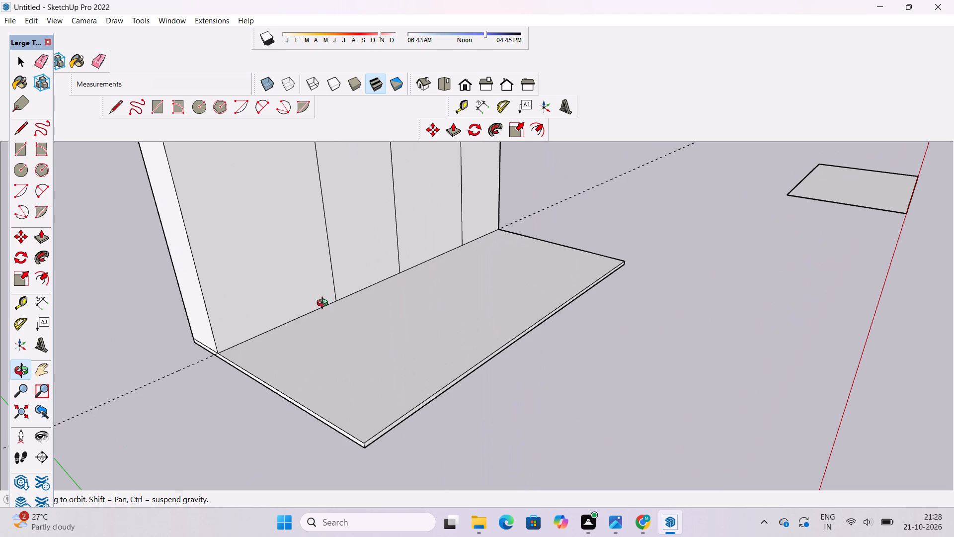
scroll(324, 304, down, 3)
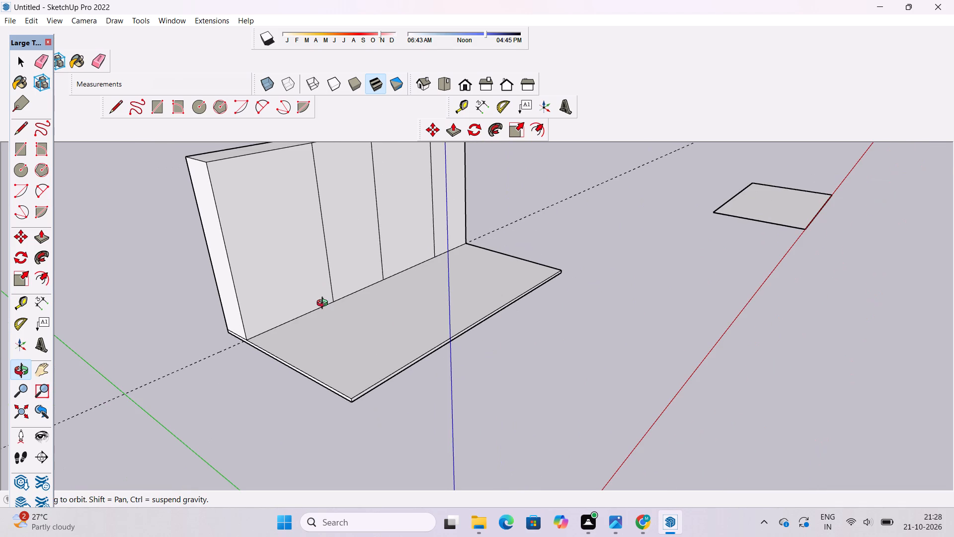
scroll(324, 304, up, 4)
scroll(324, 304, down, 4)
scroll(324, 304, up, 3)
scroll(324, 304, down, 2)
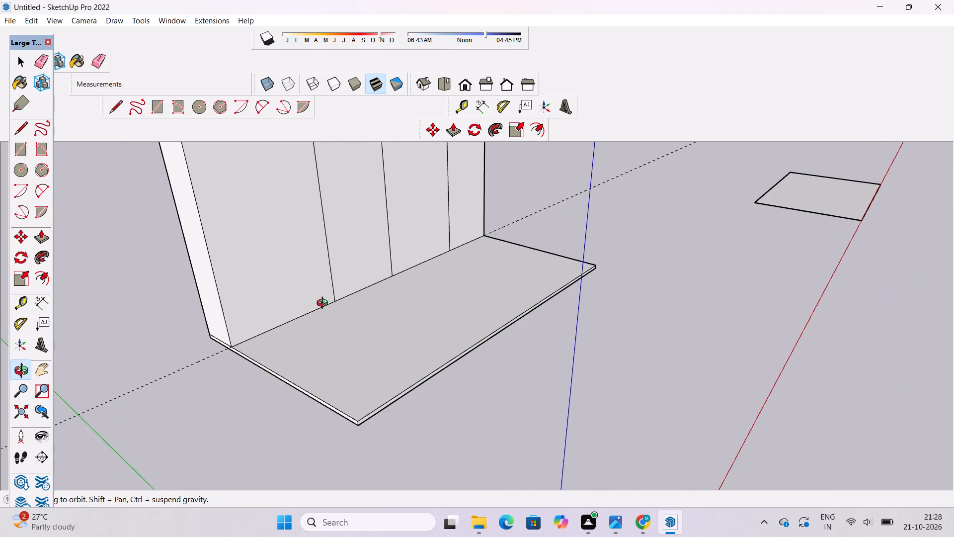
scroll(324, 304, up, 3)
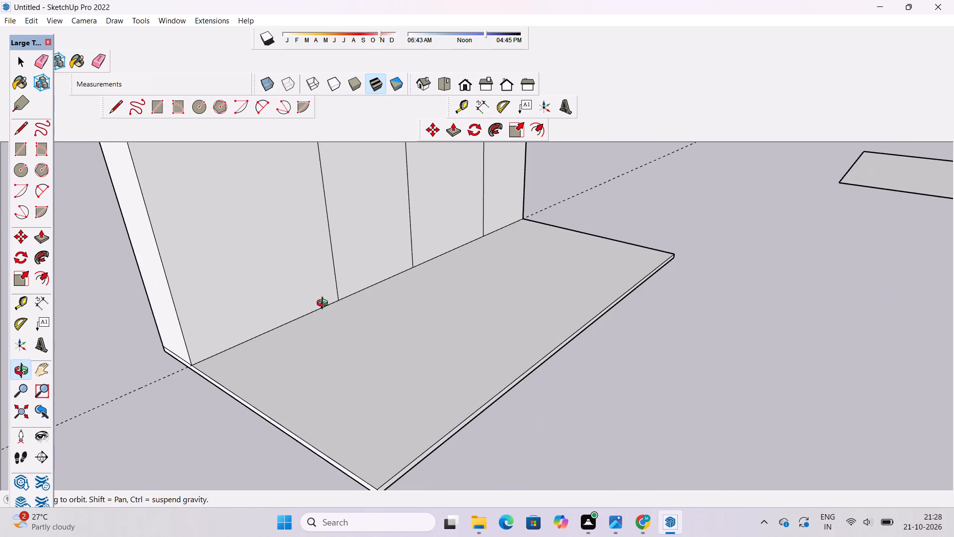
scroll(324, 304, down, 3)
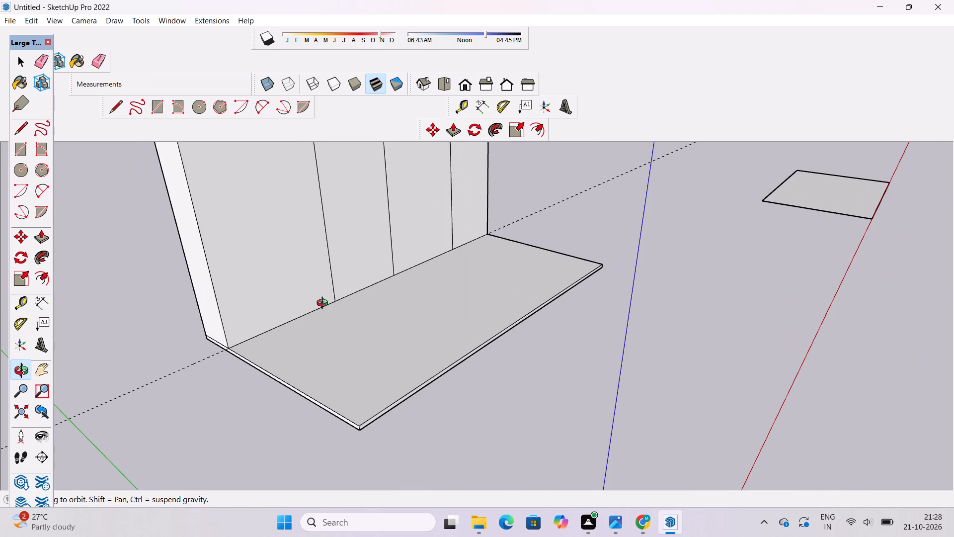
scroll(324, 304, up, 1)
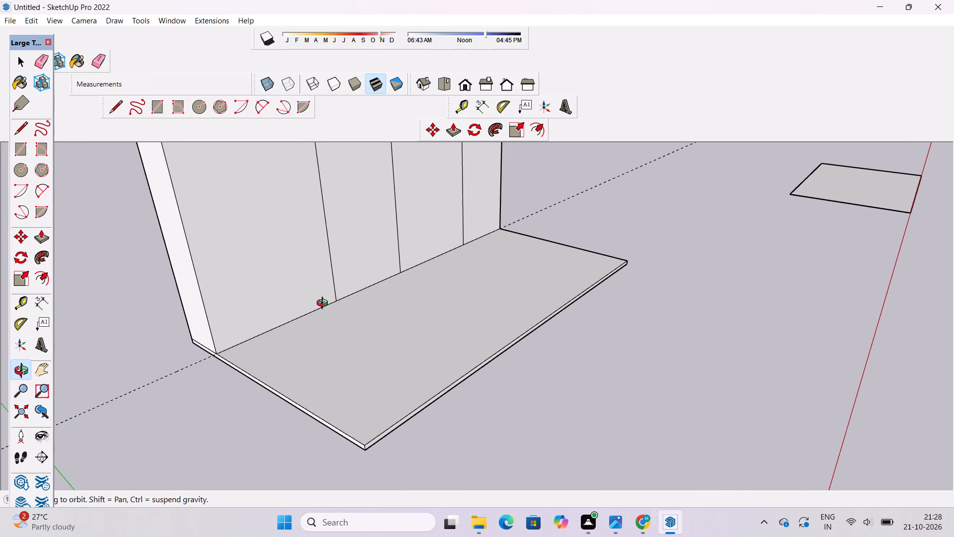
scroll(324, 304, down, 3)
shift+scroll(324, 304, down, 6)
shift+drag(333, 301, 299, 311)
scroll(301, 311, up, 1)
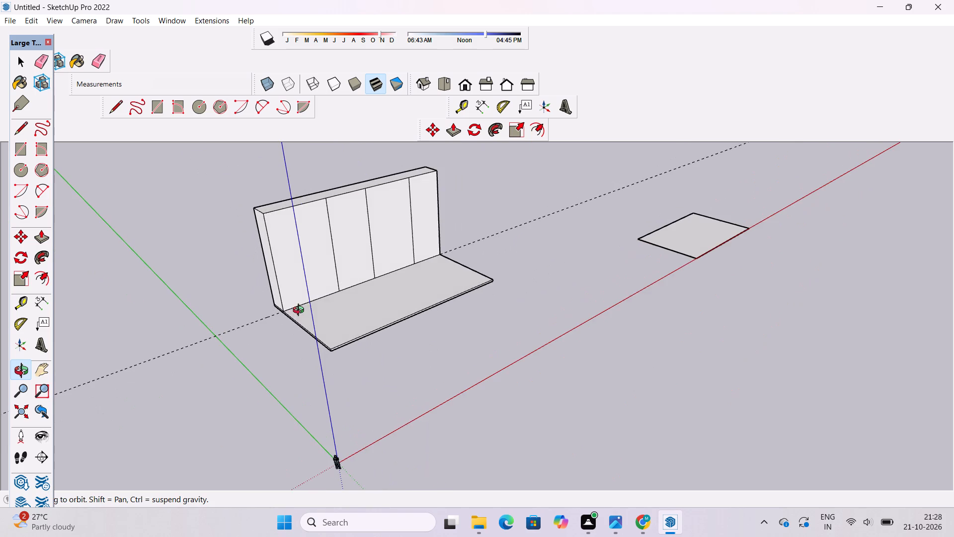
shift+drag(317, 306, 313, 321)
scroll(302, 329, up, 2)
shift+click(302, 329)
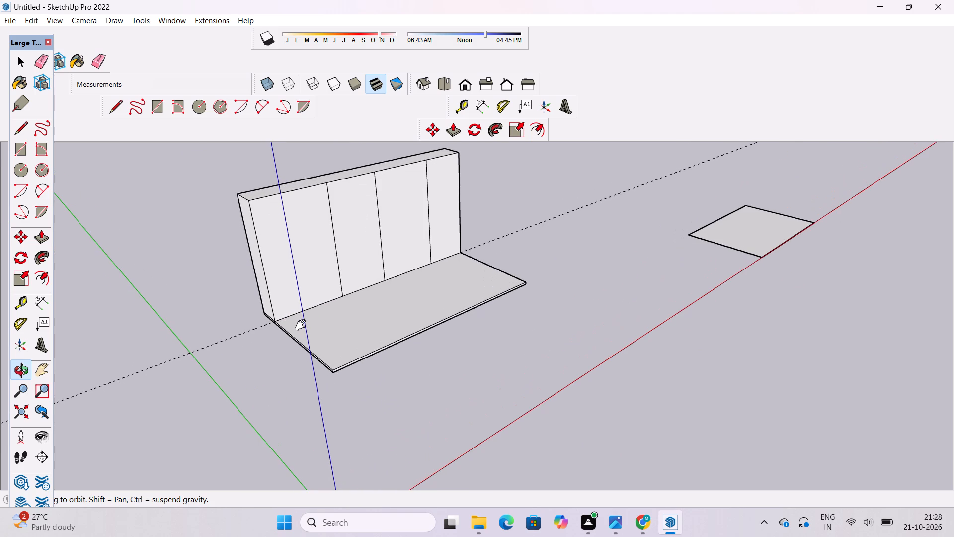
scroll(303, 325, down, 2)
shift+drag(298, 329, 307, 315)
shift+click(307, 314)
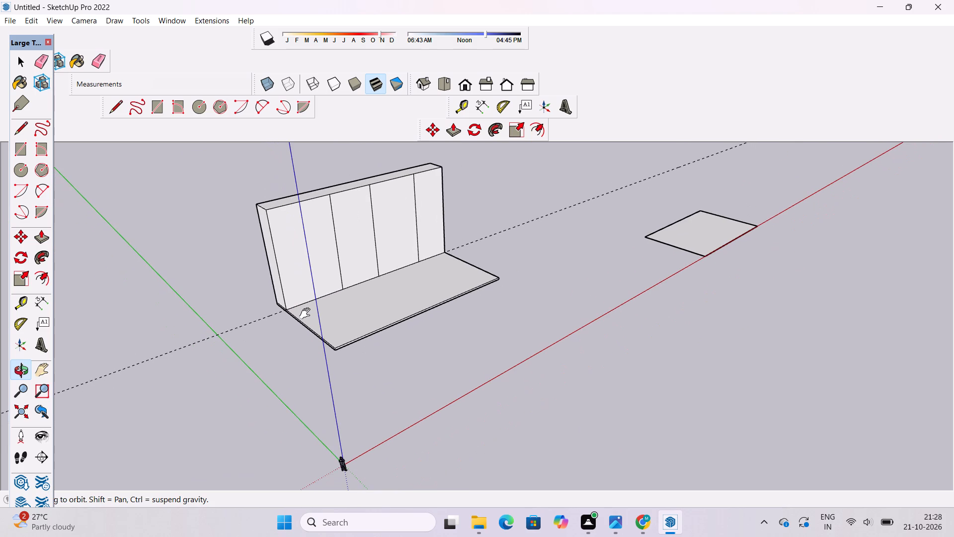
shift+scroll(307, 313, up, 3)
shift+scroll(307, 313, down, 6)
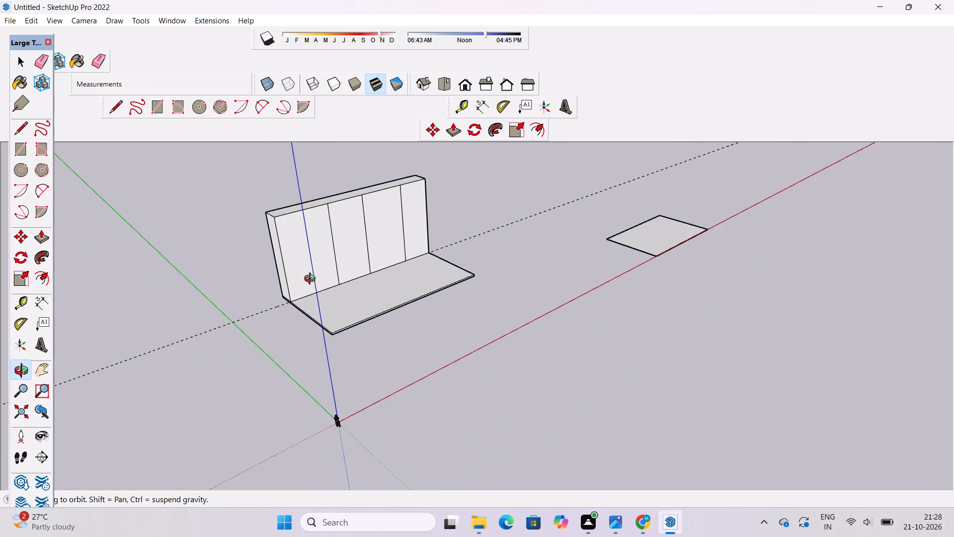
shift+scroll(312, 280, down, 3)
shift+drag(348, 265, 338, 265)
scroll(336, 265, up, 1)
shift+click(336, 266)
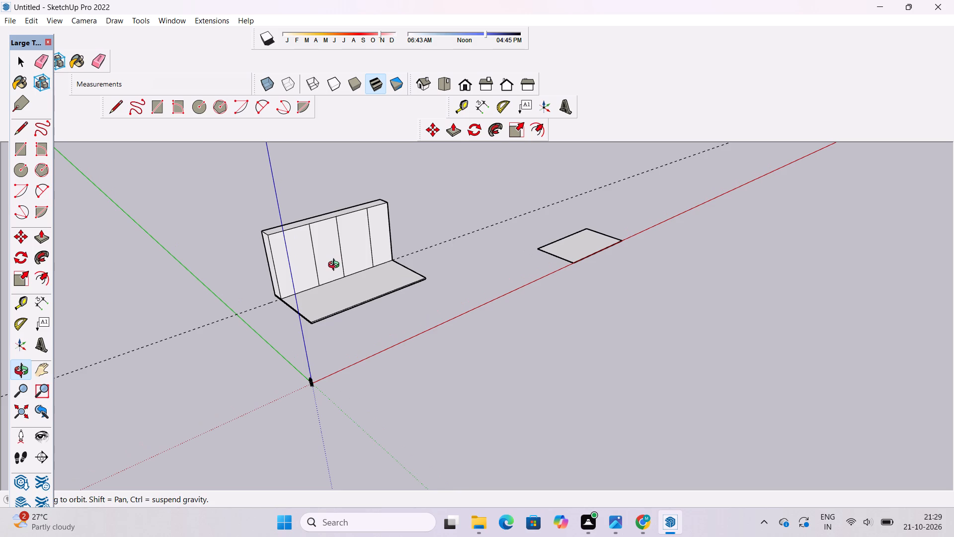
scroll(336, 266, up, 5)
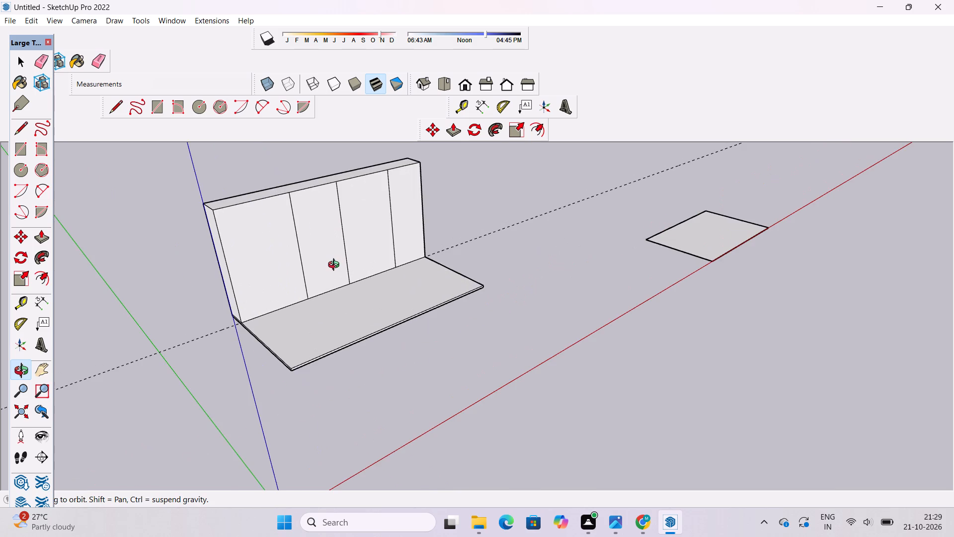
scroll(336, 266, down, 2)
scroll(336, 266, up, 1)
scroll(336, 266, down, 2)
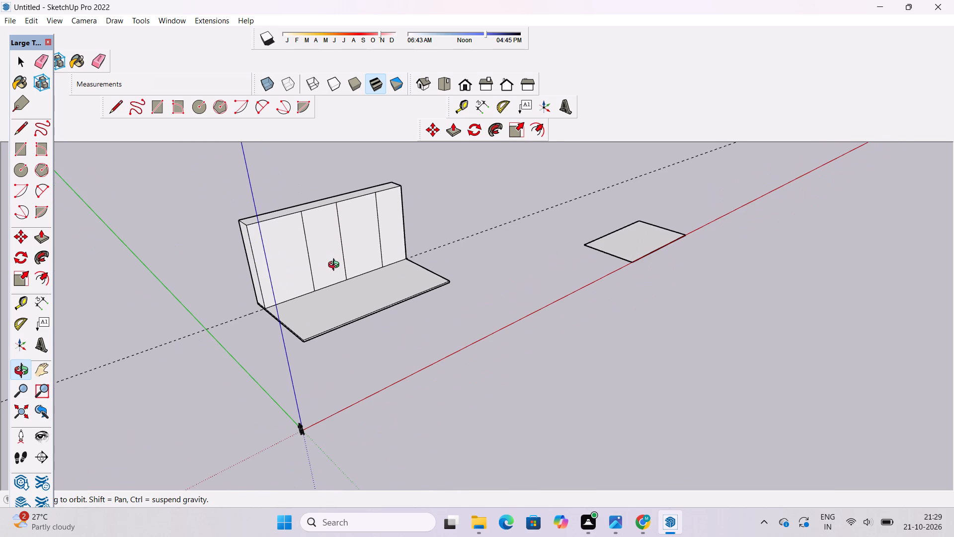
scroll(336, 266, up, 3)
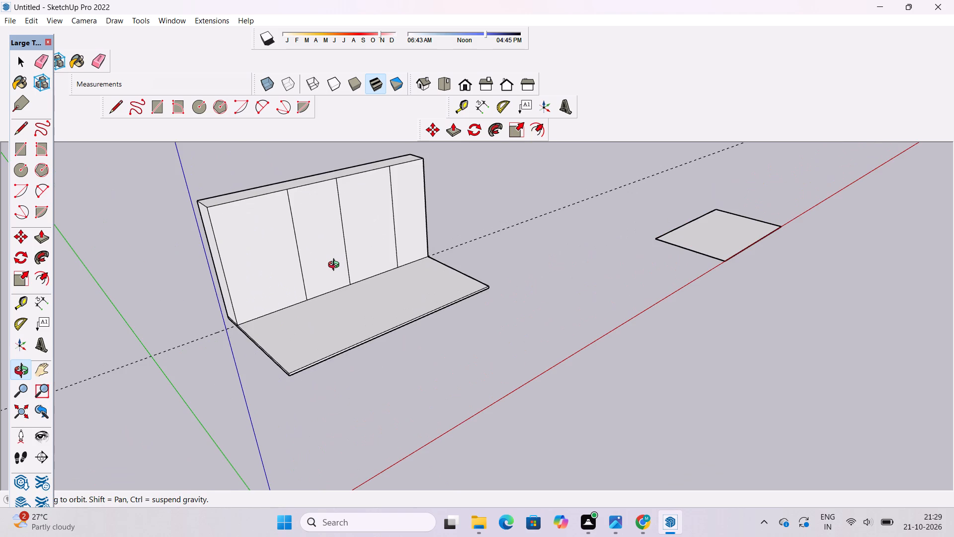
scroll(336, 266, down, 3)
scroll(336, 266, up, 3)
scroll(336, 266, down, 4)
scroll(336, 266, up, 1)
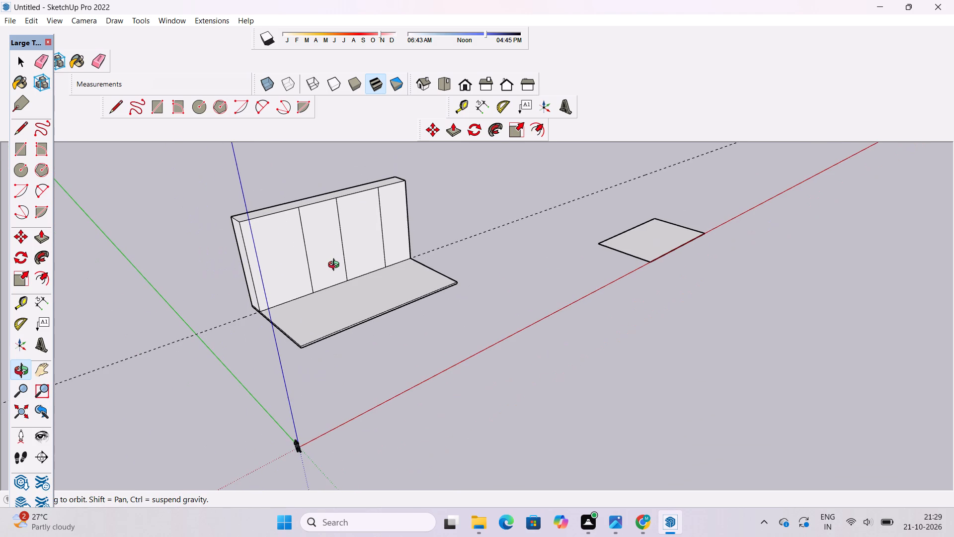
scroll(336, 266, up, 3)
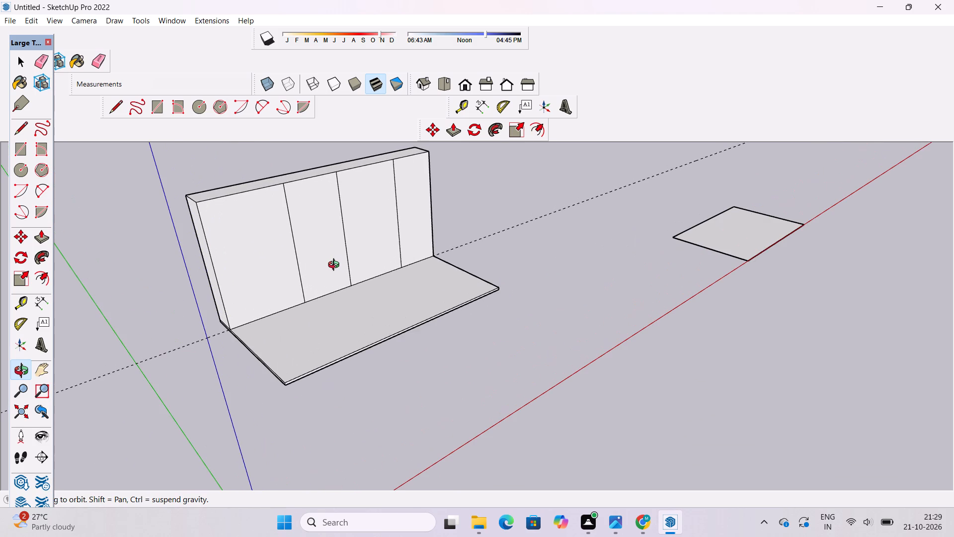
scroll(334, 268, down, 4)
Examine the slab and the back block's panelled face from the front, ending close on the slab's short edge nearest the green axis.
shift+drag(325, 290, 333, 253)
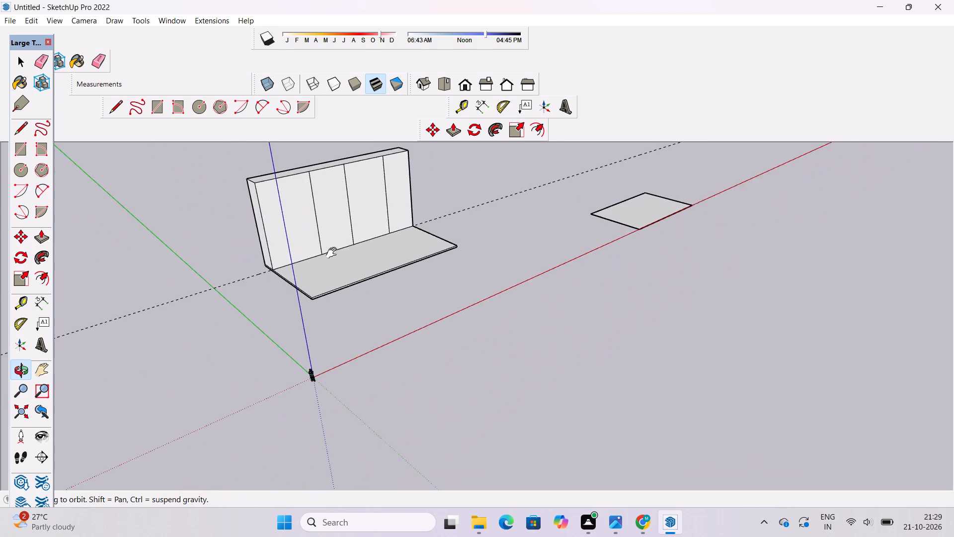
drag(358, 259, 326, 278)
scroll(357, 265, up, 1)
shift+drag(376, 253, 356, 276)
scroll(359, 278, down, 2)
shift+drag(373, 277, 375, 286)
drag(379, 287, 318, 264)
scroll(317, 261, down, 5)
shift+drag(319, 265, 333, 302)
drag(333, 302, 294, 301)
scroll(317, 314, up, 4)
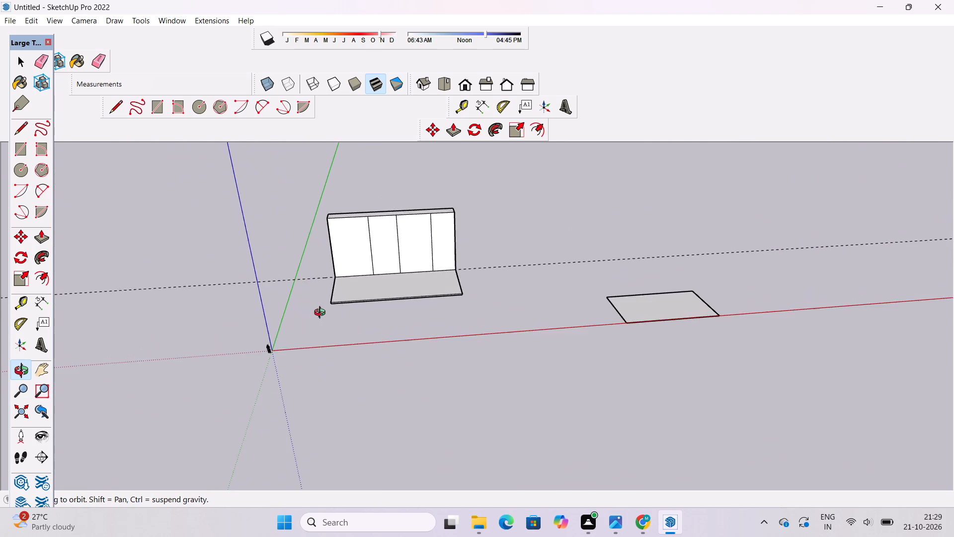
scroll(322, 314, up, 4)
shift+drag(338, 301, 297, 294)
drag(318, 285, 312, 317)
scroll(310, 292, up, 5)
shift+drag(310, 291, 317, 318)
drag(317, 318, 307, 318)
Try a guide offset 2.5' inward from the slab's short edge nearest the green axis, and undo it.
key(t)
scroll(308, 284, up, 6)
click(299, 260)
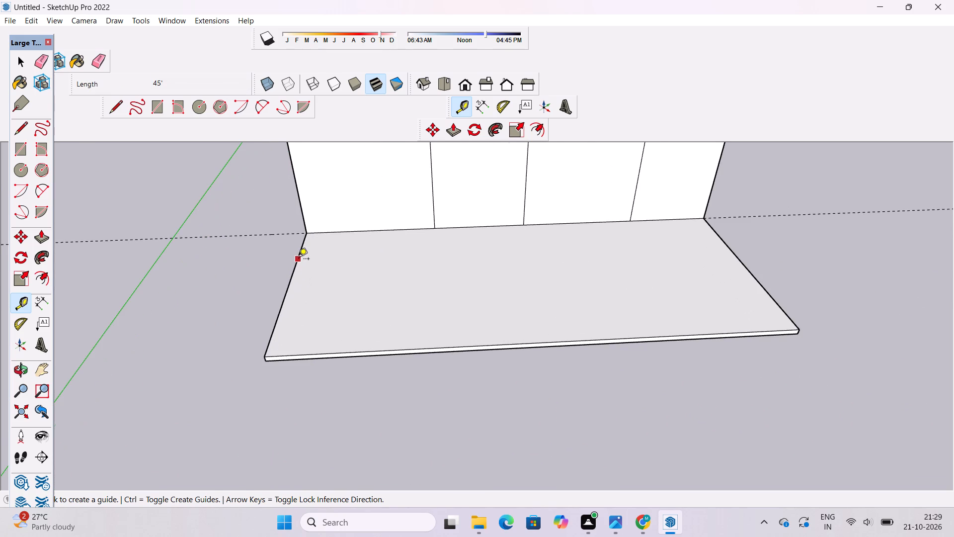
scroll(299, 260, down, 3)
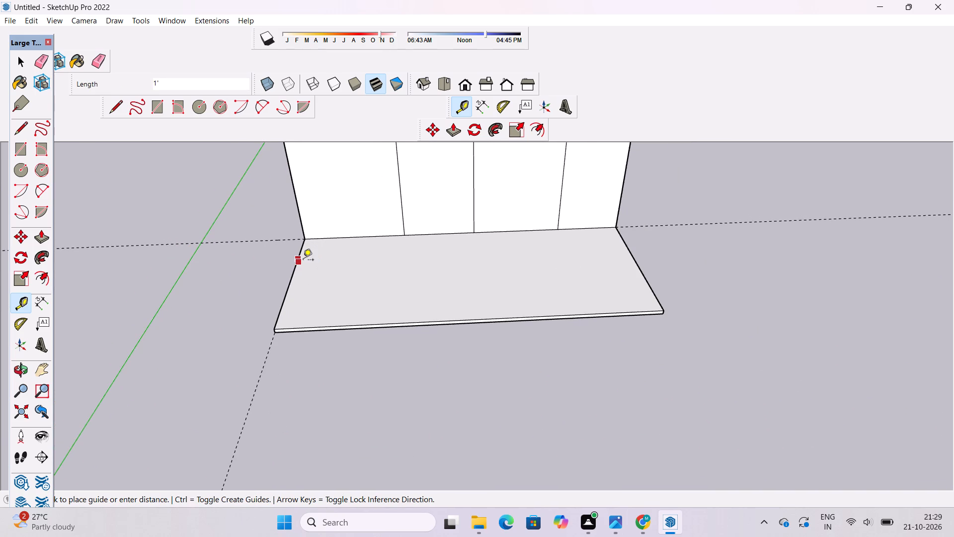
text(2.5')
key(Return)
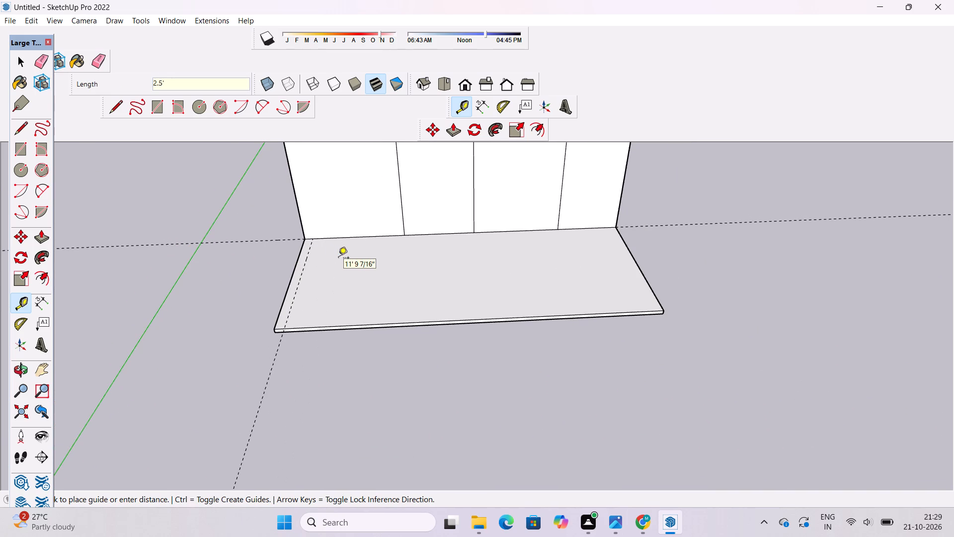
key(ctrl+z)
Place guides on the slab's top face about 5' inward from each of its two short edges, parallel to them.
click(299, 256)
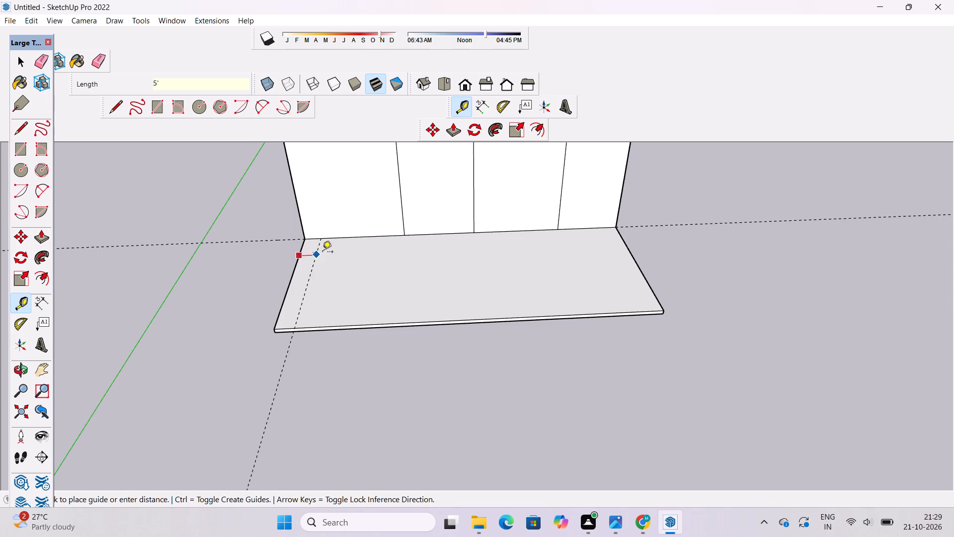
click(320, 254)
scroll(320, 254, down, 4)
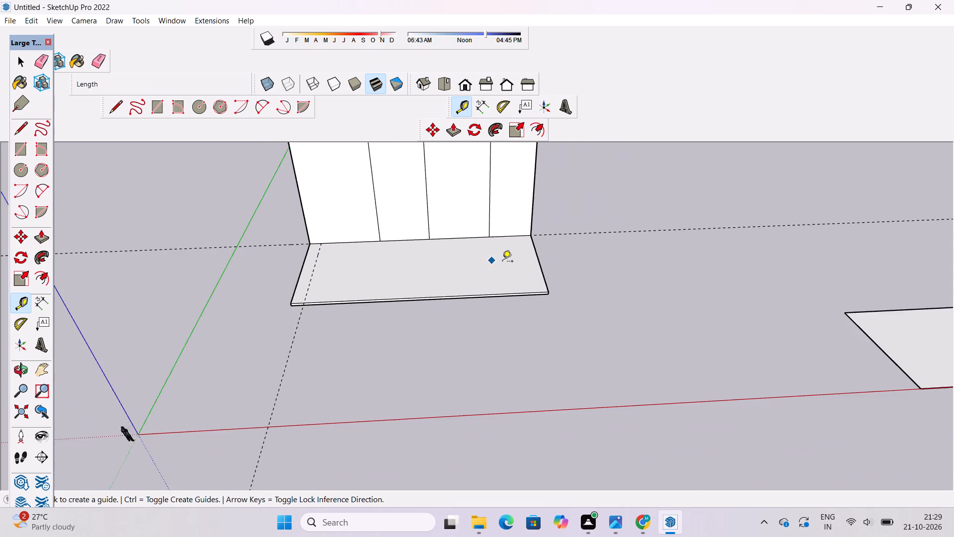
scroll(502, 262, up, 8)
click(561, 229)
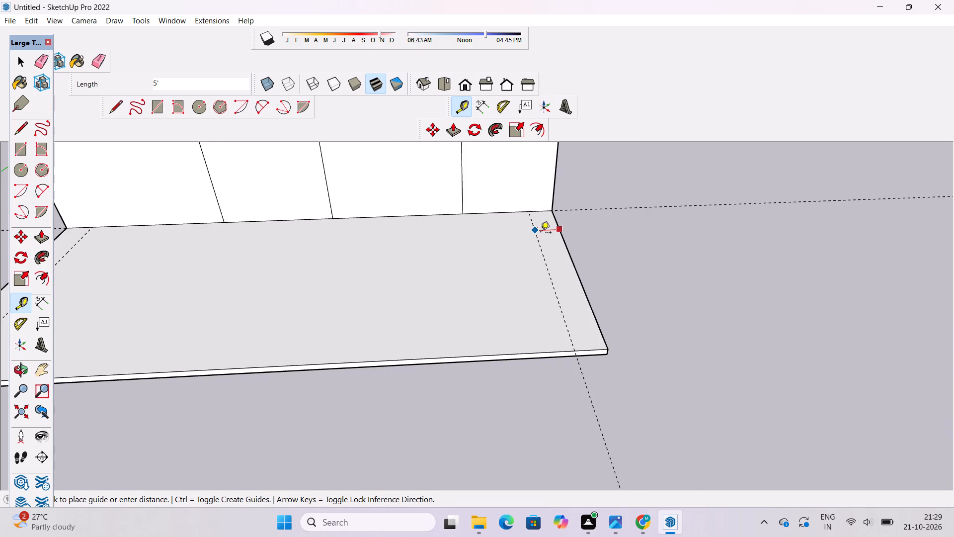
click(541, 233)
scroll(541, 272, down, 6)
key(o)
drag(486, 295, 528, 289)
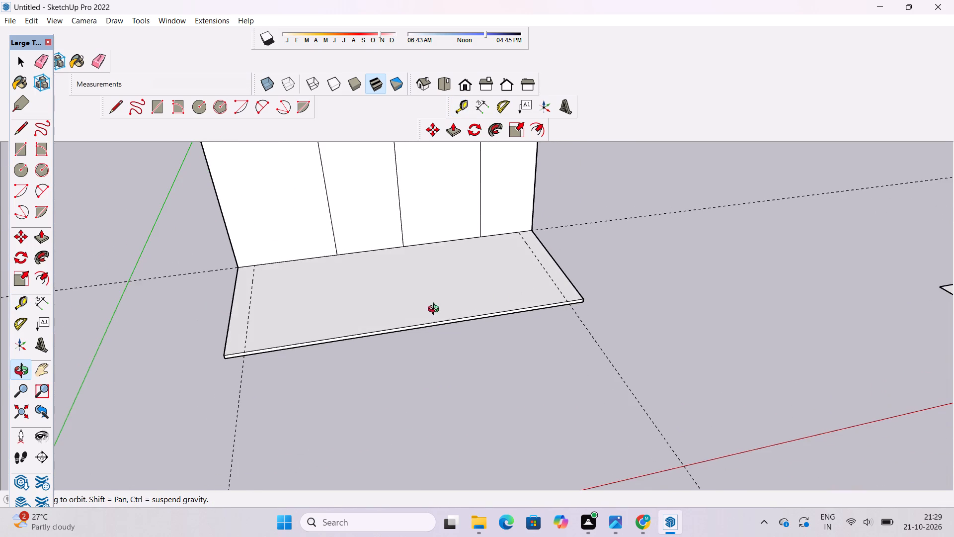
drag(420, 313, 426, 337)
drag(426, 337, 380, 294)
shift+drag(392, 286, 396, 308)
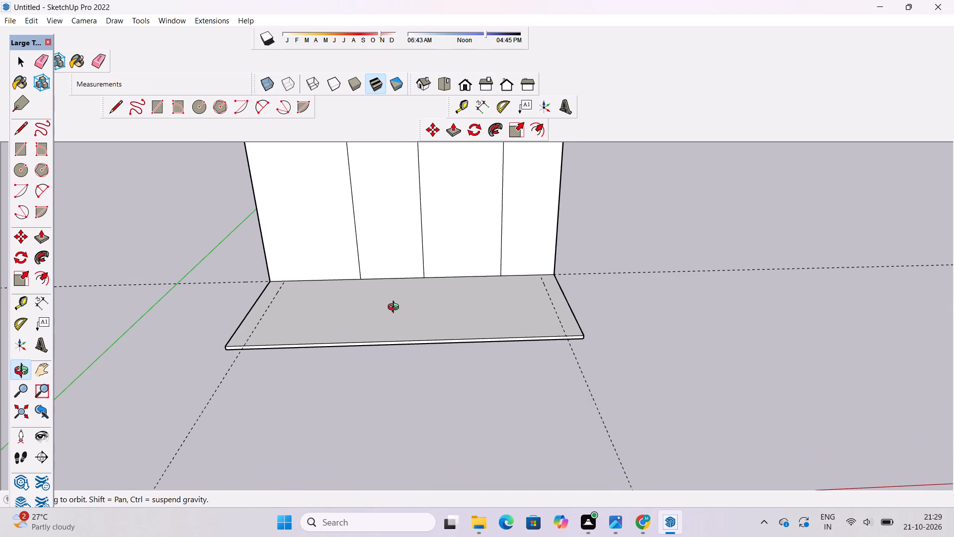
Examine the slab, its two inset guides and the back block's panelled face from the front at several distances.
scroll(397, 308, up, 3)
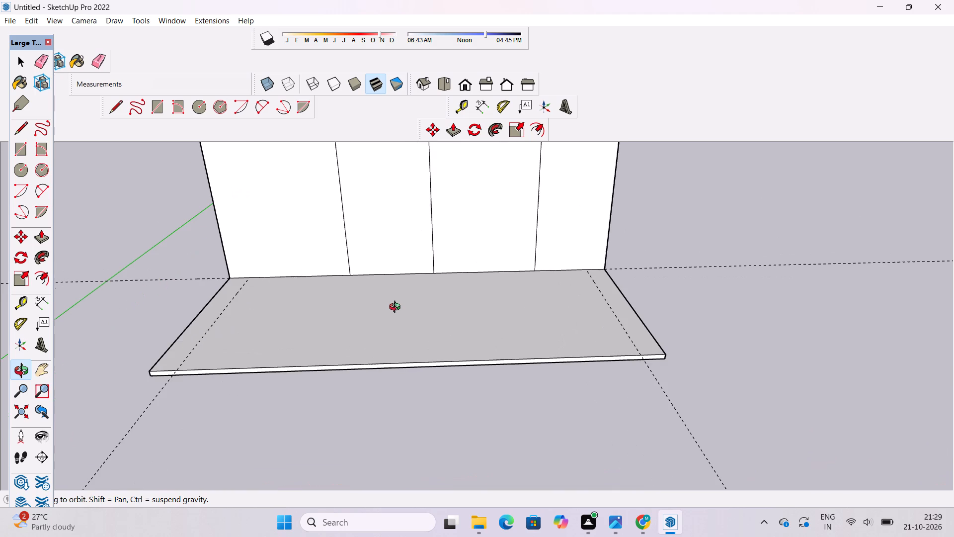
scroll(397, 308, up, 1)
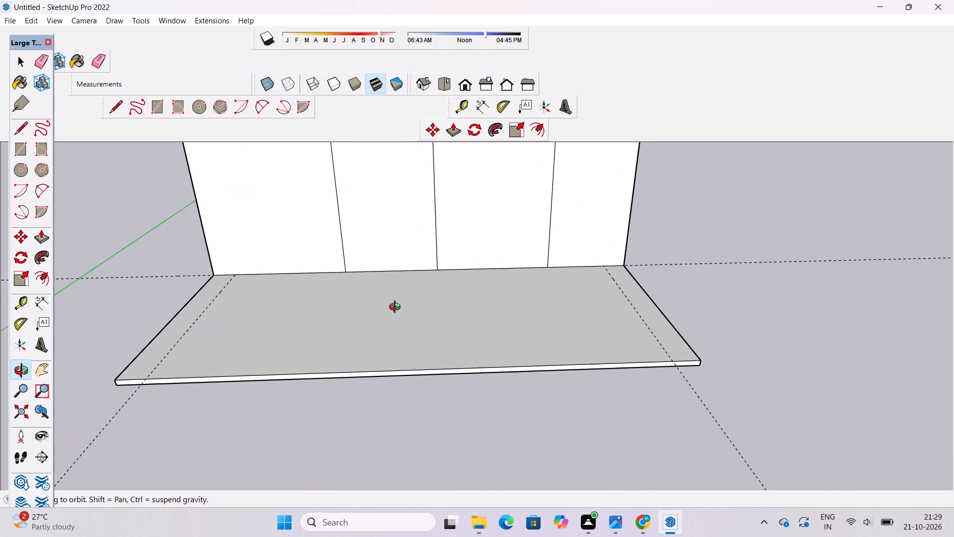
scroll(397, 308, down, 3)
scroll(397, 308, up, 1)
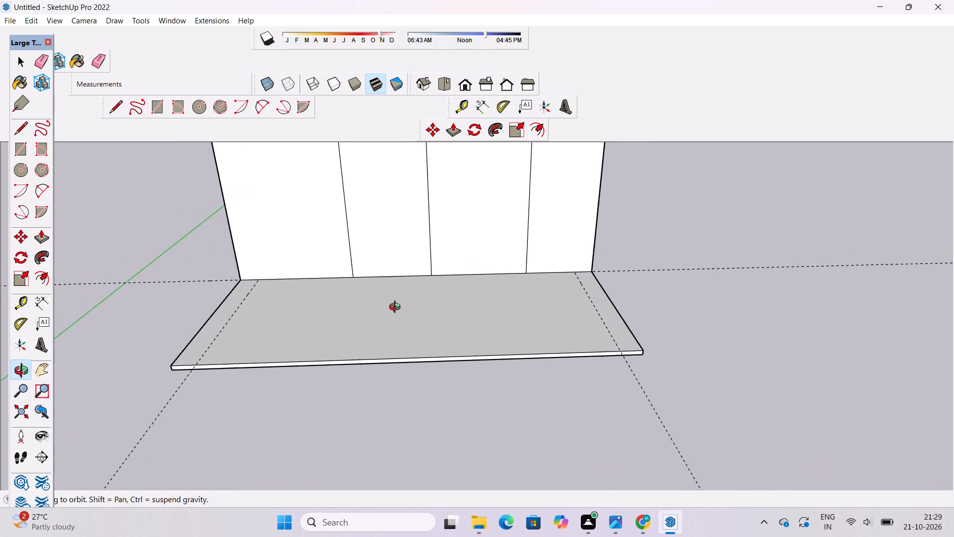
scroll(397, 308, up, 2)
scroll(397, 308, down, 3)
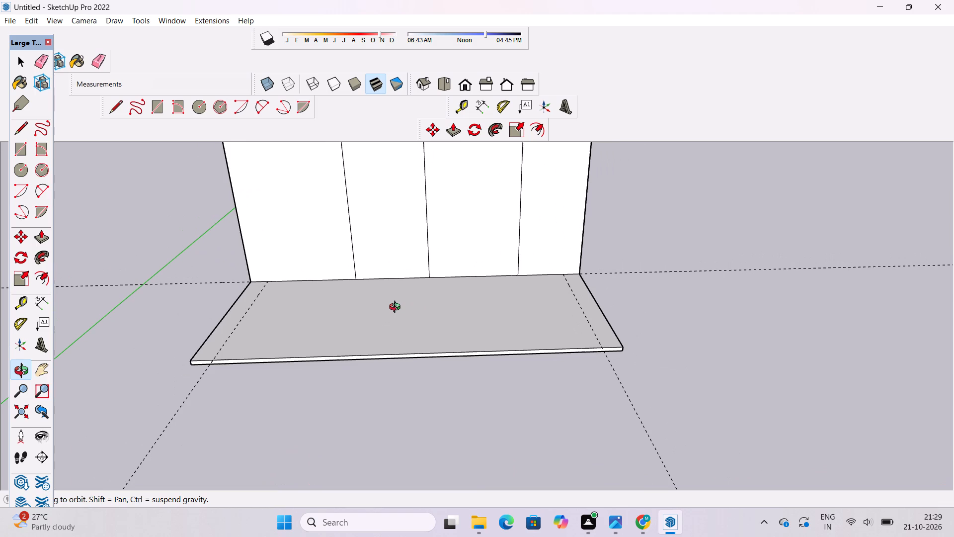
scroll(397, 308, down, 2)
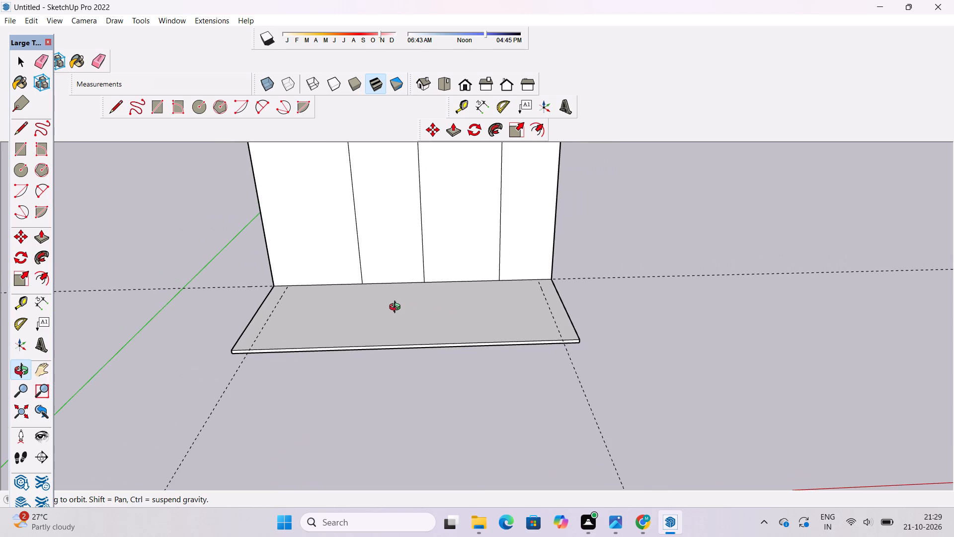
scroll(397, 308, down, 3)
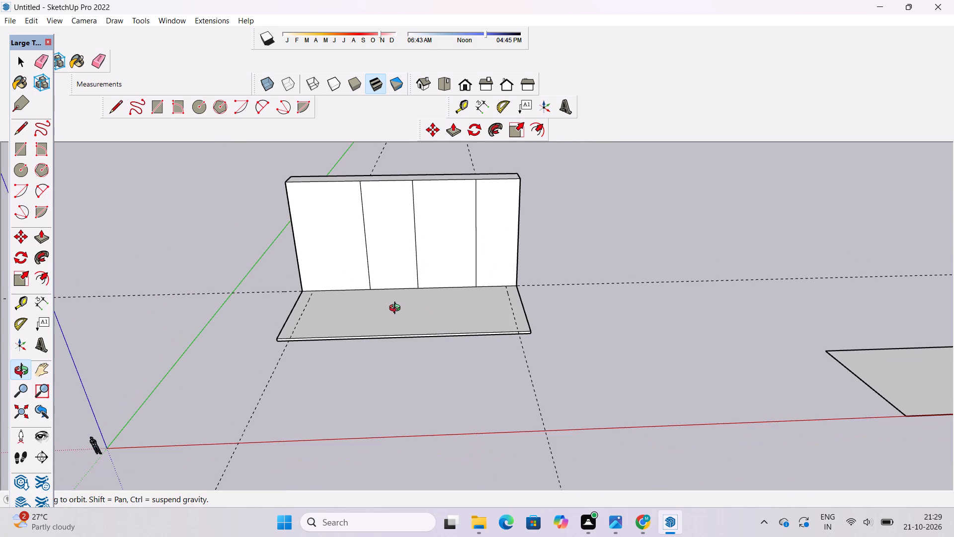
shift+click(395, 312)
drag(395, 312, 394, 318)
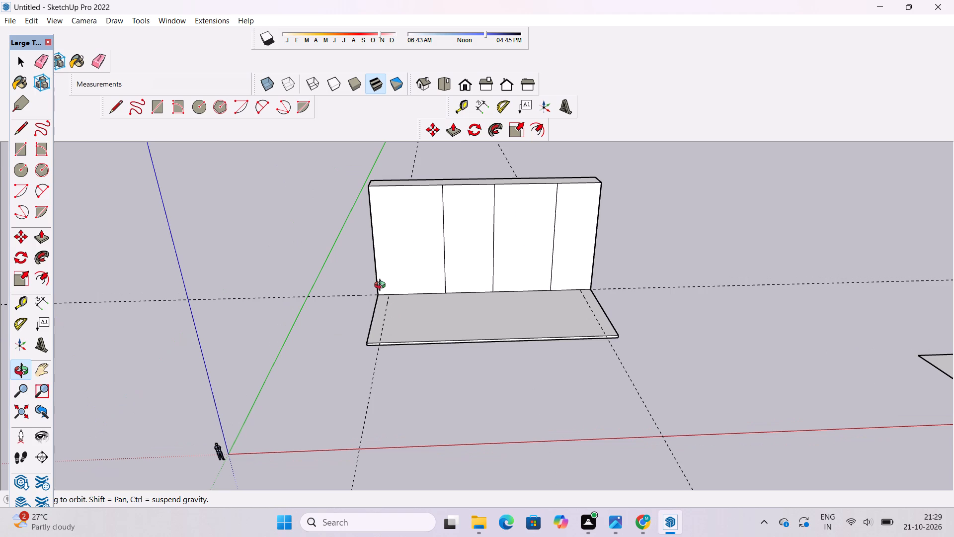
scroll(342, 318, down, 2)
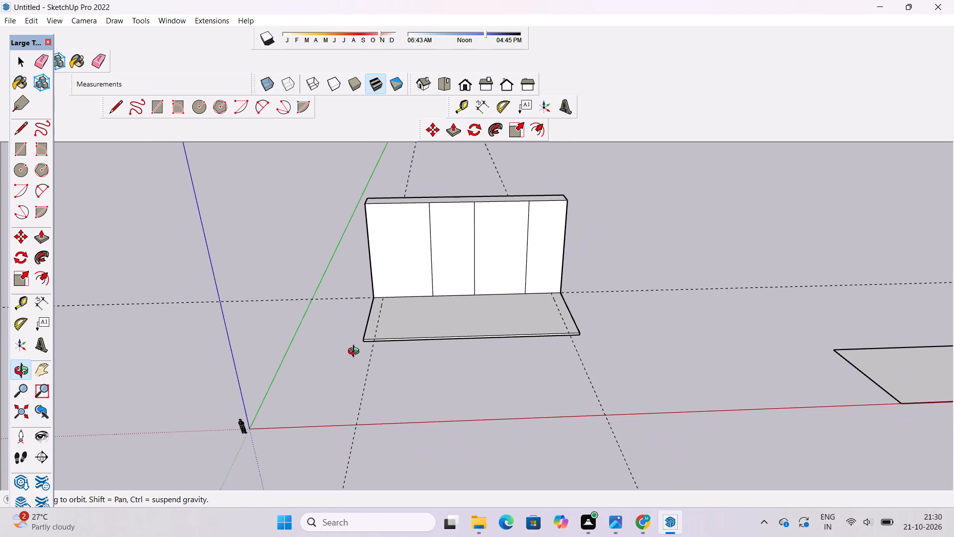
drag(365, 347, 360, 335)
drag(360, 331, 380, 346)
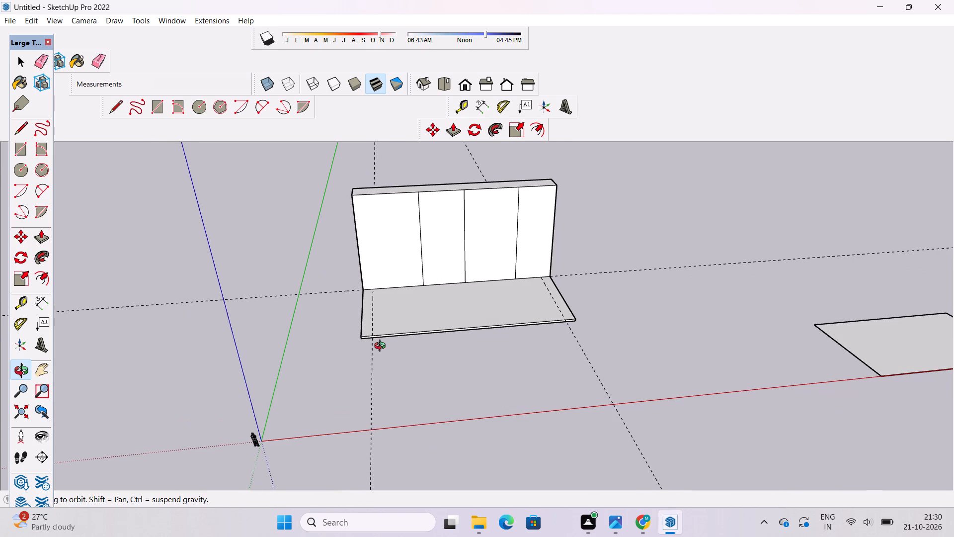
Draw a line across the slab's top face along the inset guide nearest the green axis, from the back block to the front edge.
shift+scroll(392, 332, up, 3)
shift+drag(385, 319, 368, 327)
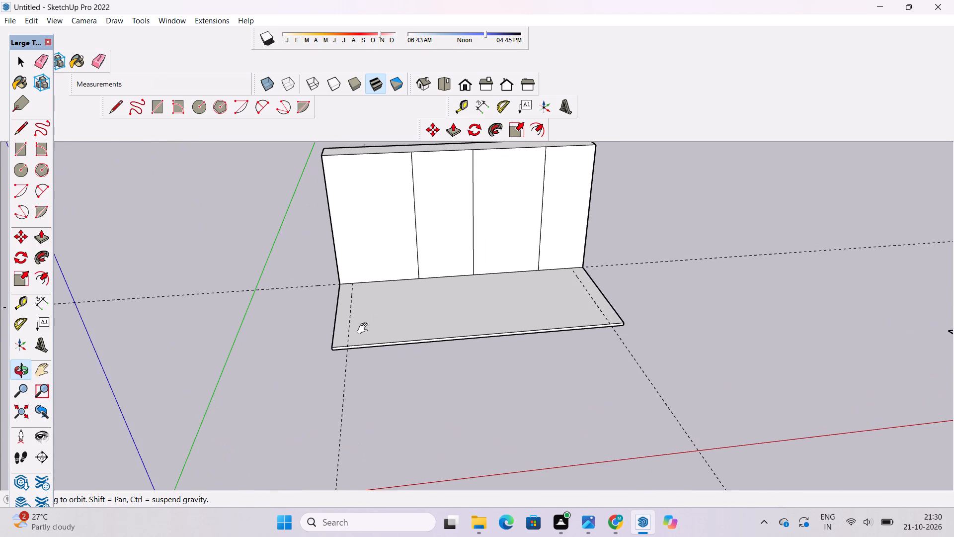
shift+drag(352, 343, 353, 335)
click(353, 335)
key(l)
scroll(372, 334, down, 3)
scroll(352, 295, up, 3)
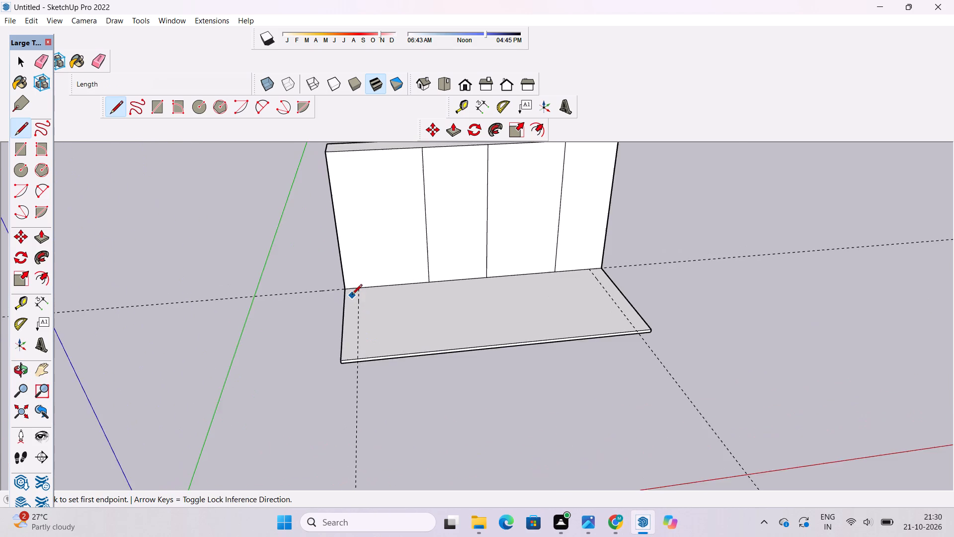
scroll(352, 295, up, 5)
click(361, 284)
scroll(361, 284, down, 3)
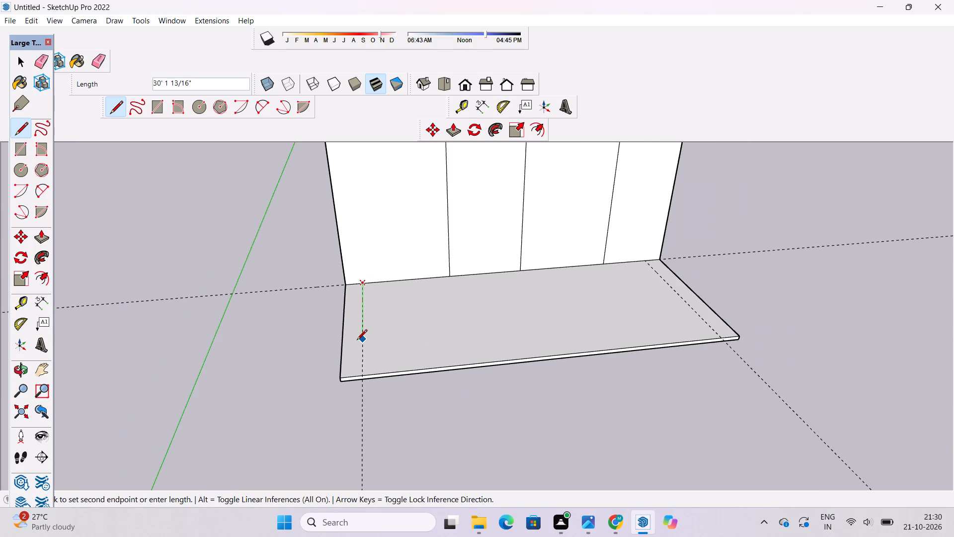
scroll(357, 341, up, 1)
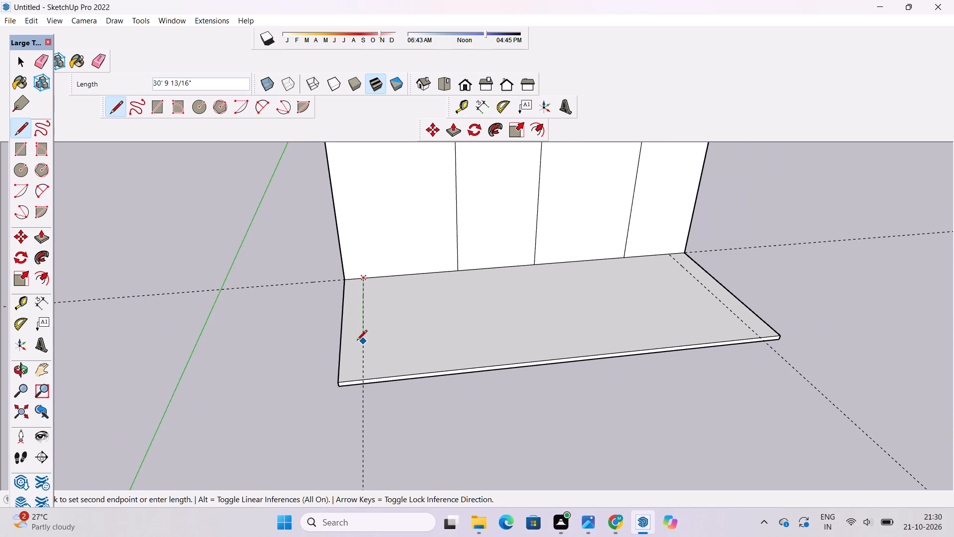
scroll(357, 341, down, 1)
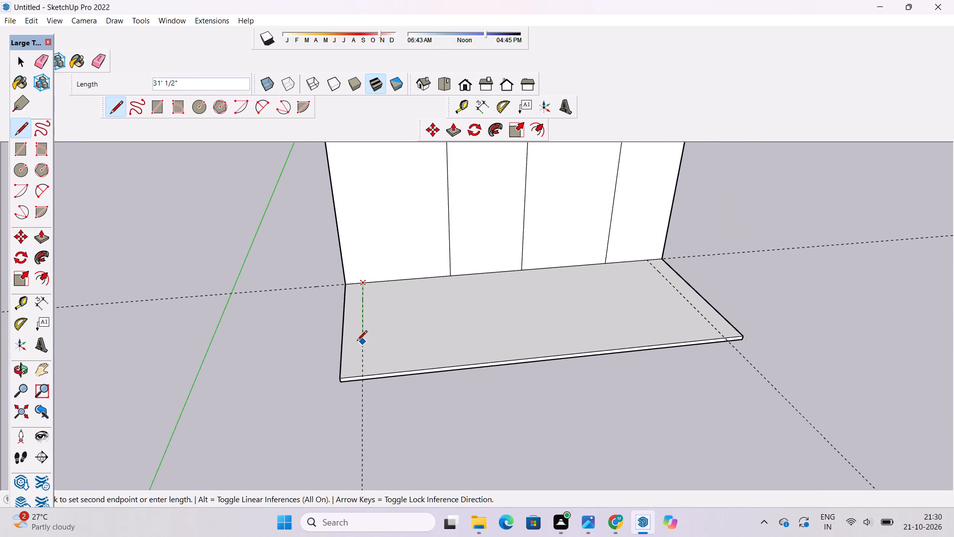
scroll(357, 342, up, 4)
scroll(357, 342, down, 3)
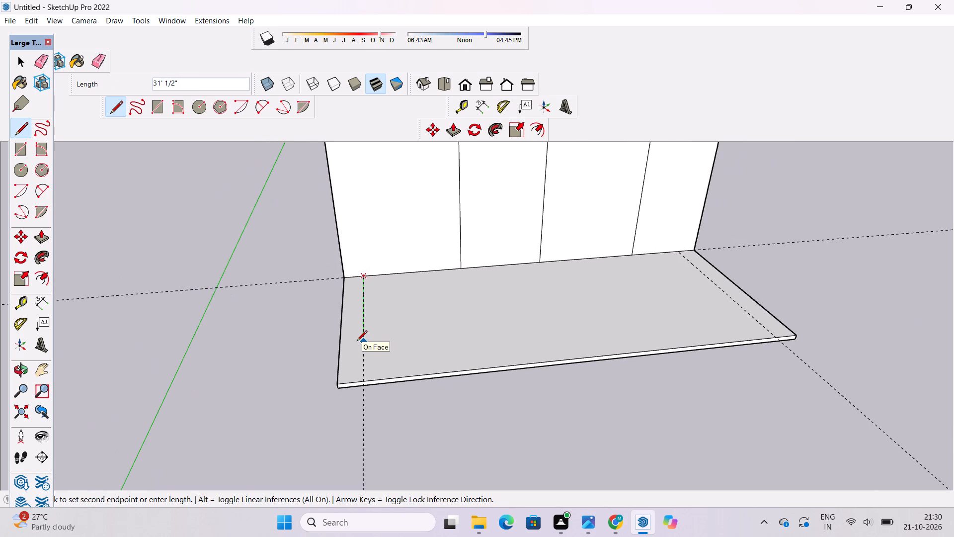
scroll(357, 342, down, 3)
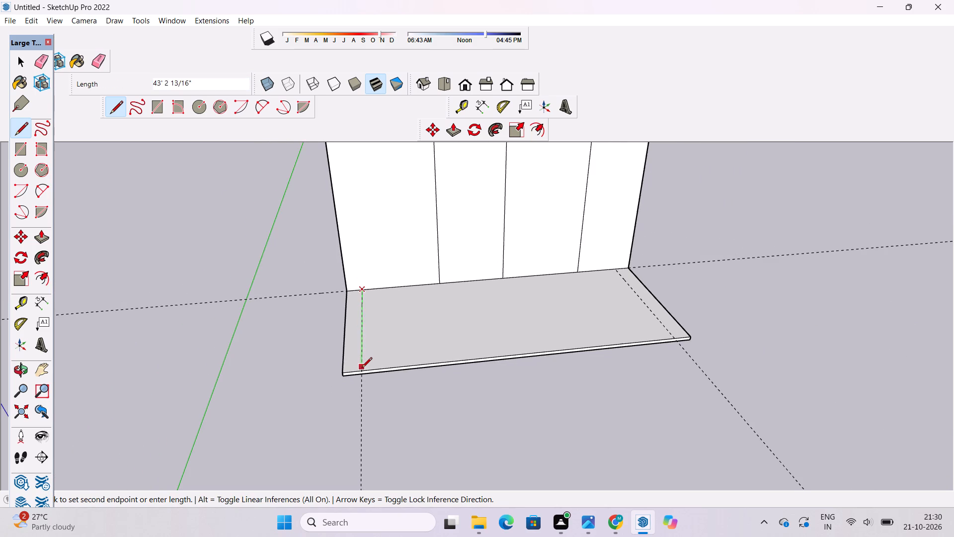
click(362, 371)
Draw a 45' line along the inset guide farther from the green axis, from the back block to the slab's front edge.
scroll(325, 377, down, 3)
scroll(617, 281, up, 5)
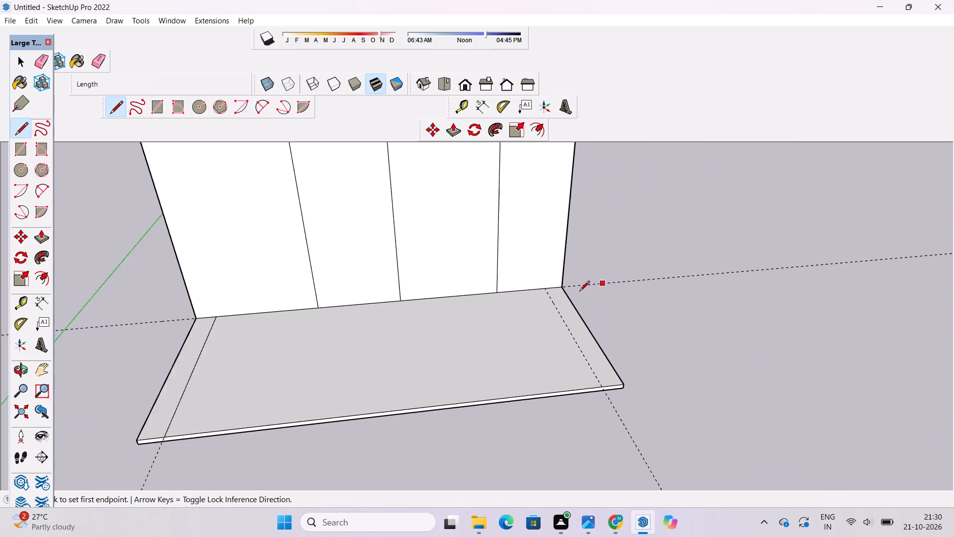
scroll(573, 294, up, 8)
click(517, 283)
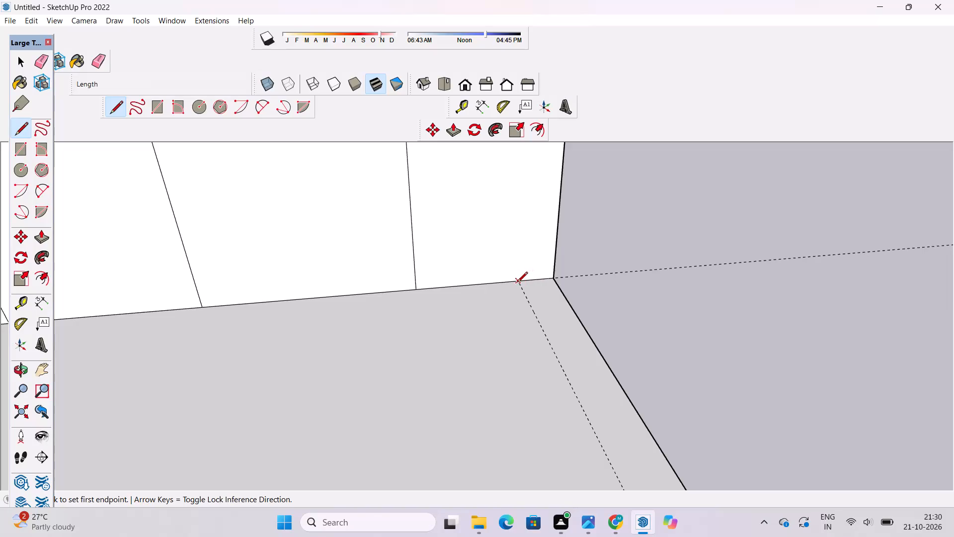
scroll(517, 283, down, 6)
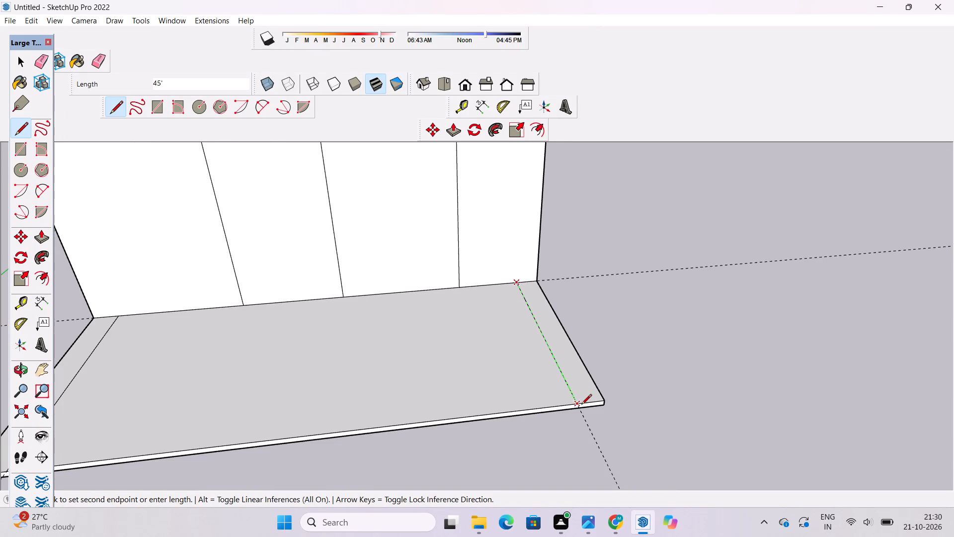
click(581, 405)
key(space)
Examine the slab's two marked-off end strips and the back block from the front, above and the end.
key(o)
scroll(701, 323, down, 5)
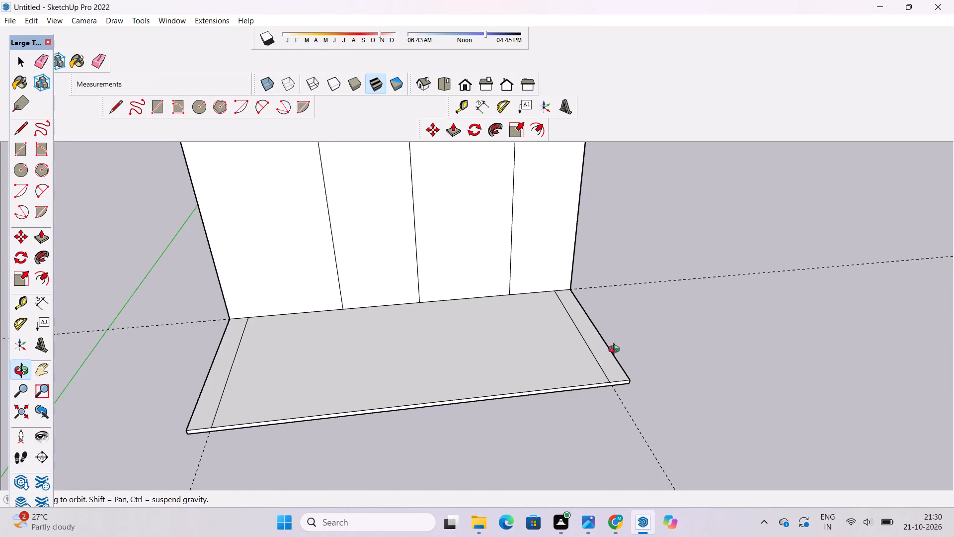
drag(574, 357, 564, 358)
drag(553, 364, 607, 368)
scroll(606, 358, down, 5)
shift+drag(605, 358, 556, 318)
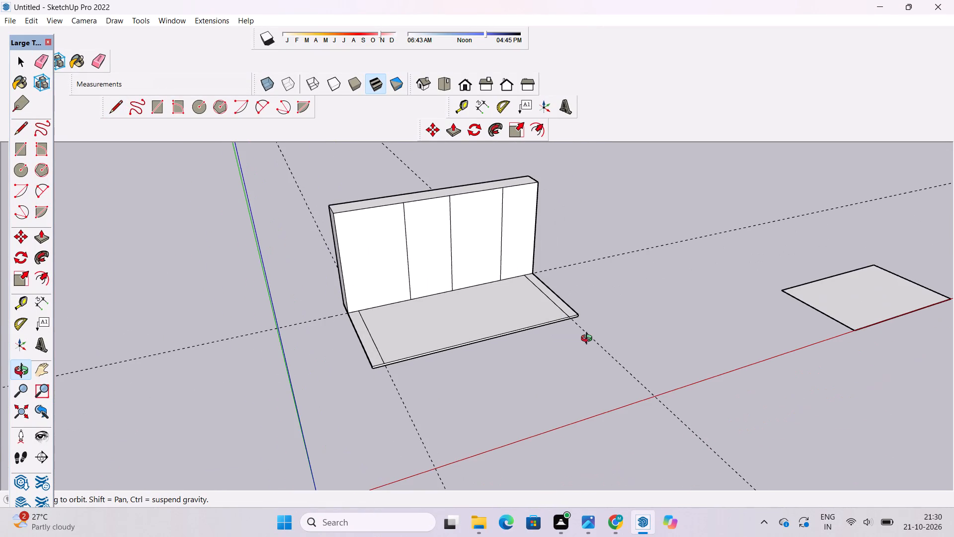
scroll(472, 290, down, 3)
shift+drag(475, 289, 465, 317)
scroll(465, 329, up, 7)
shift+drag(490, 318, 465, 324)
scroll(465, 324, down, 4)
shift+drag(457, 329, 456, 345)
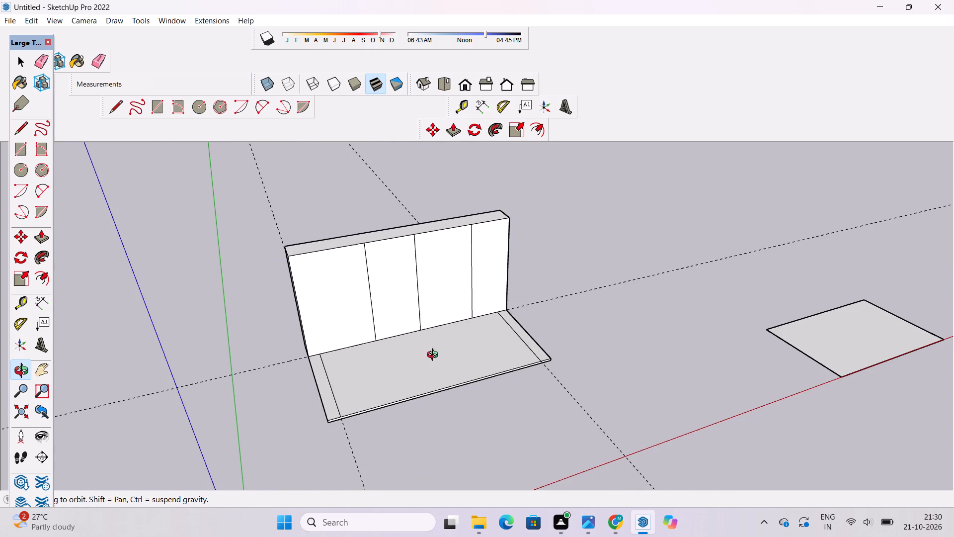
shift+drag(425, 369, 425, 341)
scroll(425, 340, down, 2)
drag(425, 340, 425, 381)
scroll(425, 365, up, 3)
shift+drag(425, 364, 425, 376)
drag(423, 379, 391, 310)
scroll(388, 298, up, 3)
scroll(386, 309, down, 3)
shift+drag(386, 311, 386, 328)
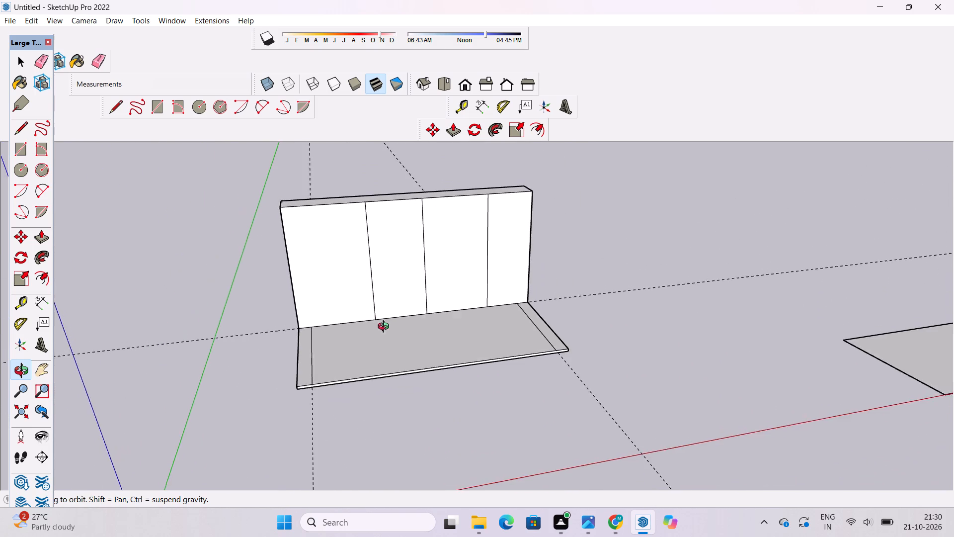
shift+drag(386, 328, 400, 387)
scroll(401, 354, down, 6)
shift+drag(402, 371, 408, 322)
drag(386, 337, 418, 309)
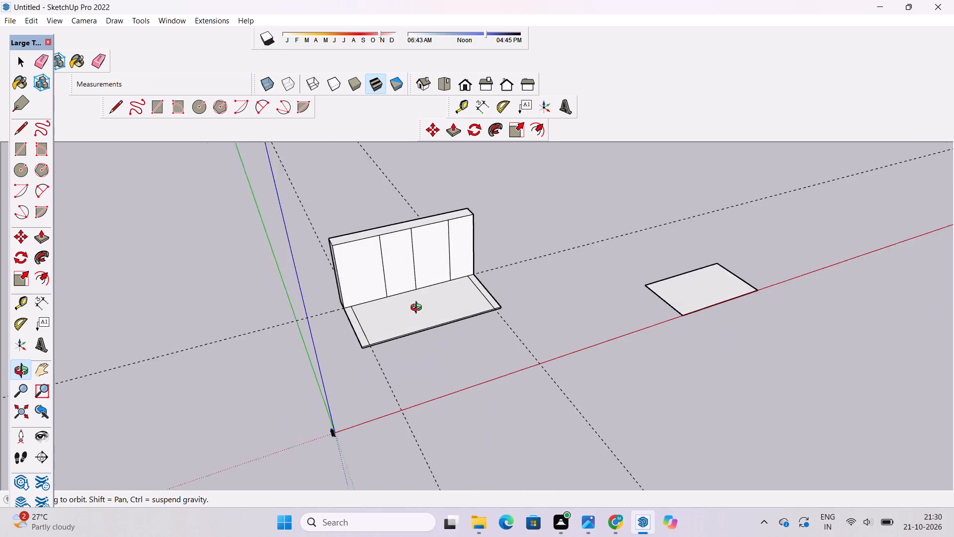
drag(418, 309, 589, 277)
scroll(505, 333, up, 1)
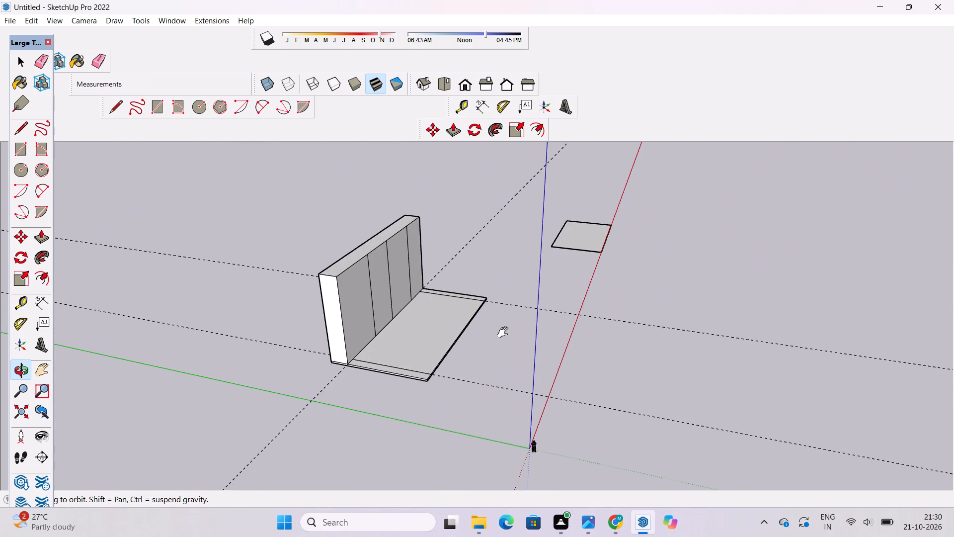
shift+drag(505, 333, 505, 338)
drag(505, 338, 362, 341)
scroll(415, 330, up, 4)
shift+drag(416, 330, 414, 337)
drag(428, 338, 367, 359)
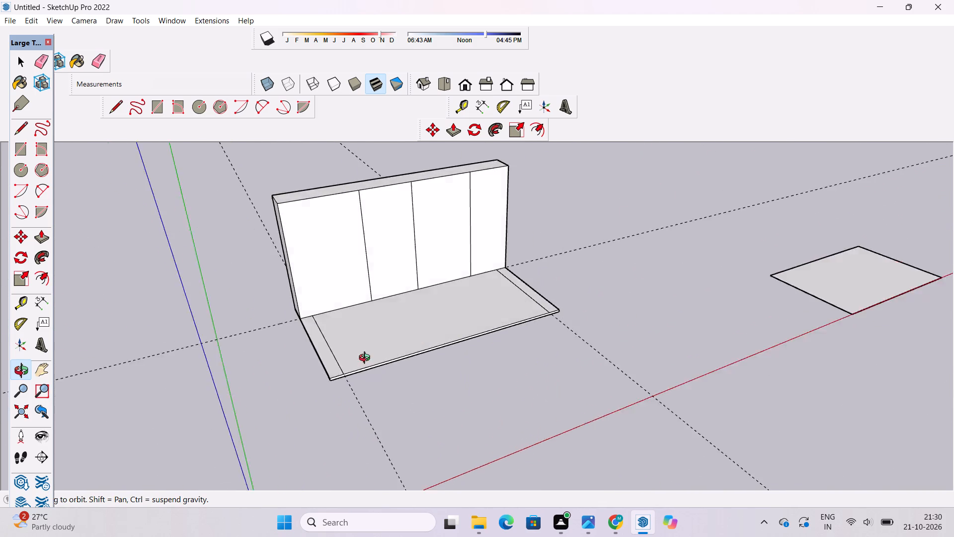
drag(367, 359, 349, 363)
scroll(362, 359, down, 5)
shift+drag(394, 351, 386, 368)
drag(385, 373, 361, 395)
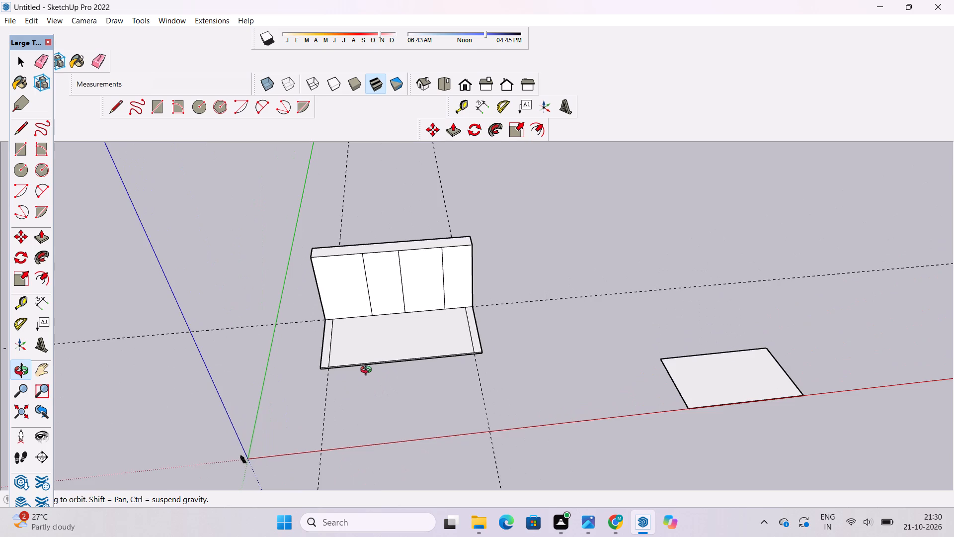
scroll(367, 368, up, 4)
shift+drag(367, 366, 372, 368)
scroll(374, 368, down, 3)
shift+drag(372, 368, 373, 376)
shift+drag(373, 376, 397, 352)
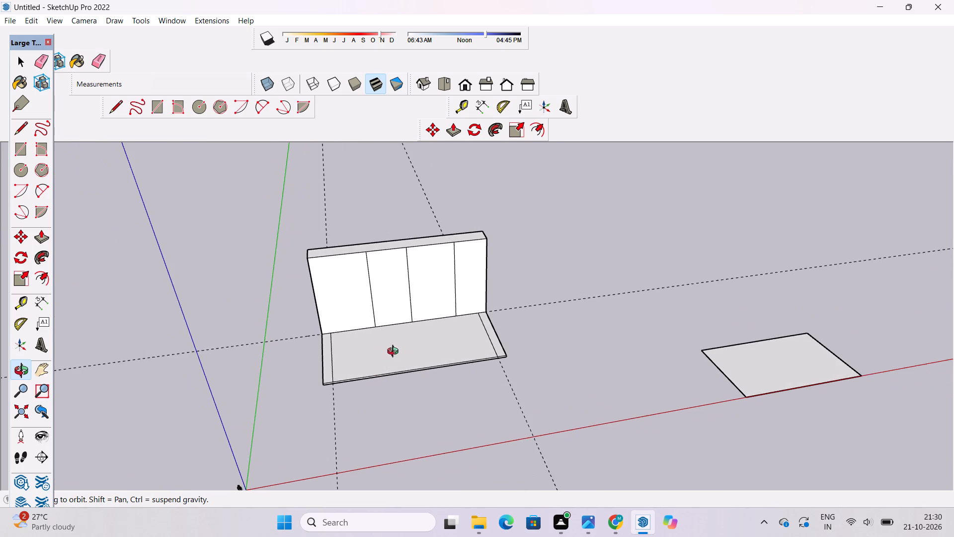
shift+drag(384, 358, 404, 355)
Push/Pull the slab's two end strips up 50', level with the back block's top, to form side walls.
key(p)
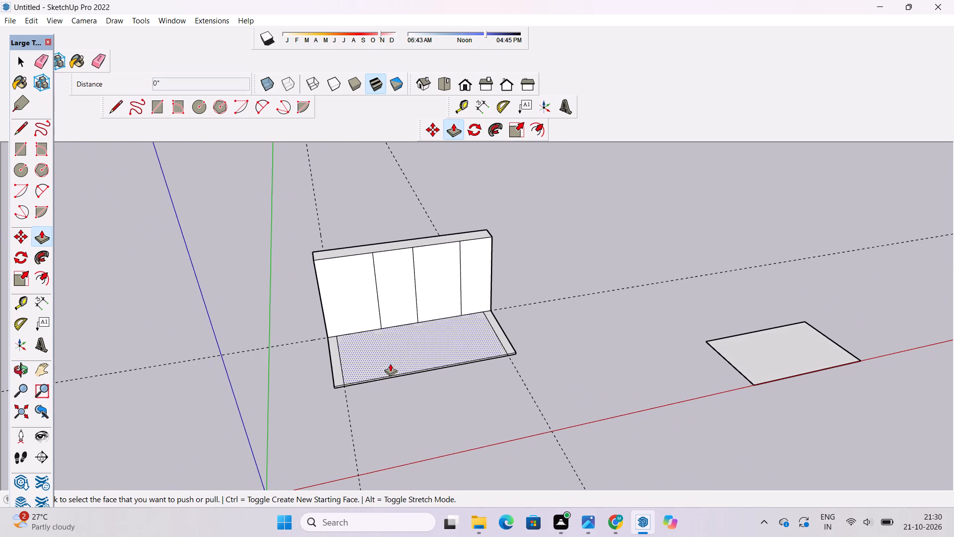
scroll(330, 360, up, 4)
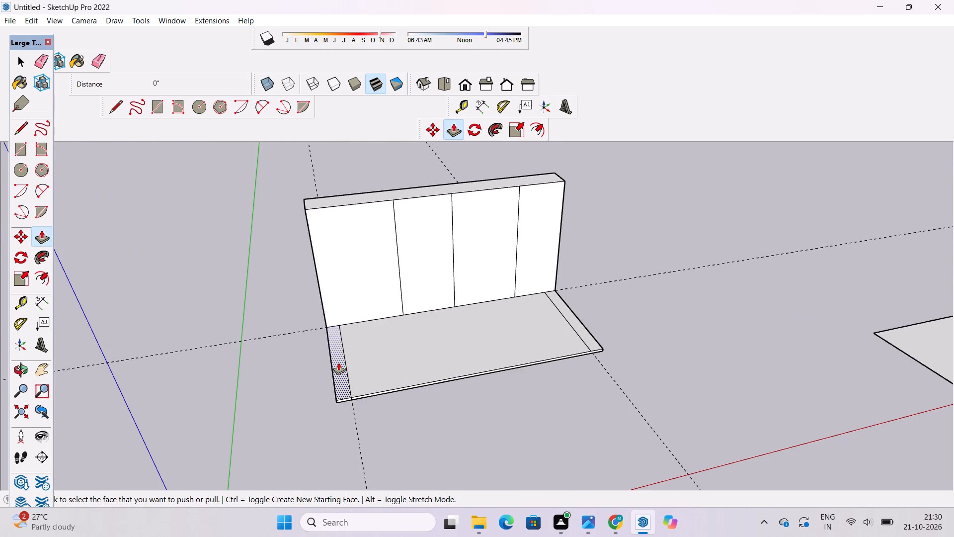
click(338, 362)
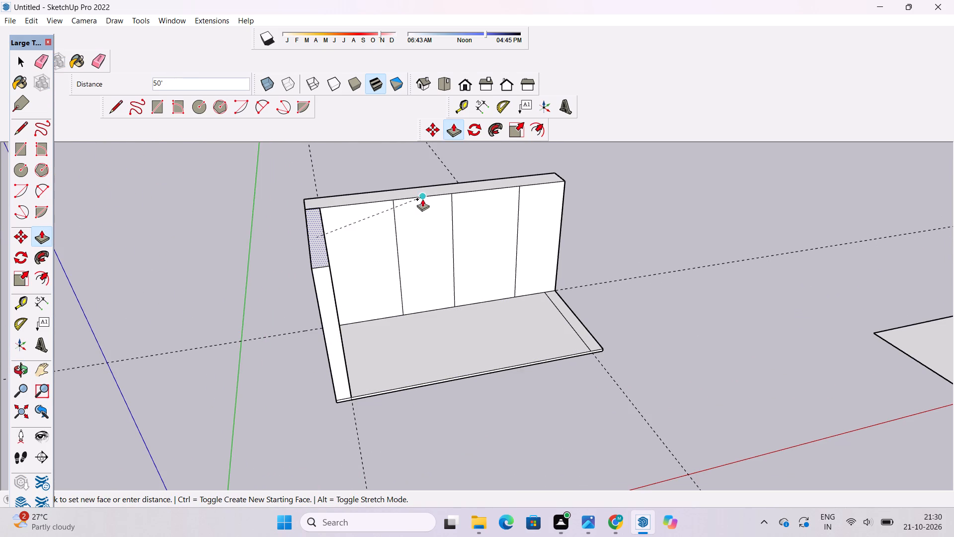
click(431, 194)
click(564, 307)
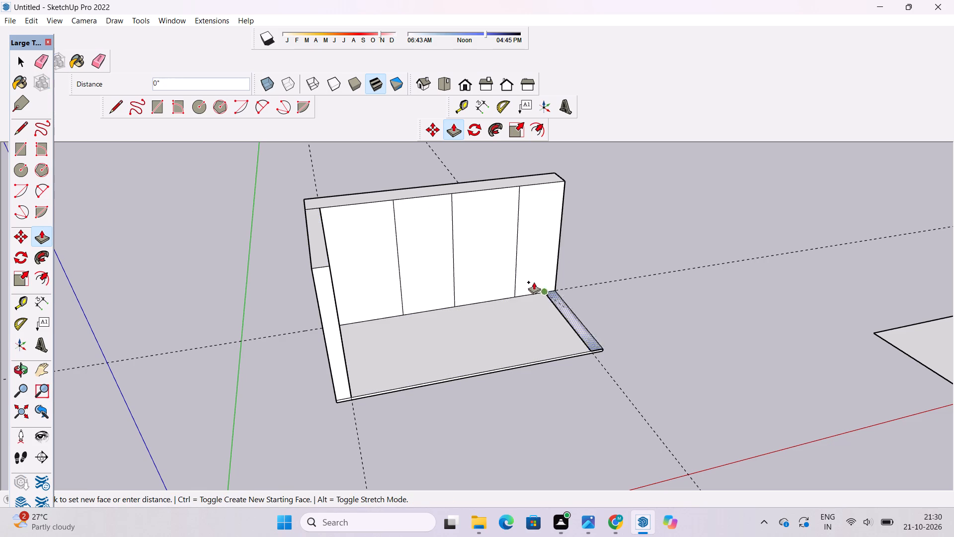
click(329, 271)
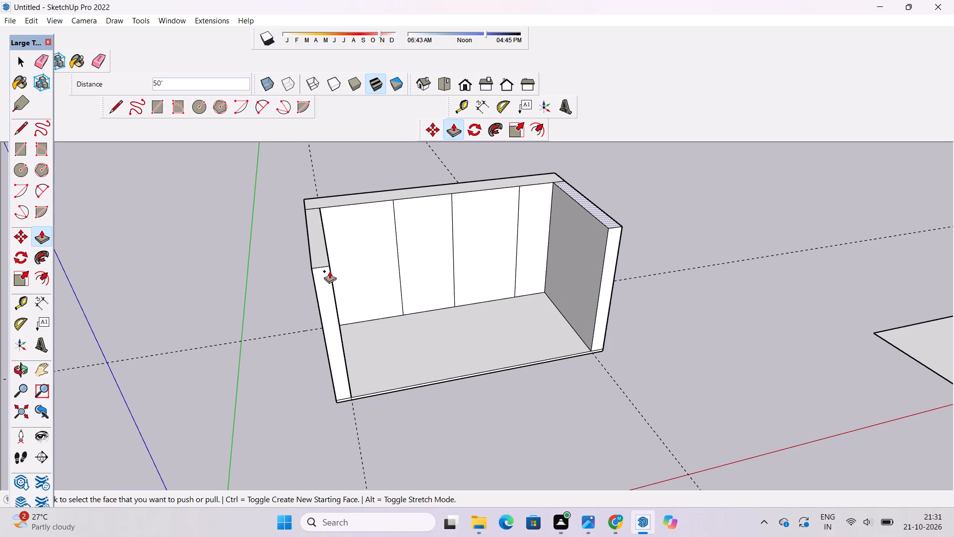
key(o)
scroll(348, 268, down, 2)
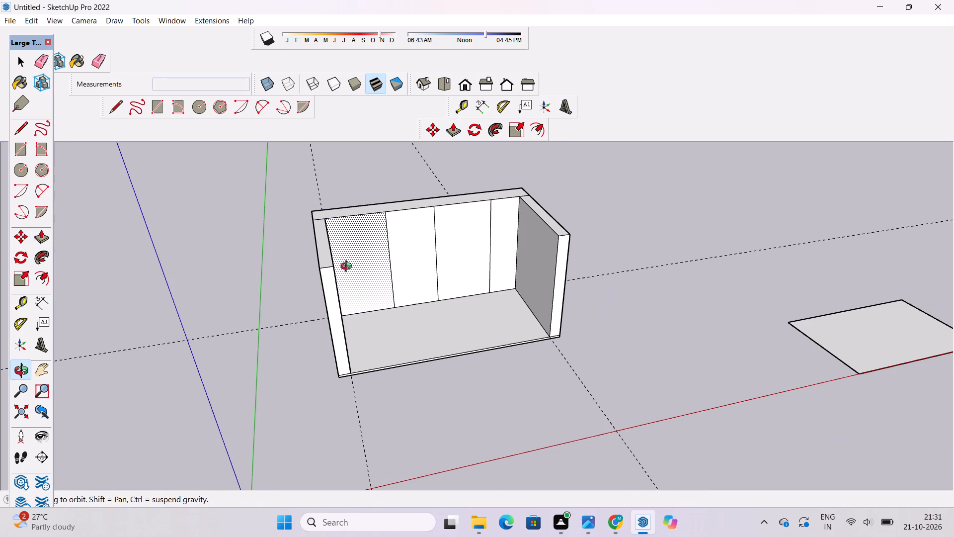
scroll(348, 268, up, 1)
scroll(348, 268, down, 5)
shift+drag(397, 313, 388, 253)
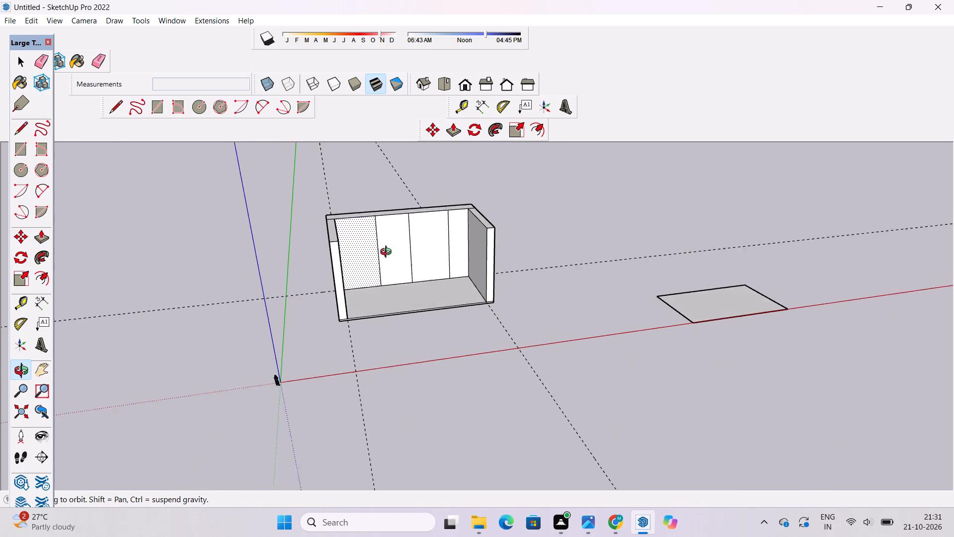
Examine the back wall's panel lines and the raised side walls from the front.
shift+drag(388, 253, 388, 251)
scroll(420, 256, up, 2)
shift+drag(420, 256, 422, 263)
drag(422, 263, 402, 269)
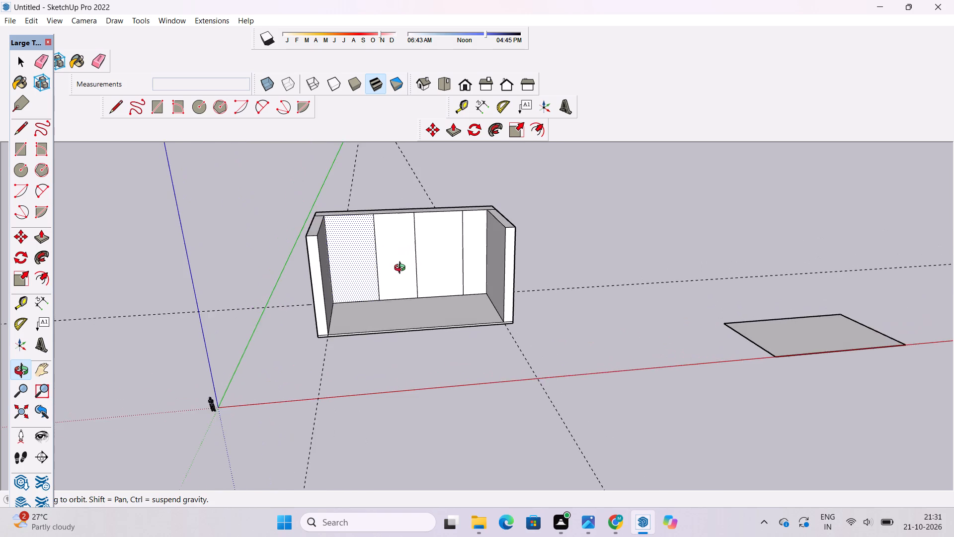
scroll(402, 269, up, 4)
shift+click(402, 269)
click(401, 272)
key(space)
click(385, 390)
scroll(388, 336, up, 1)
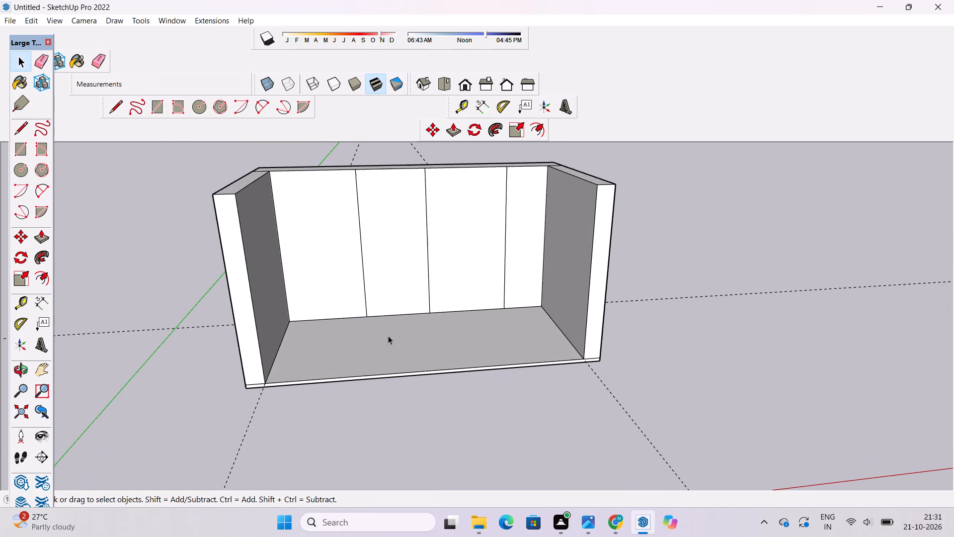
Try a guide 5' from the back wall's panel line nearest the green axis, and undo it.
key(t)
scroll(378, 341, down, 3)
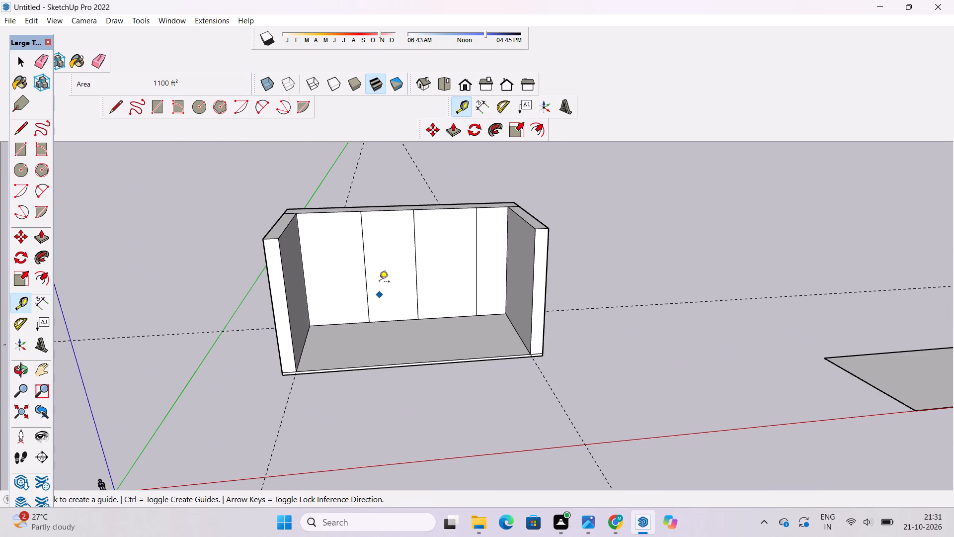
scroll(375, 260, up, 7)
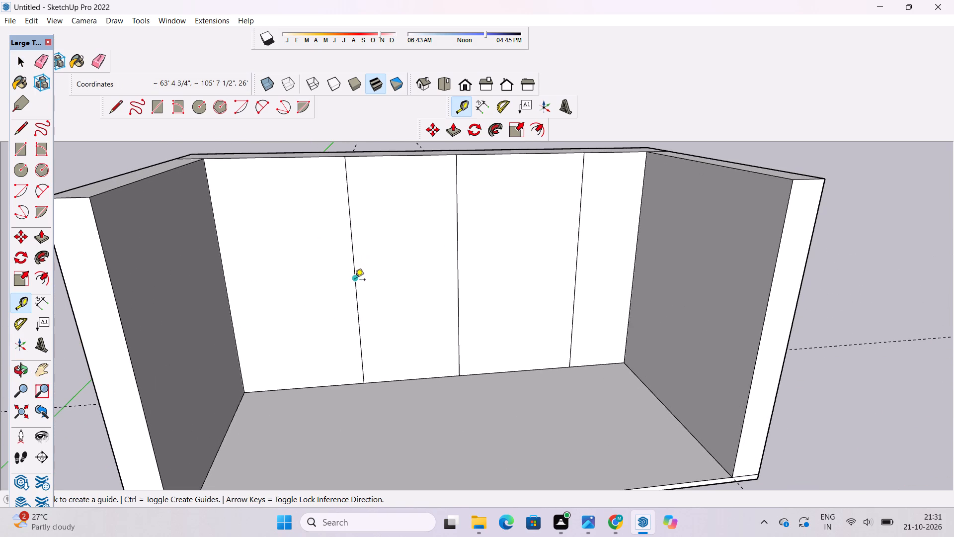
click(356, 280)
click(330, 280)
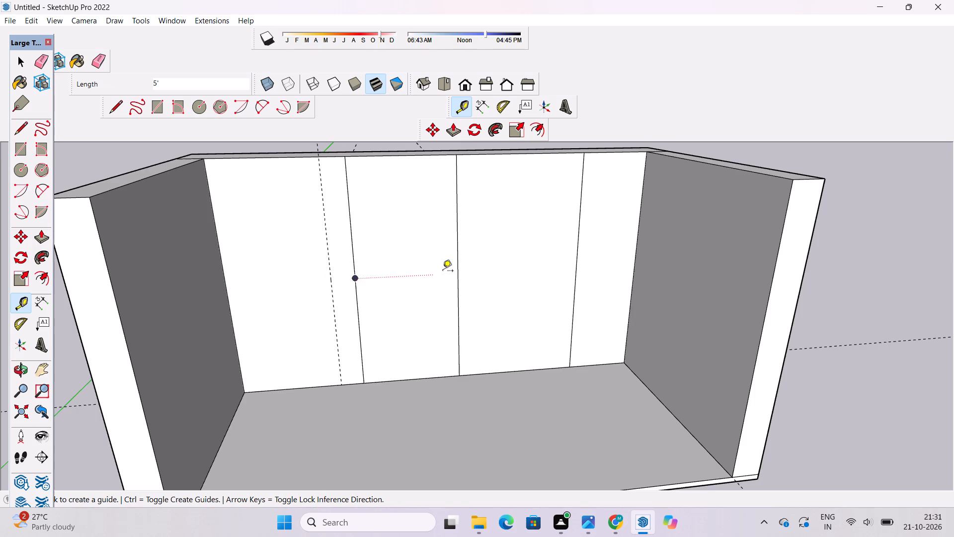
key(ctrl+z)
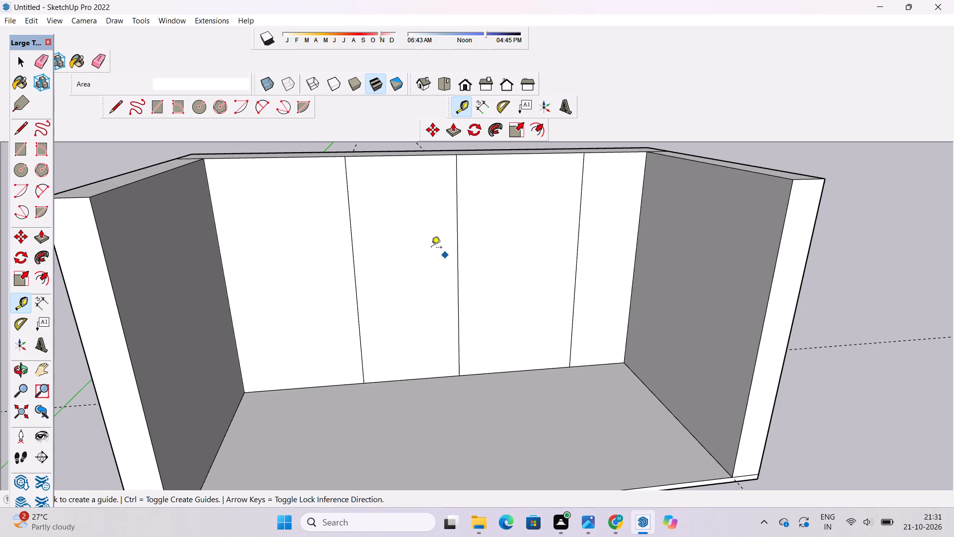
Place a vertical guide 2' from the back wall's panel line nearest the green axis, on its green-axis side.
click(348, 212)
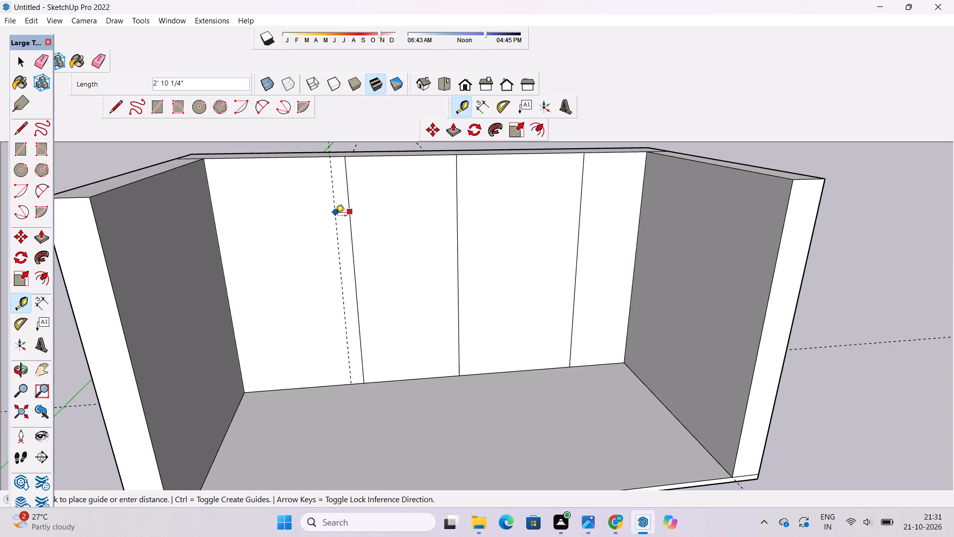
text(2')
key(Return)
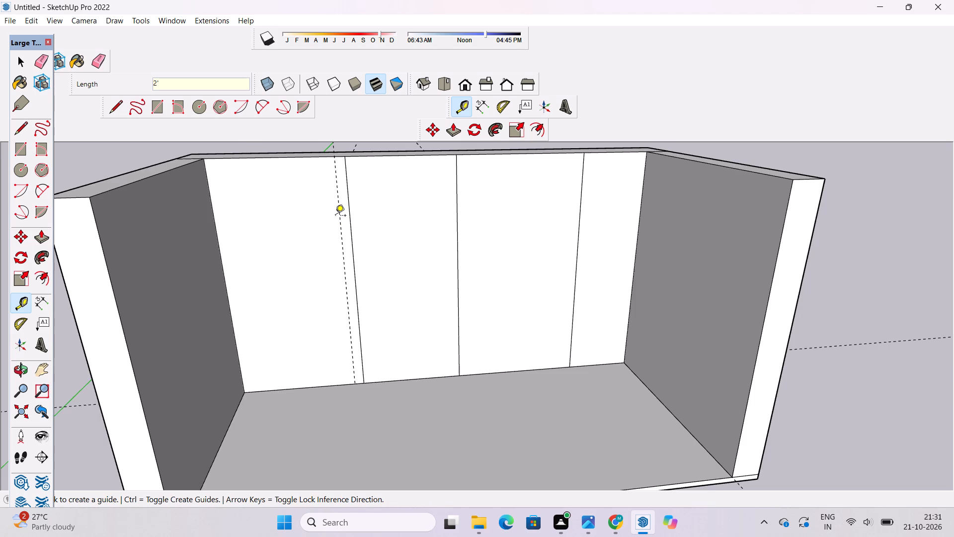
Place a vertical guide 2' from the back wall's middle panel line, on its green-axis side.
scroll(394, 245, down, 2)
scroll(443, 232, up, 2)
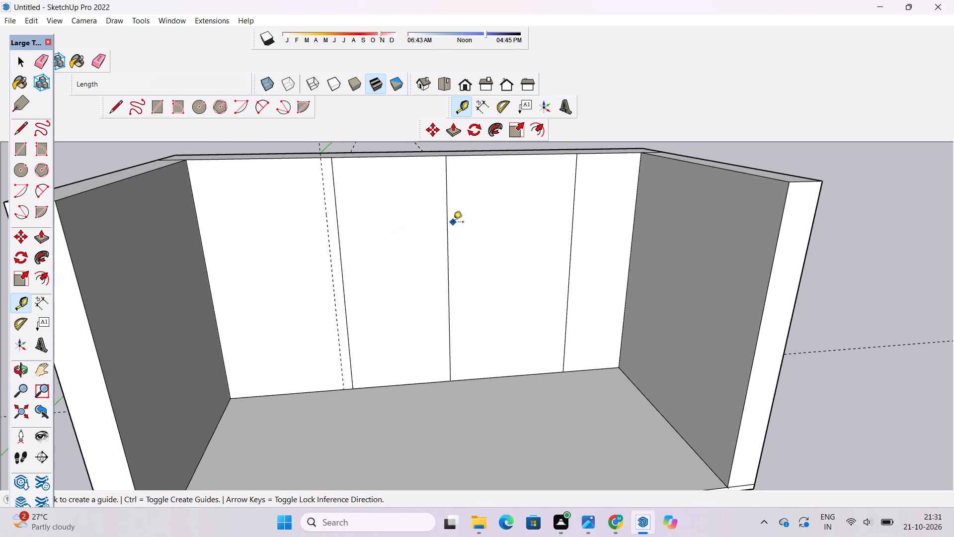
click(448, 224)
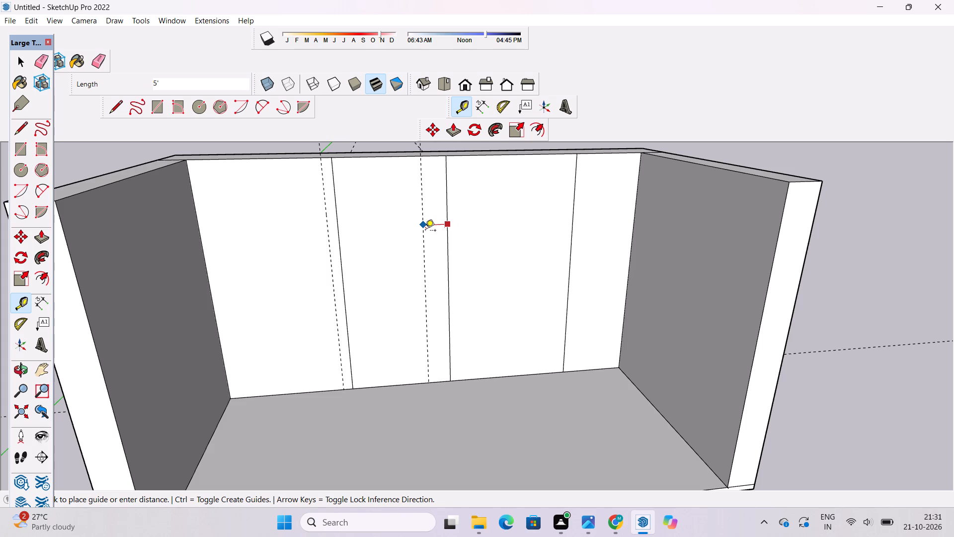
text(2')
key(Return)
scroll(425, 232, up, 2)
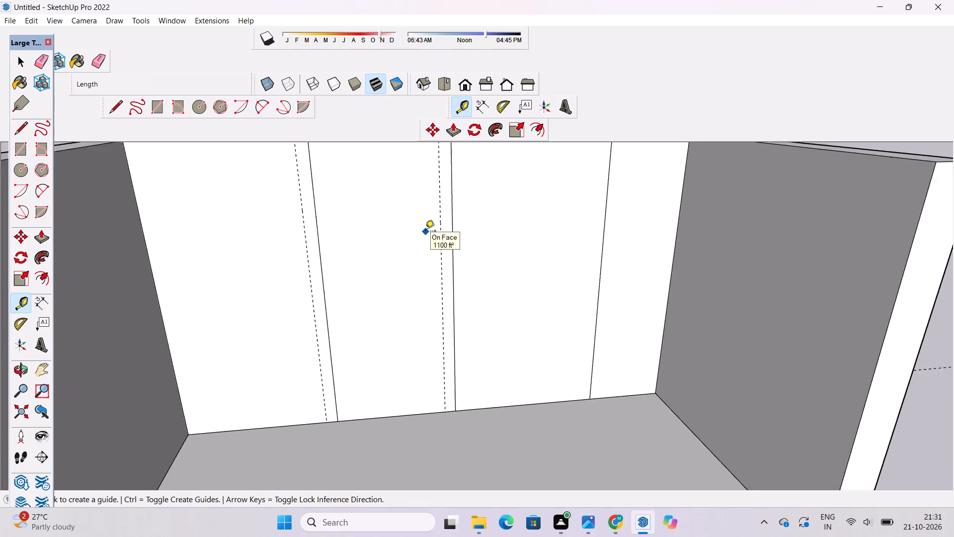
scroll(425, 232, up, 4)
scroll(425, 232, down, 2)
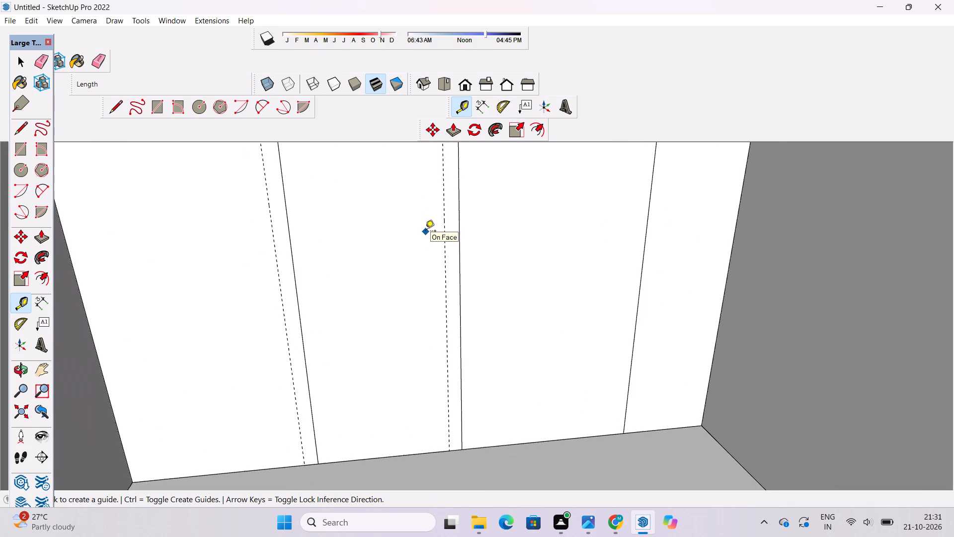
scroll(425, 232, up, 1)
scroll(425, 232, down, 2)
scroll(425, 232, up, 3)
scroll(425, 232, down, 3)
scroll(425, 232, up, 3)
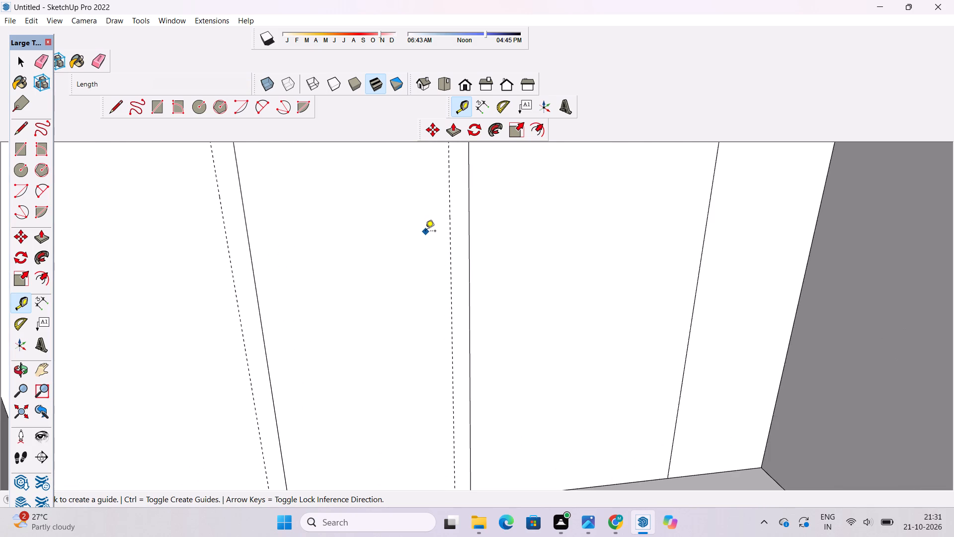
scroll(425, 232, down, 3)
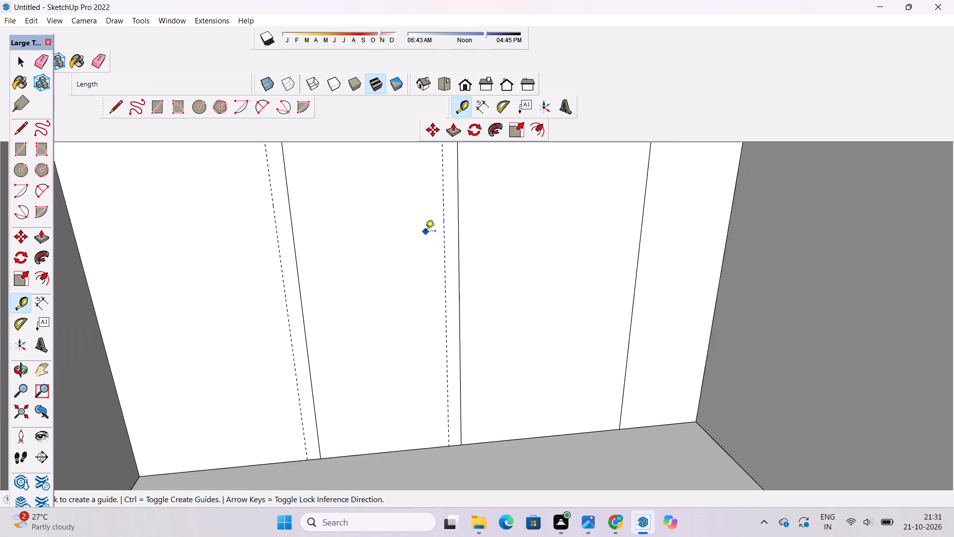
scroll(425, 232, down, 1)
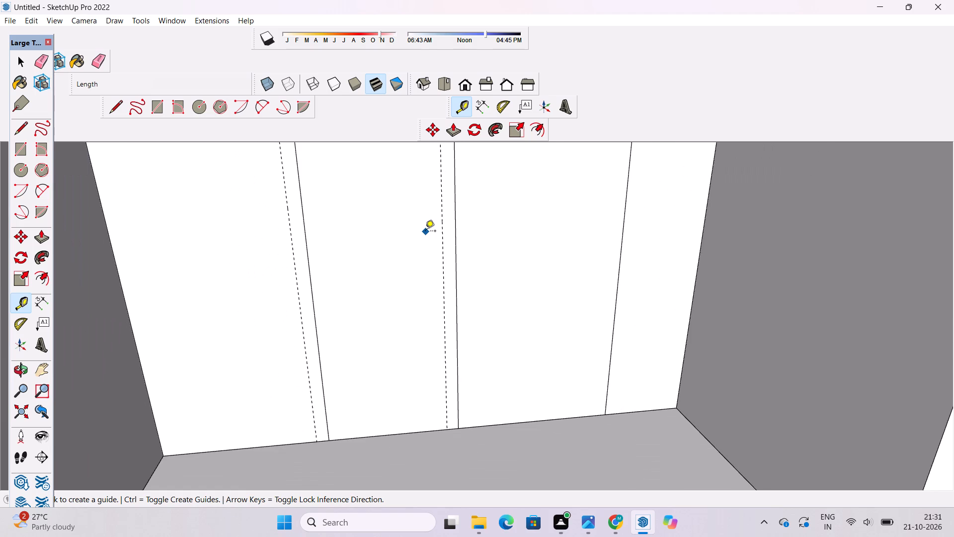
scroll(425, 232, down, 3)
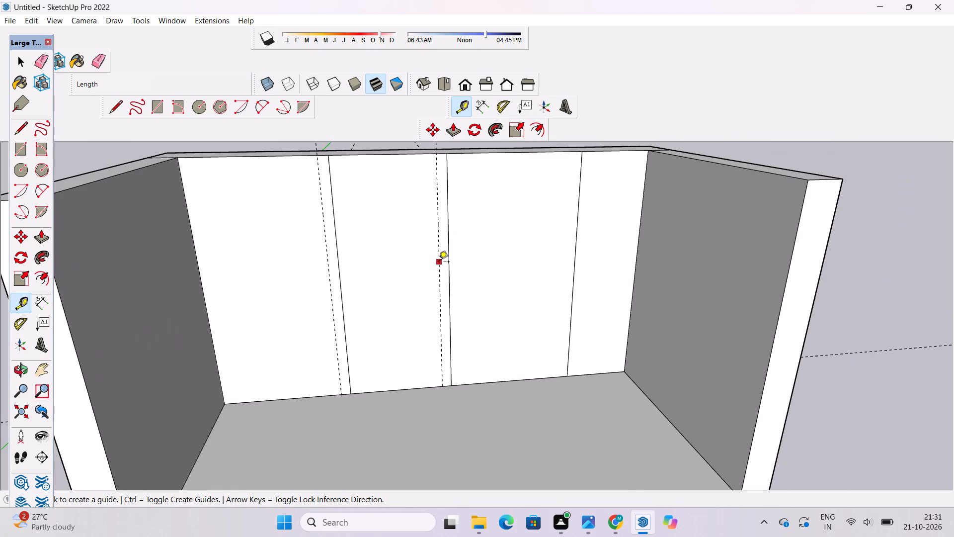
Draw a 2' wide, full-height rectangle on the back wall between the second guide and the middle panel line.
key(r)
scroll(435, 265, down, 3)
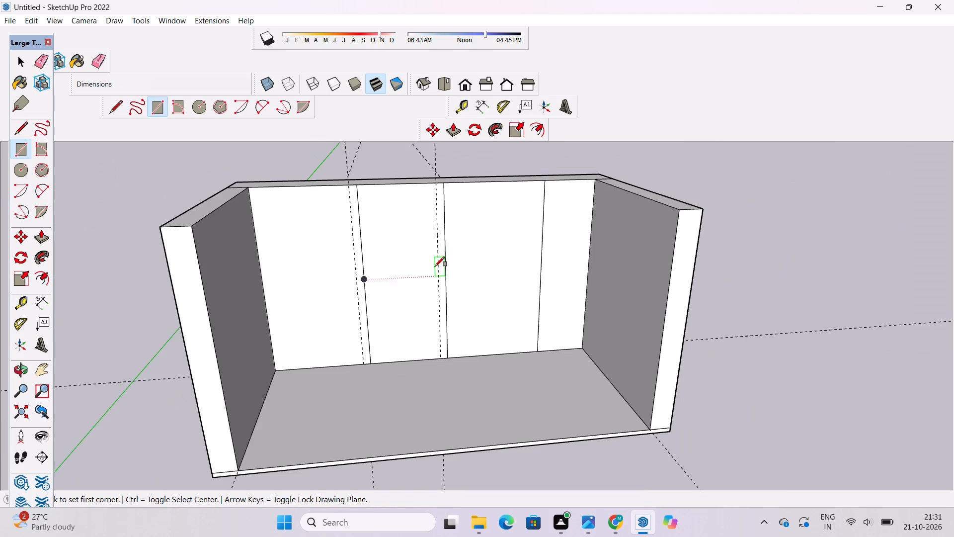
scroll(452, 185, up, 8)
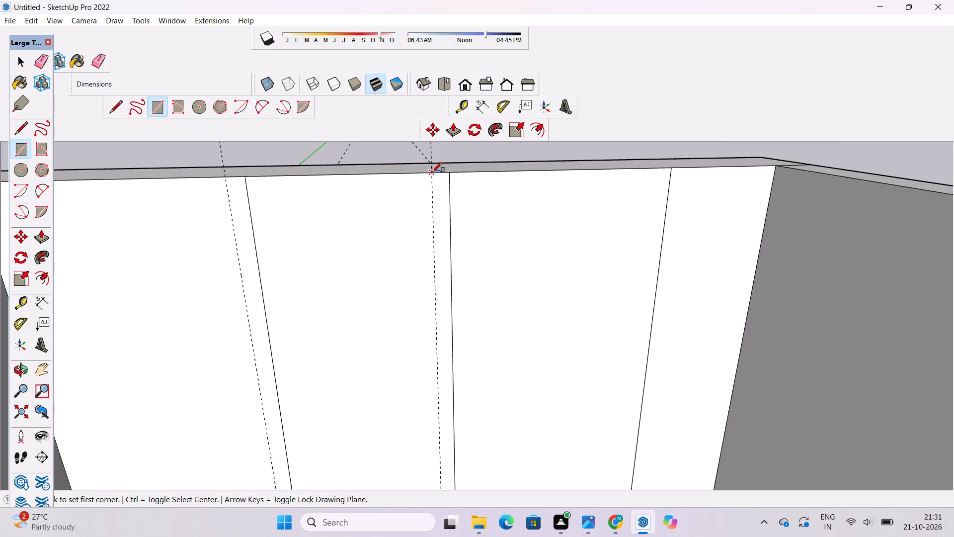
click(431, 174)
scroll(431, 174, down, 7)
scroll(455, 404, up, 7)
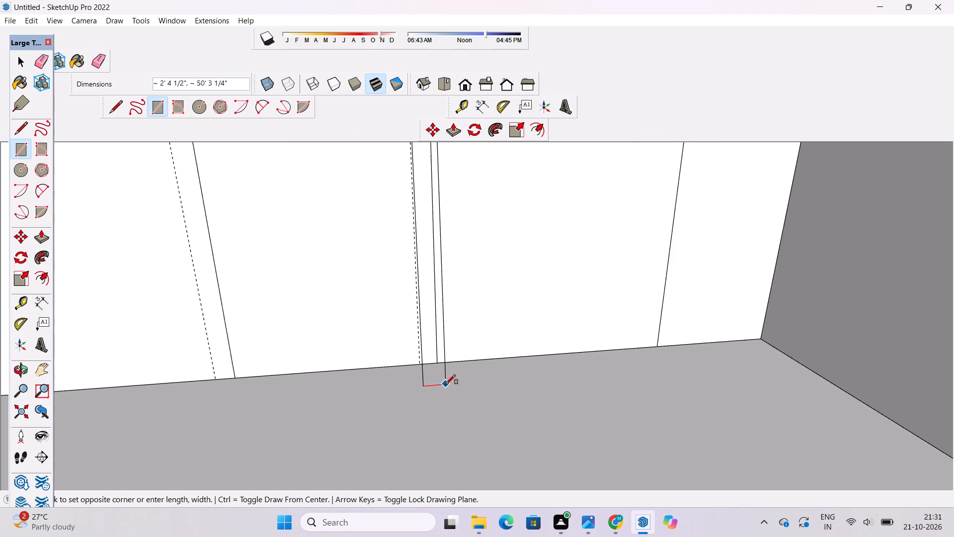
scroll(446, 384, up, 6)
click(432, 354)
Draw a 2' by 50' rectangle on the back wall between the first guide and the panel line nearest the green axis.
scroll(490, 358, down, 7)
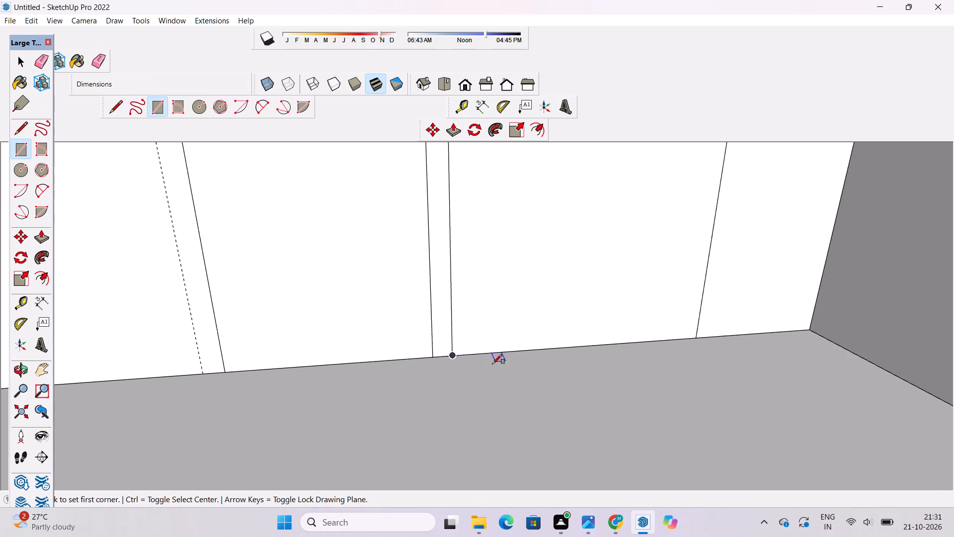
scroll(492, 364, down, 2)
scroll(461, 393, down, 6)
scroll(354, 202, up, 7)
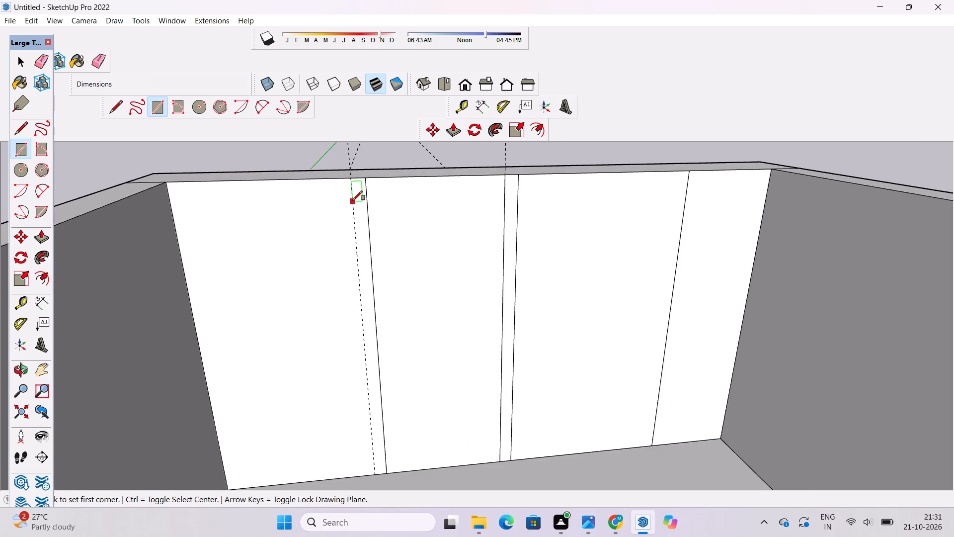
scroll(353, 200, up, 2)
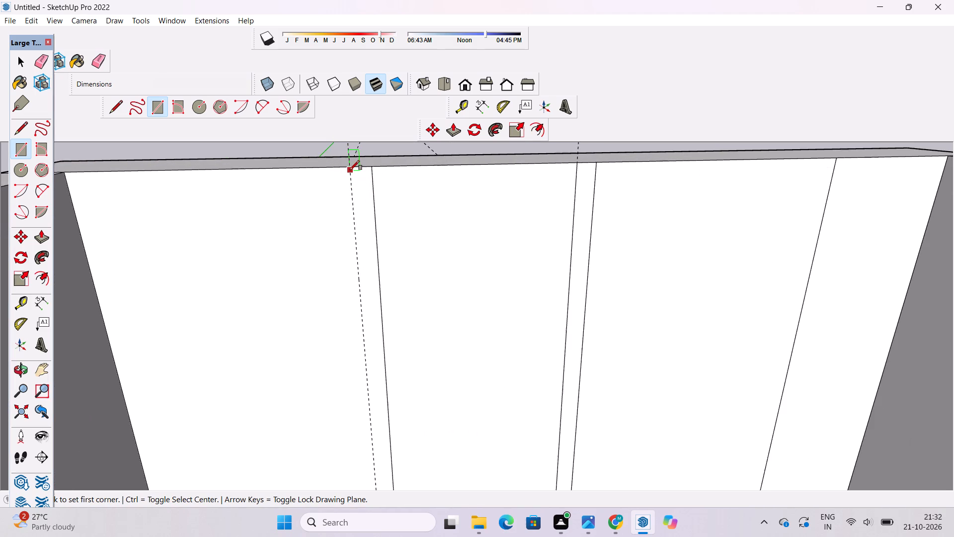
click(350, 169)
scroll(350, 169, down, 7)
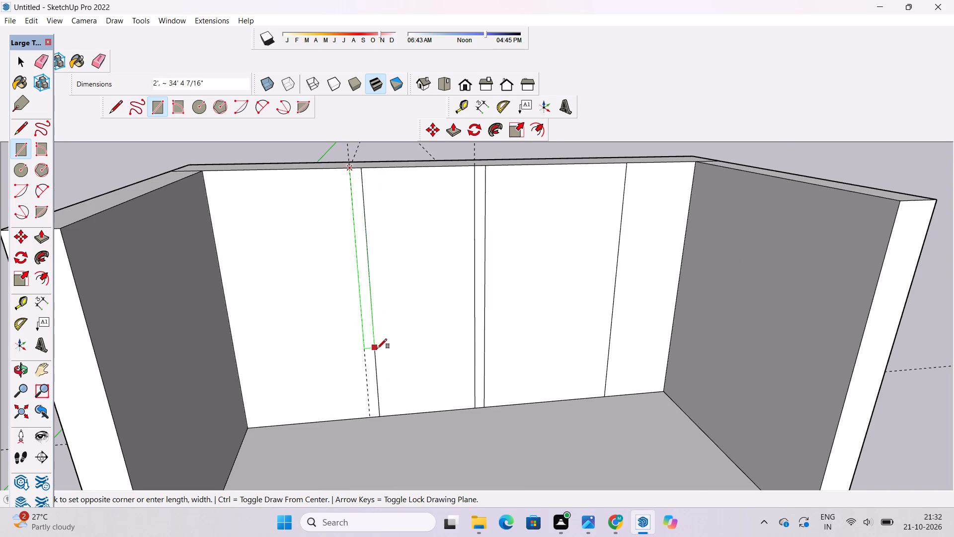
scroll(378, 386, down, 3)
scroll(382, 411, up, 11)
click(373, 407)
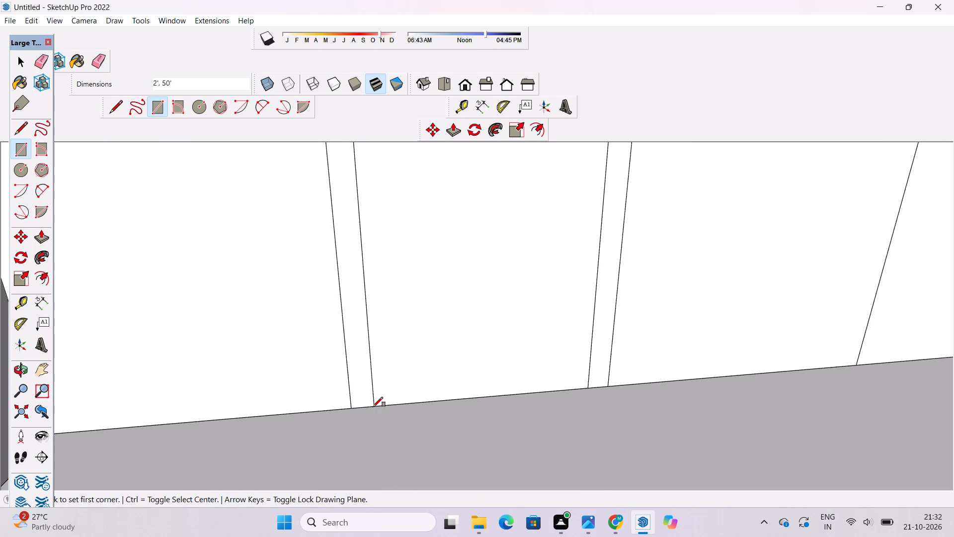
Erase the two vertical guides used for the back wall's 2' strips.
key(o)
scroll(407, 398, down, 8)
shift+drag(451, 342, 456, 396)
scroll(455, 394, down, 5)
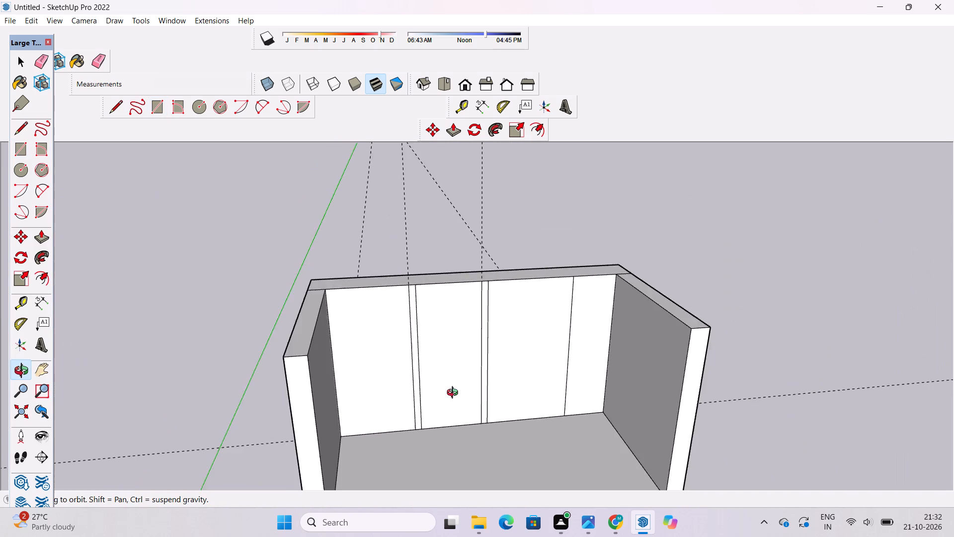
scroll(455, 394, down, 1)
drag(454, 394, 429, 390)
drag(428, 386, 436, 338)
scroll(436, 338, down, 4)
shift+drag(433, 331, 440, 352)
drag(431, 353, 454, 354)
shift+drag(445, 360, 440, 365)
key(e)
drag(466, 230, 449, 259)
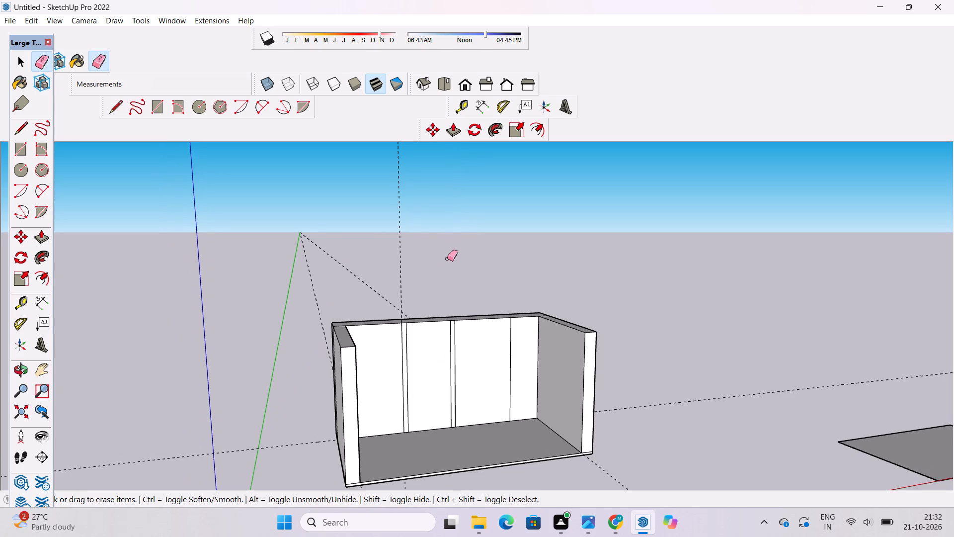
drag(414, 231, 395, 254)
Examine the back wall's narrow strips and panels from the front, above and an angle.
scroll(399, 264, up, 4)
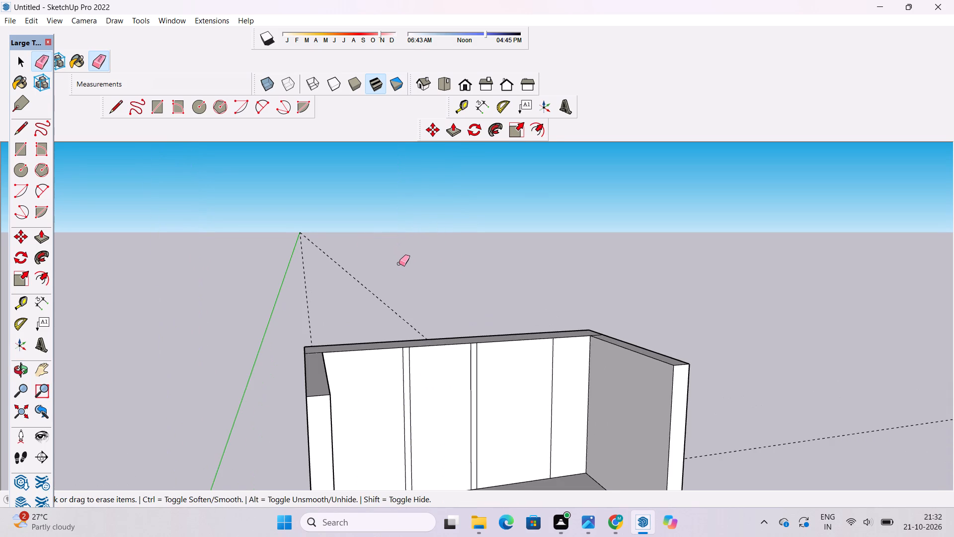
scroll(399, 264, down, 3)
scroll(399, 264, up, 3)
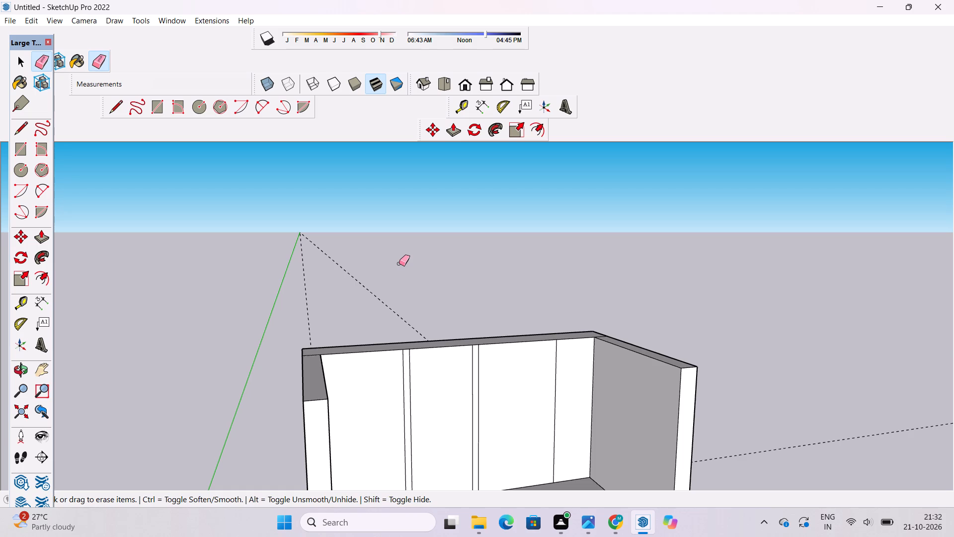
scroll(399, 267, down, 1)
shift+scroll(400, 277, down, 7)
key(o)
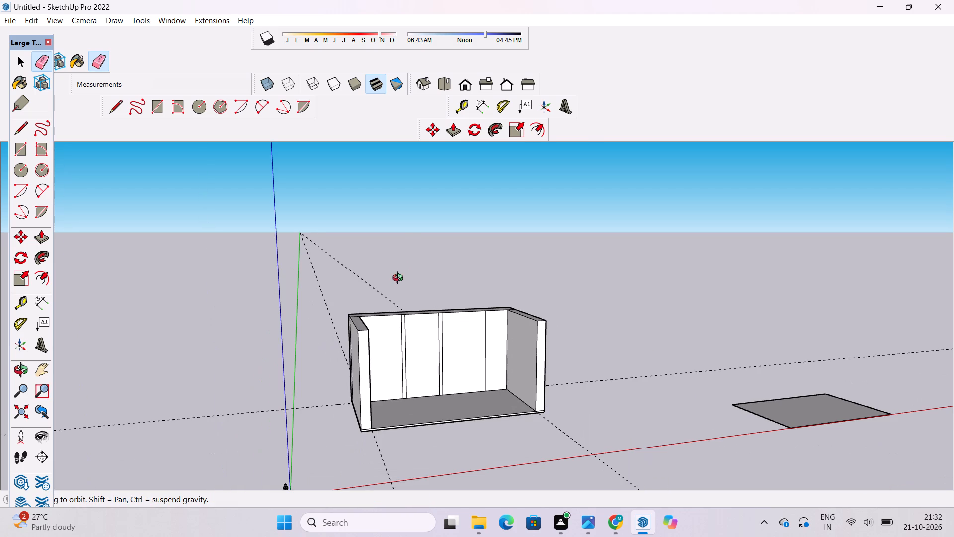
drag(386, 335, 385, 260)
drag(394, 292, 400, 355)
scroll(441, 335, up, 4)
shift+drag(440, 335, 434, 355)
drag(432, 356, 397, 325)
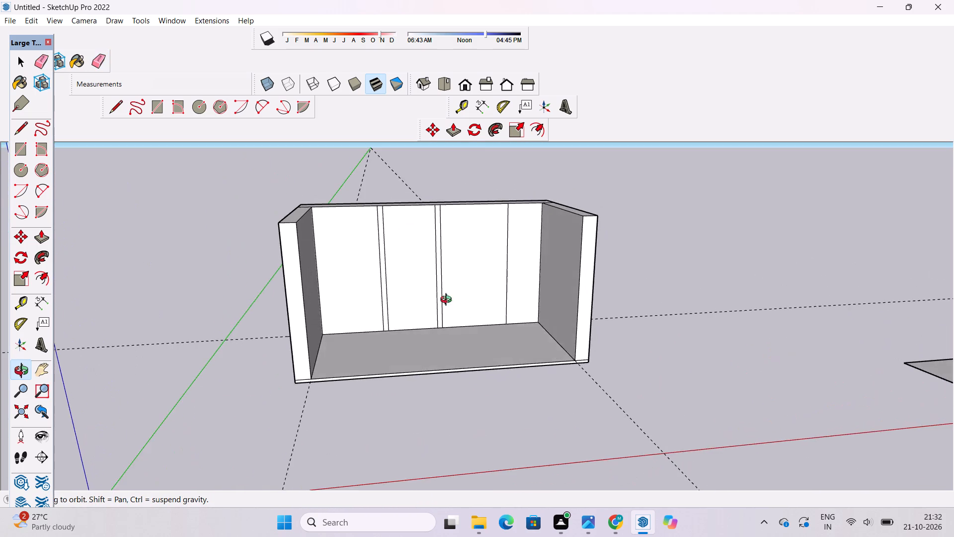
scroll(464, 286, up, 4)
shift+drag(464, 286, 457, 321)
shift+click(441, 314)
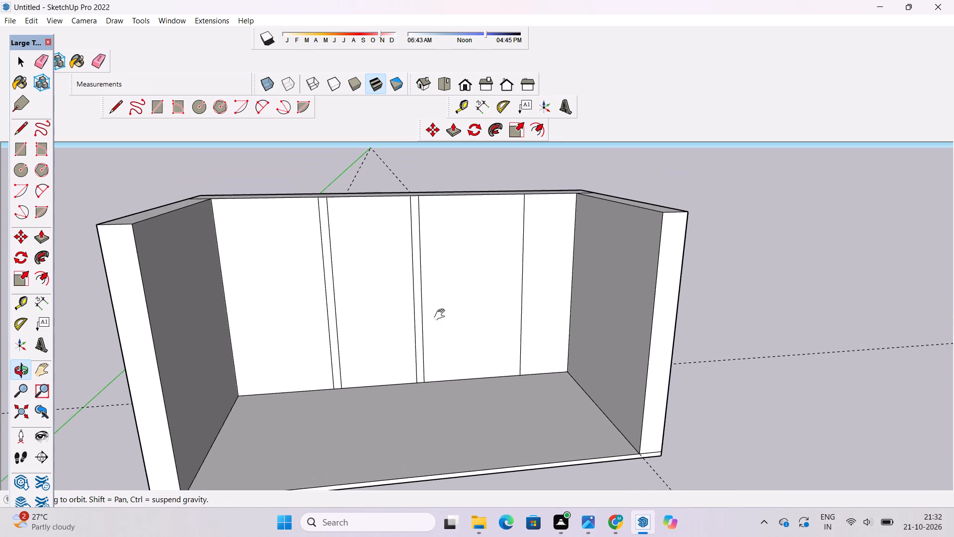
scroll(394, 315, up, 1)
scroll(387, 317, down, 5)
drag(387, 317, 475, 372)
scroll(349, 302, up, 4)
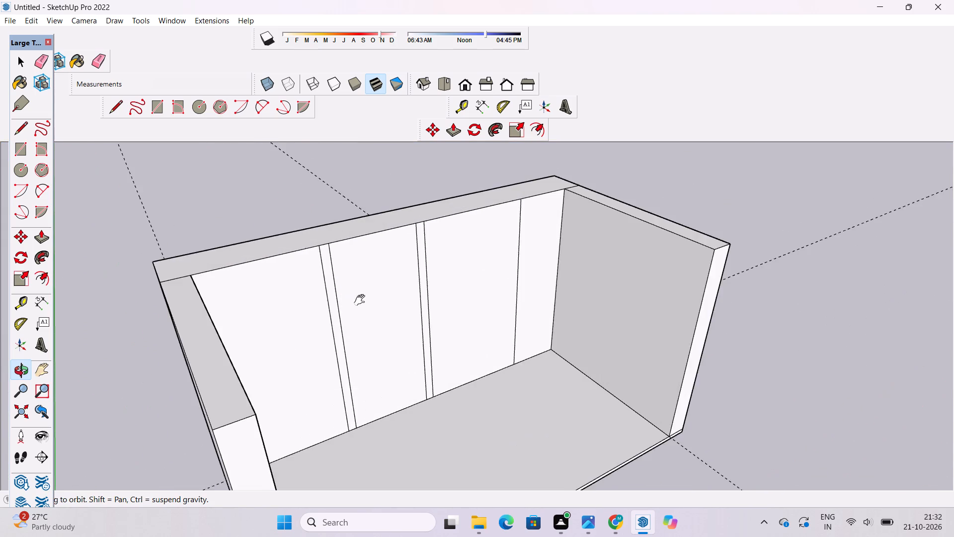
shift+drag(362, 300, 342, 275)
drag(342, 274, 421, 307)
shift+drag(421, 307, 410, 315)
drag(409, 315, 407, 307)
Push/Pull the back wall panel between the two narrow strips 3' out toward the front.
key(p)
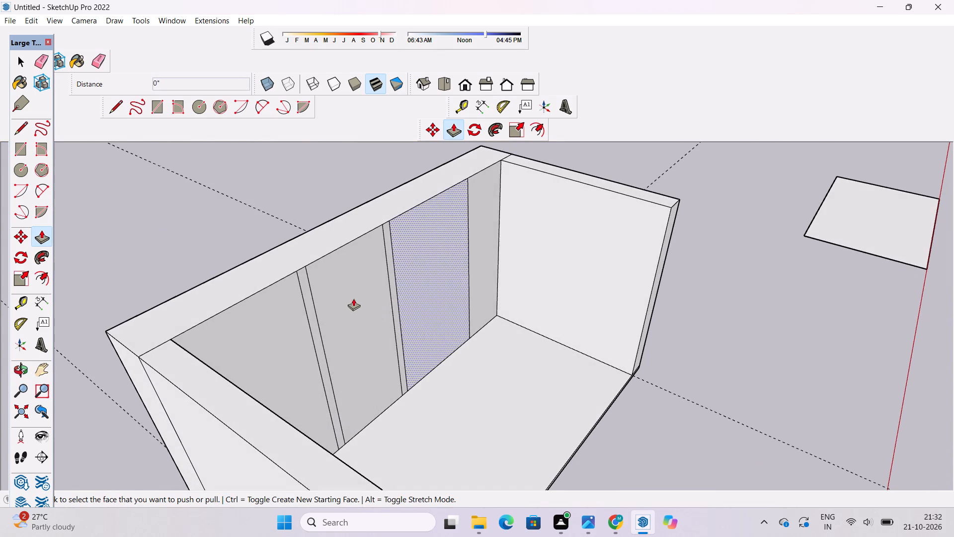
scroll(353, 298, down, 5)
click(353, 298)
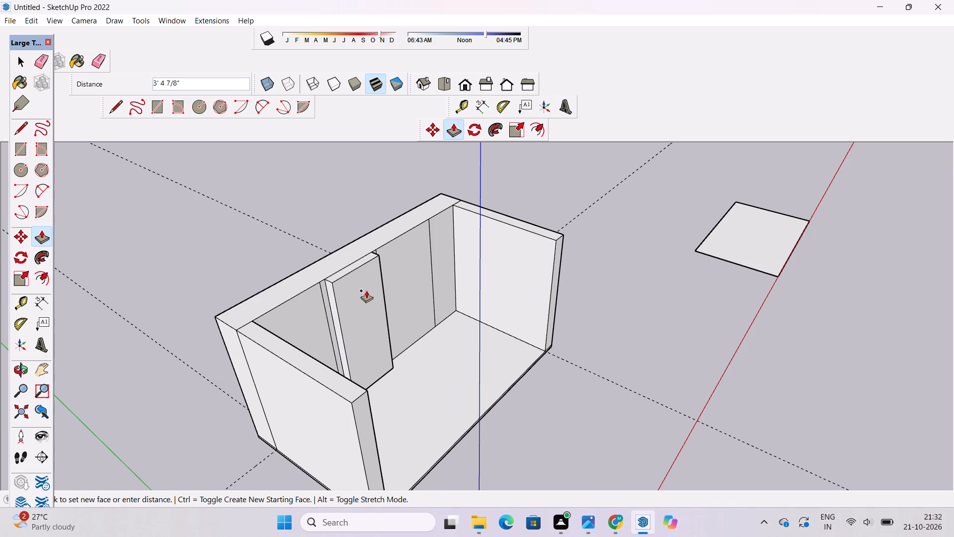
text(3')
key(Return)
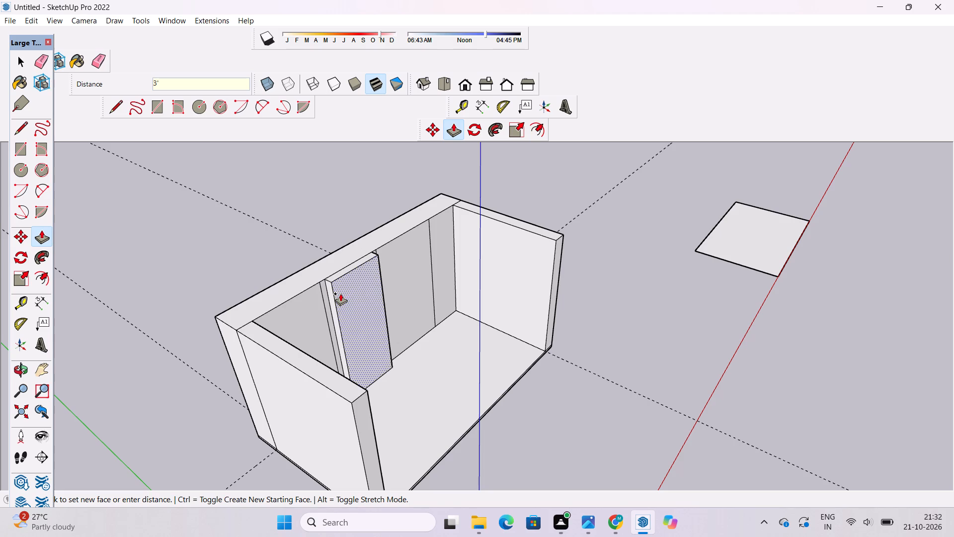
Push/Pull the narrow strip on the green-axis side of the projecting panel out flush with the panel's face.
scroll(339, 292, up, 14)
click(301, 264)
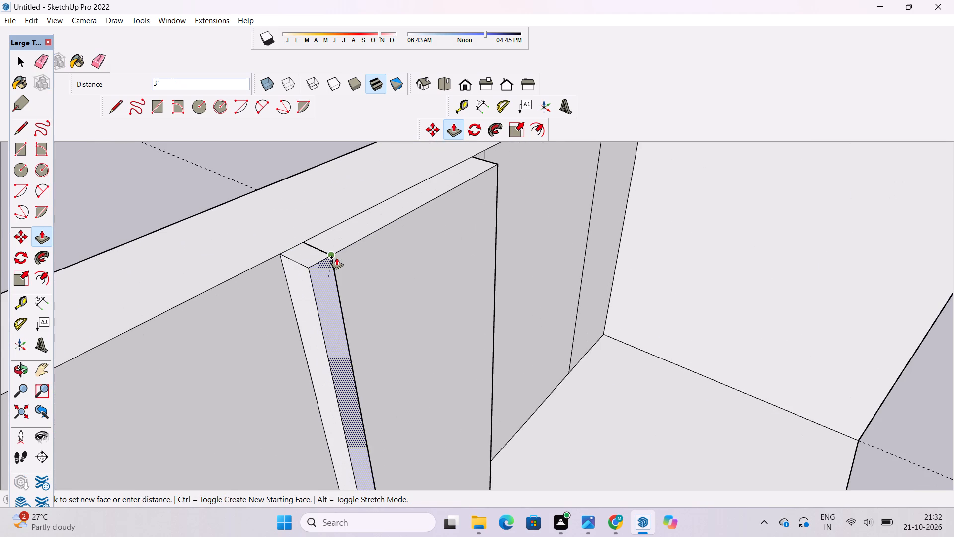
click(336, 257)
Push/Pull the narrow strip on the projecting panel's other side out flush with the panel's face.
click(19, 366)
scroll(166, 366, down, 3)
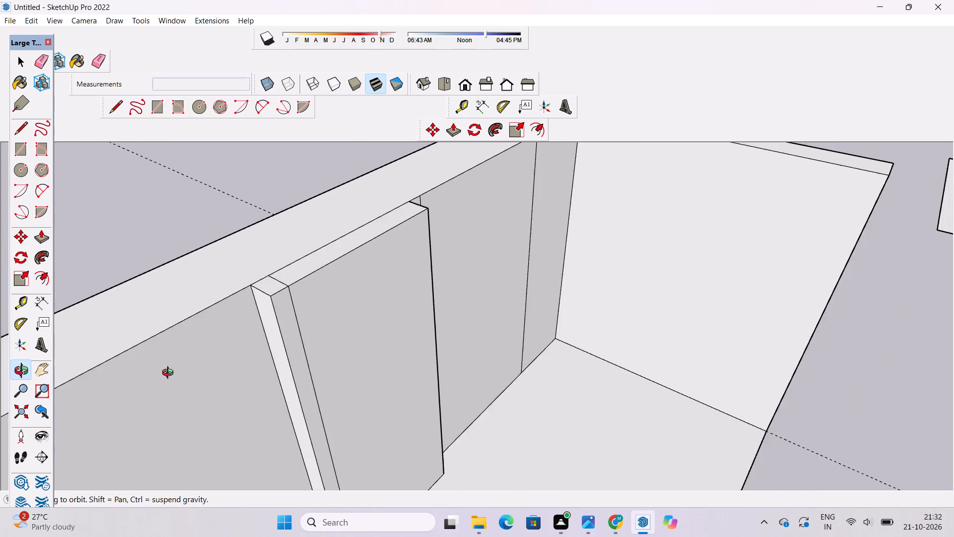
scroll(170, 374, down, 9)
drag(192, 373, 119, 370)
scroll(327, 297, down, 7)
scroll(435, 341, up, 5)
scroll(434, 345, down, 5)
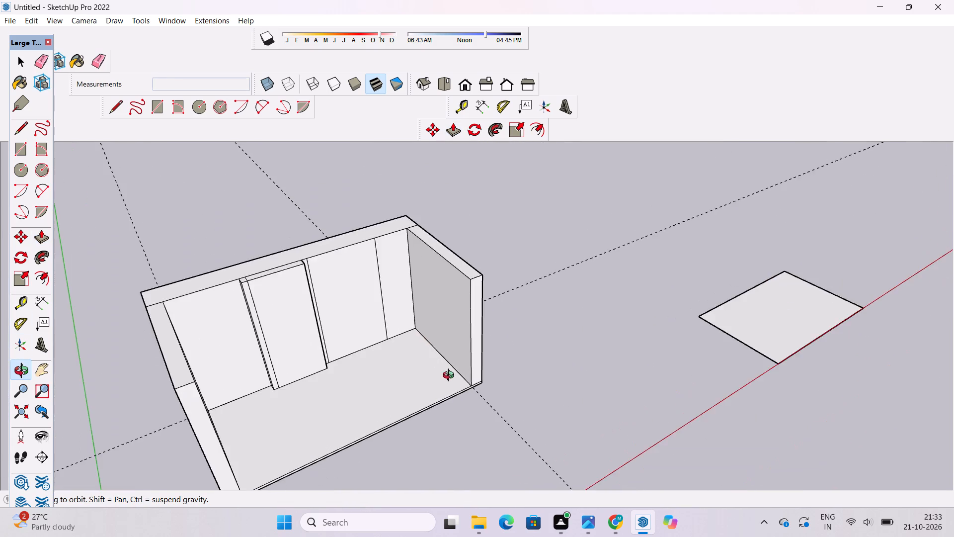
drag(450, 379, 320, 315)
scroll(326, 254, up, 7)
scroll(326, 254, down, 6)
drag(549, 255, 238, 342)
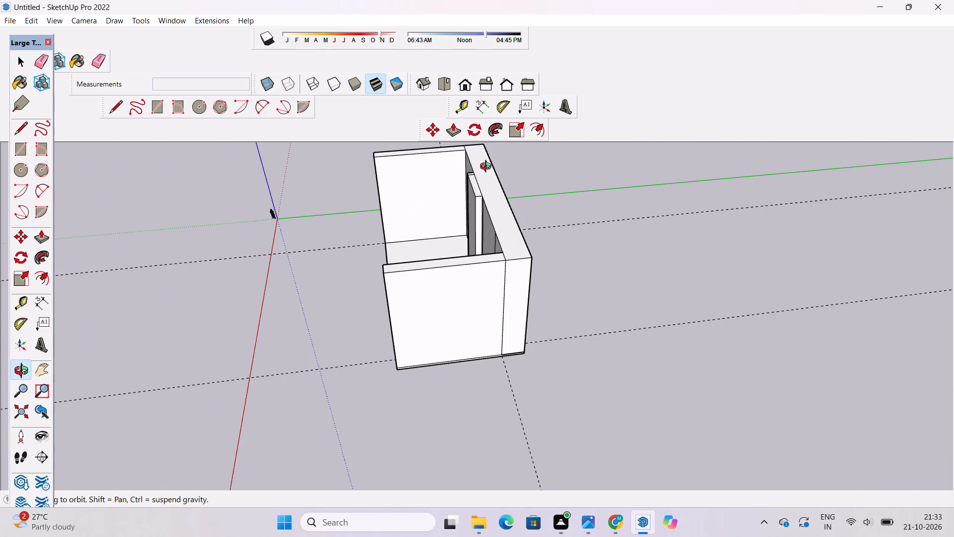
scroll(449, 205, up, 1)
scroll(419, 266, down, 5)
drag(350, 325, 441, 269)
shift+drag(484, 239, 465, 288)
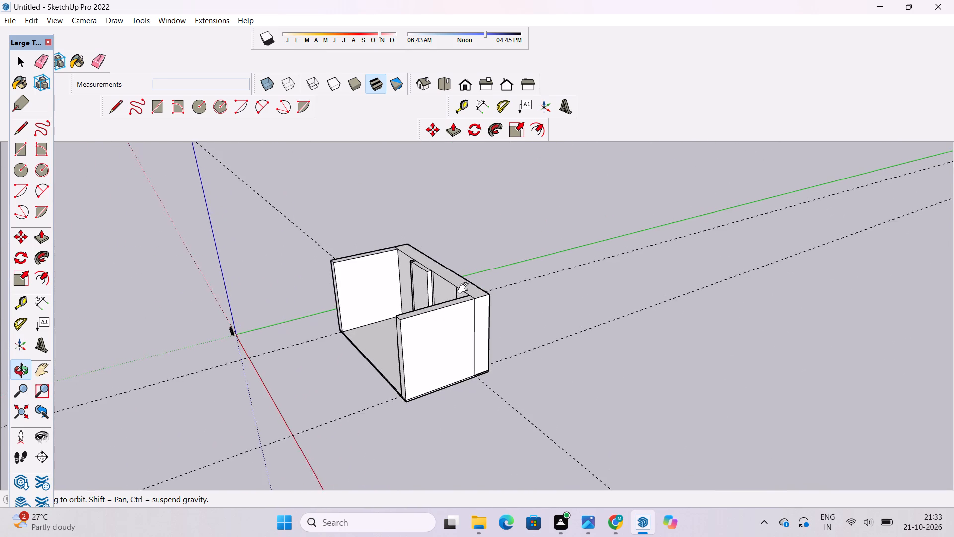
scroll(457, 299, up, 10)
shift+drag(425, 262, 444, 322)
scroll(417, 310, up, 9)
shift+drag(422, 283, 425, 293)
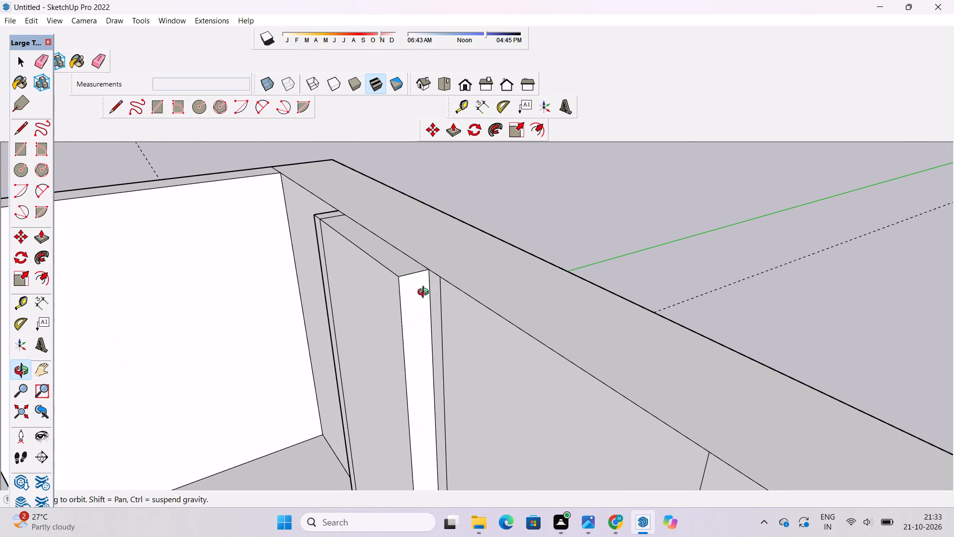
click(37, 240)
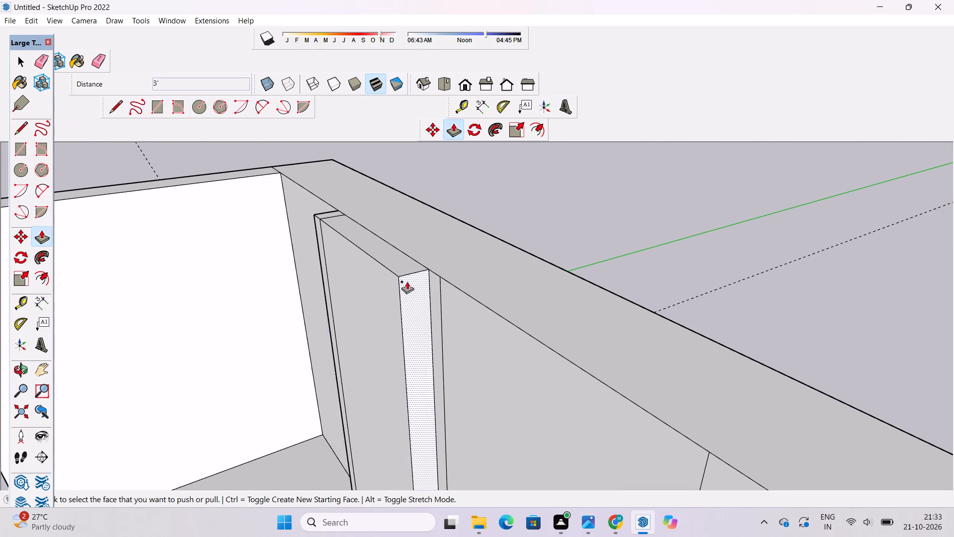
scroll(430, 290, up, 5)
click(435, 281)
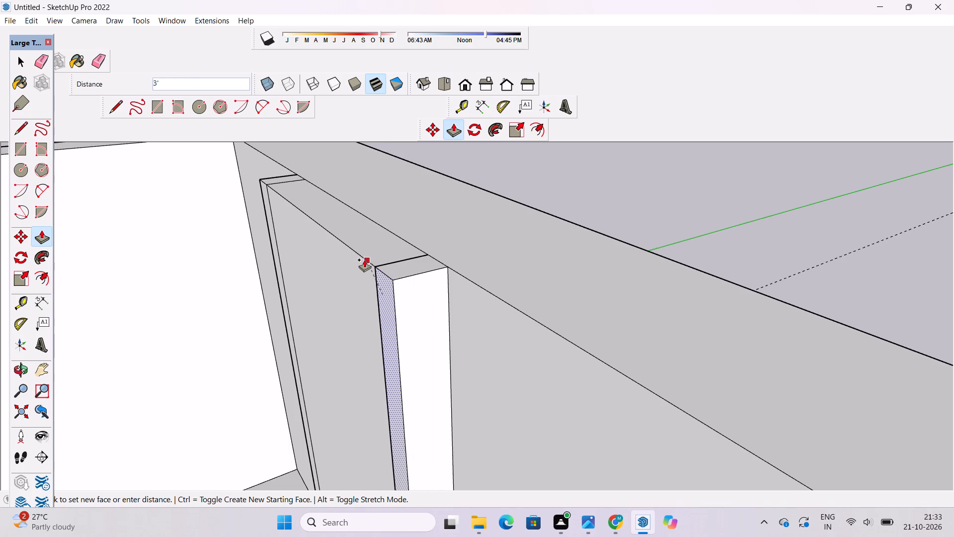
click(363, 260)
Examine the projecting panel and its two strips against the back wall from above, the front and both sides.
key(o)
scroll(469, 238, down, 7)
scroll(469, 238, up, 1)
scroll(469, 240, down, 4)
drag(427, 267, 468, 288)
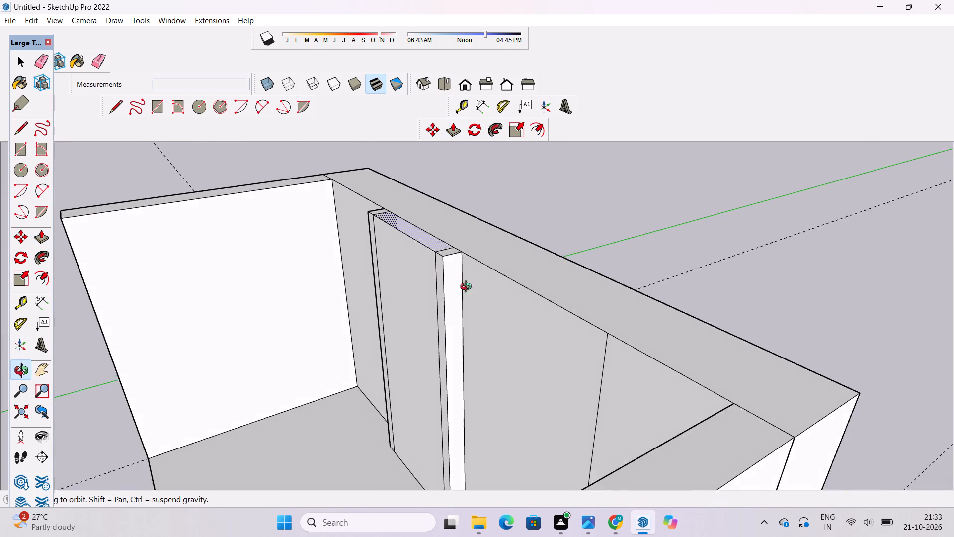
drag(468, 288, 502, 301)
shift+drag(500, 304, 490, 262)
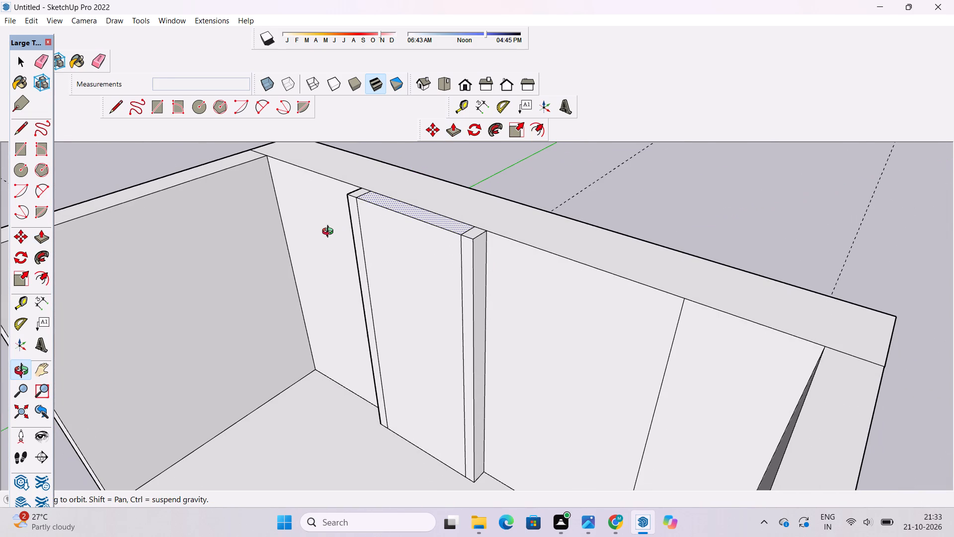
shift+drag(330, 234, 322, 229)
drag(327, 237, 466, 258)
scroll(342, 261, up, 7)
shift+drag(354, 262, 307, 236)
drag(307, 236, 360, 234)
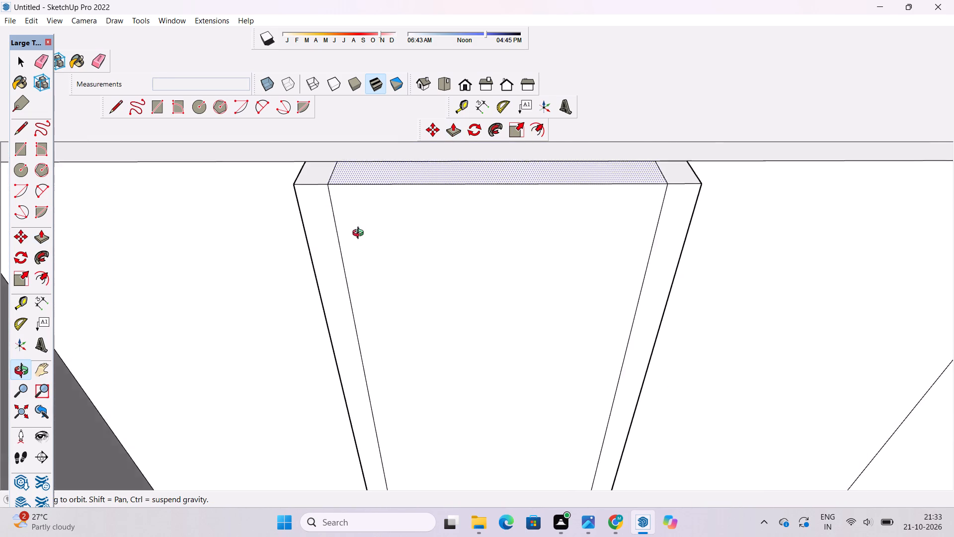
drag(360, 234, 447, 151)
scroll(306, 233, down, 4)
drag(367, 248, 337, 261)
drag(308, 277, 281, 290)
scroll(351, 254, down, 5)
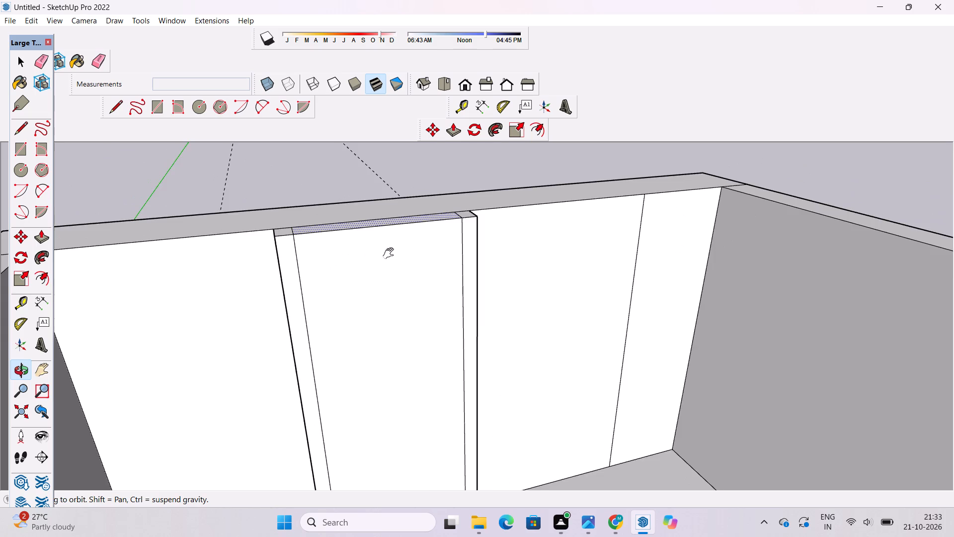
shift+drag(384, 256, 345, 284)
drag(342, 286, 262, 320)
scroll(308, 301, up, 3)
shift+drag(344, 288, 262, 266)
scroll(263, 257, down, 5)
drag(263, 275, 298, 257)
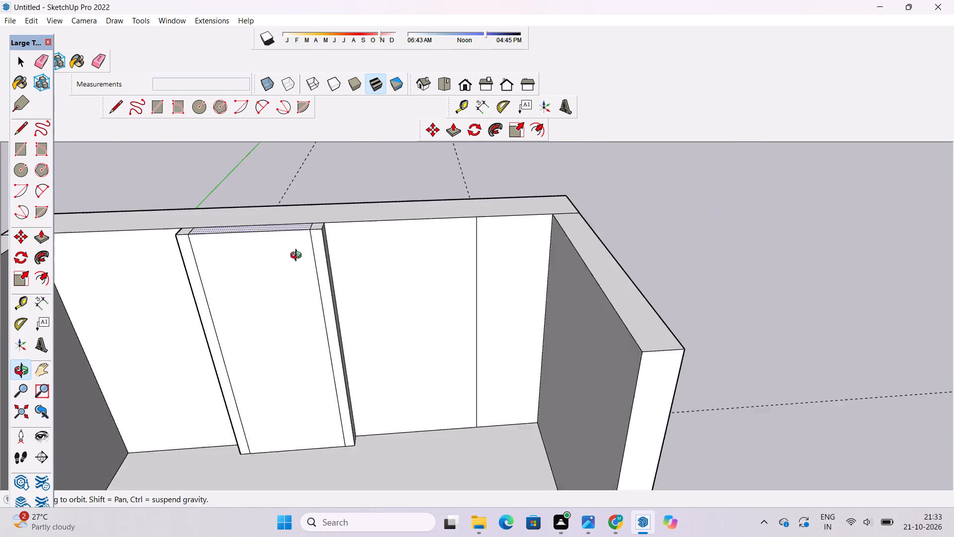
drag(298, 257, 313, 244)
scroll(306, 254, down, 5)
shift+drag(288, 278, 339, 268)
drag(340, 274, 347, 262)
shift+drag(342, 272, 353, 294)
key(space)
click(344, 206)
key(o)
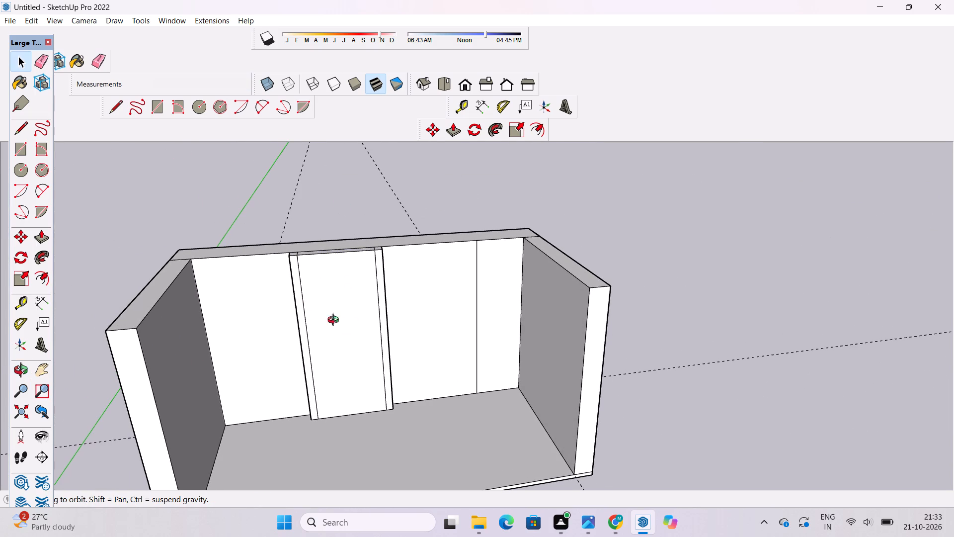
shift+drag(351, 304, 352, 258)
drag(360, 270, 376, 299)
scroll(408, 270, up, 2)
shift+drag(408, 265, 409, 277)
drag(400, 281, 346, 273)
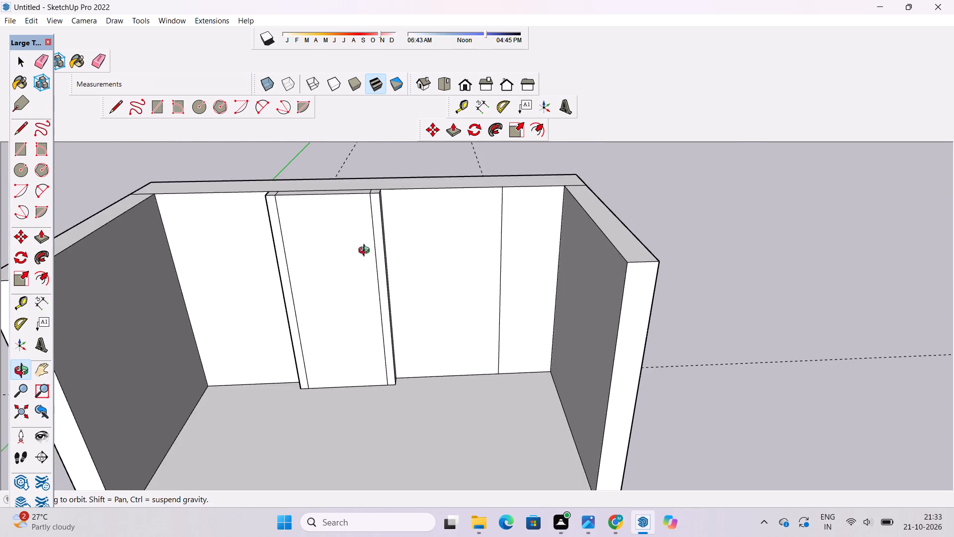
shift+drag(383, 245, 385, 288)
drag(384, 293, 366, 270)
scroll(402, 288, up, 2)
shift+drag(402, 288, 401, 277)
drag(395, 277, 406, 288)
scroll(408, 289, up, 4)
shift+drag(408, 289, 390, 294)
shift+scroll(389, 289, down, 5)
drag(389, 289, 423, 316)
shift+drag(409, 292, 399, 289)
drag(399, 289, 447, 297)
shift+drag(408, 292, 415, 304)
drag(415, 304, 437, 276)
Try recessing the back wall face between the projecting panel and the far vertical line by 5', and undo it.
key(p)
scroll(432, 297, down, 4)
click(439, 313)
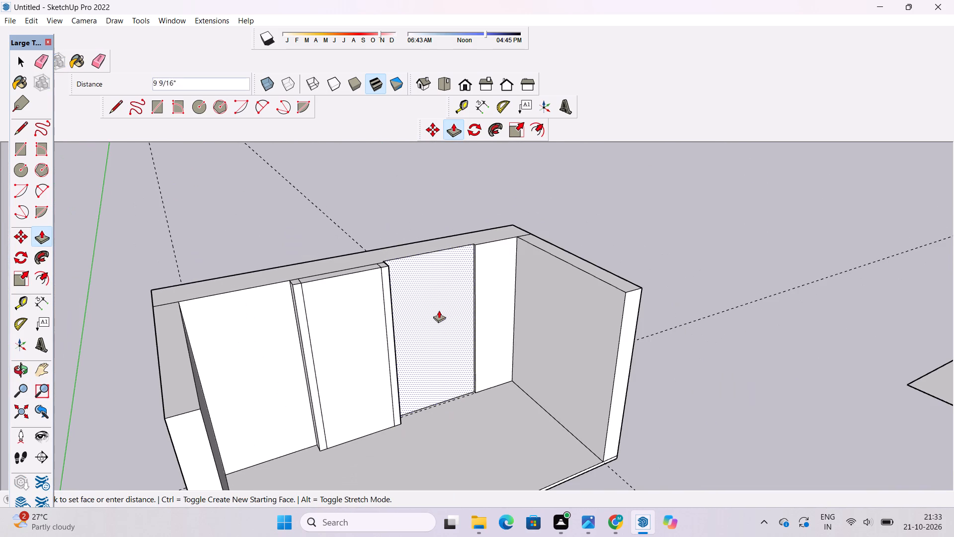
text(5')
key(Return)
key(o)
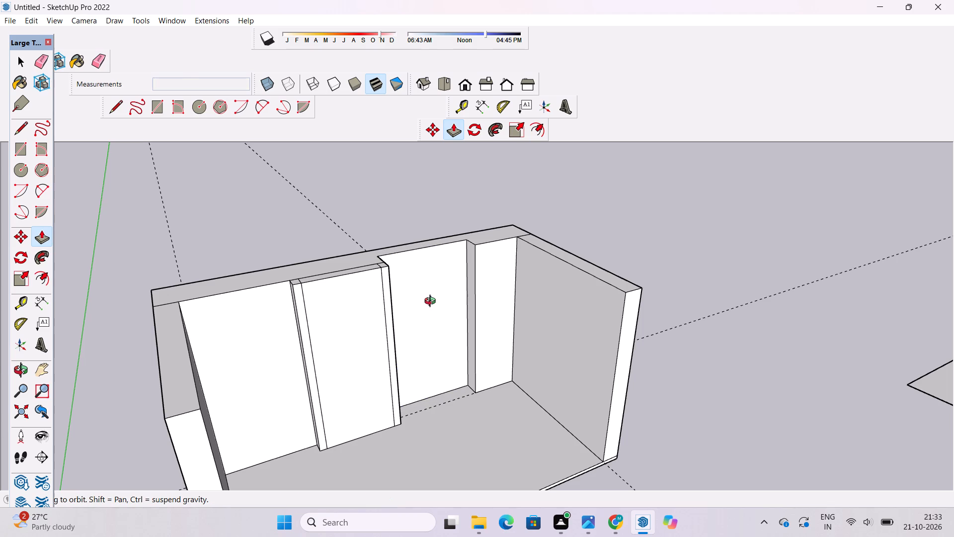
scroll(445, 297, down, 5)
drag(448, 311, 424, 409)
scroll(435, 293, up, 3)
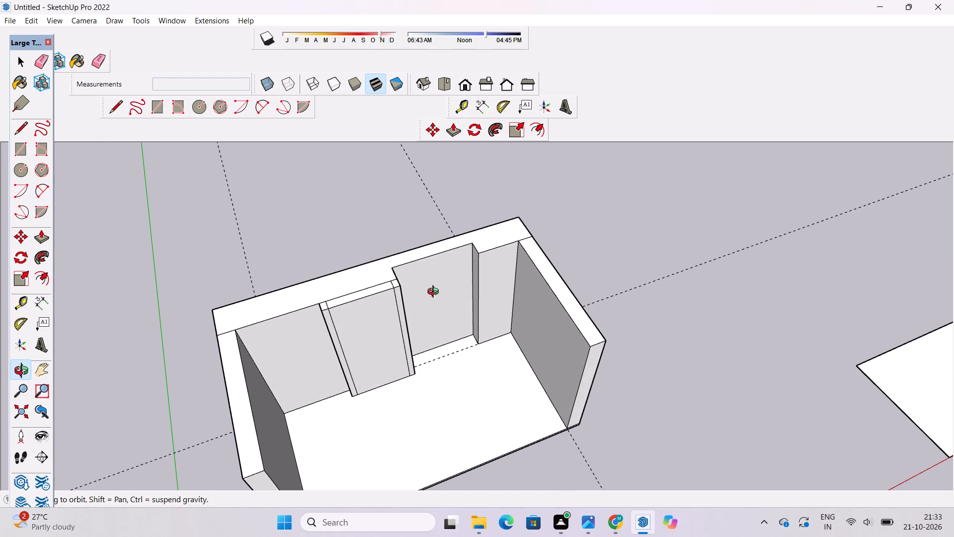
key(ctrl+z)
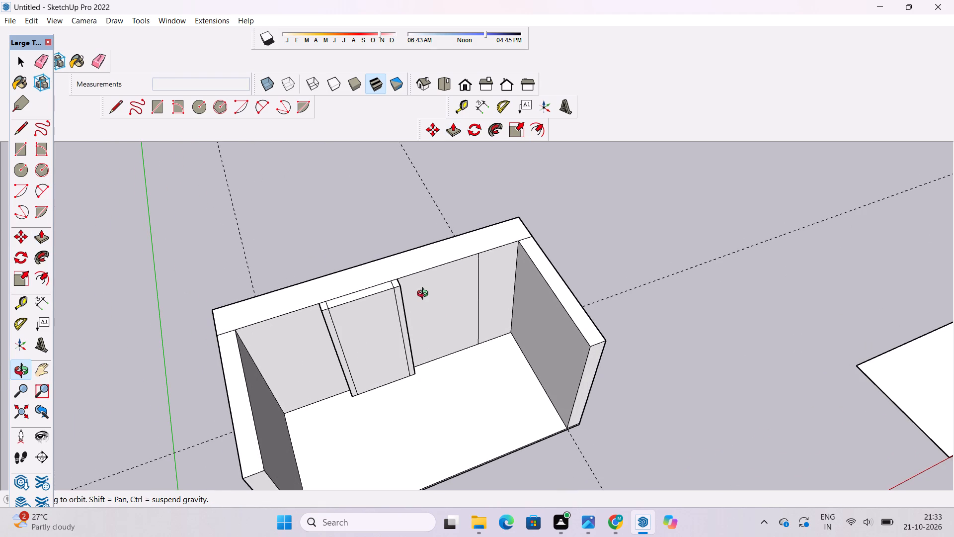
Examine the back wall's panels and the side walls from the front and above.
scroll(425, 295, up, 1)
scroll(418, 307, down, 3)
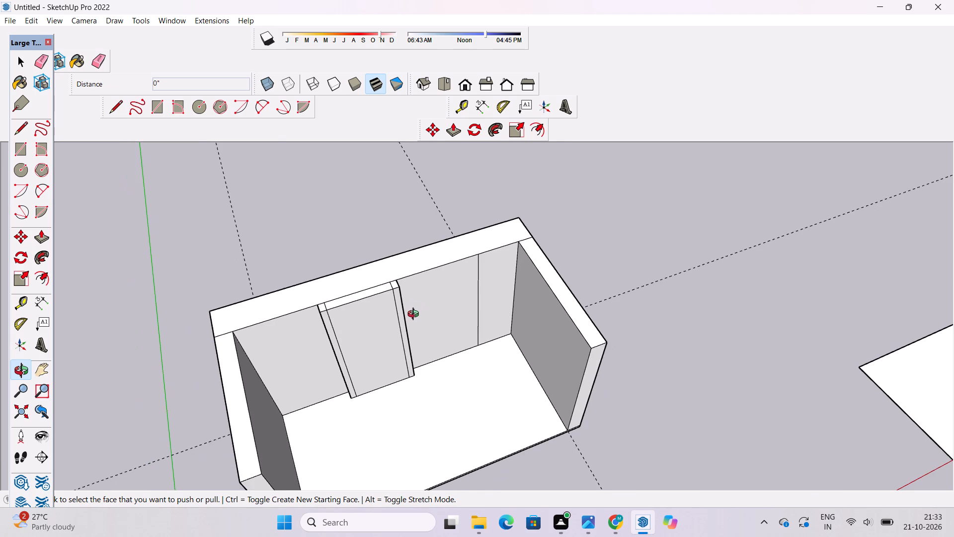
shift+click(411, 322)
drag(411, 322, 428, 261)
scroll(448, 320, down, 3)
drag(466, 322, 485, 215)
scroll(507, 300, up, 3)
shift+drag(505, 302, 439, 309)
drag(439, 309, 401, 327)
Erase the two short edges on the projecting panel's top that separate it from its side strips.
key(e)
drag(582, 324, 587, 345)
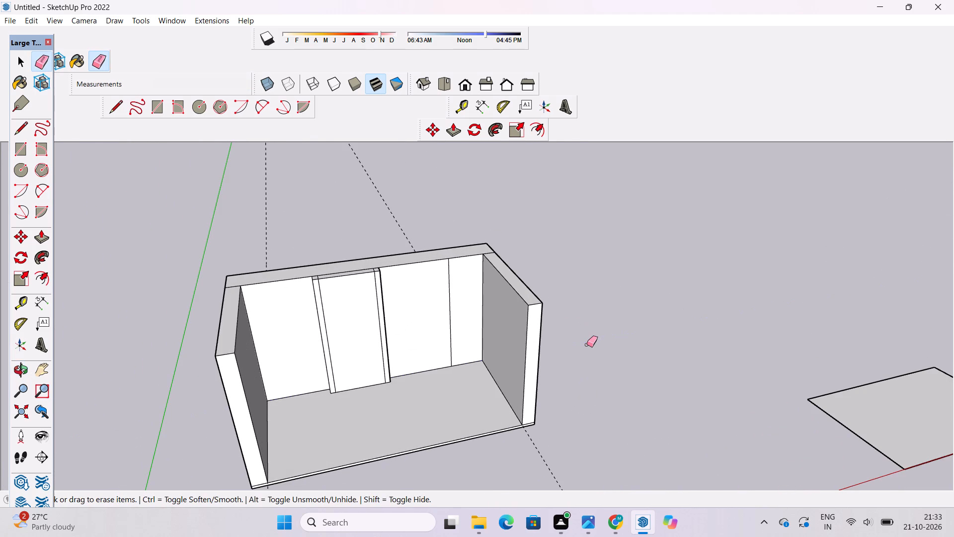
key(o)
scroll(518, 314, down, 2)
drag(458, 316, 459, 355)
scroll(421, 371, up, 3)
shift+drag(420, 360, 408, 353)
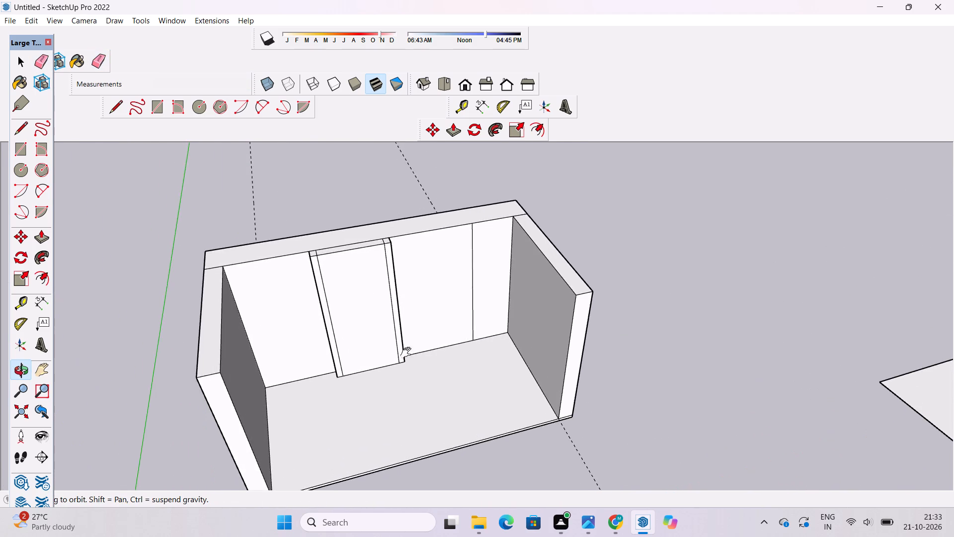
shift+drag(408, 353, 403, 350)
drag(409, 325, 255, 346)
drag(339, 302, 422, 381)
scroll(312, 261, up, 5)
shift+drag(312, 261, 320, 294)
click(97, 61)
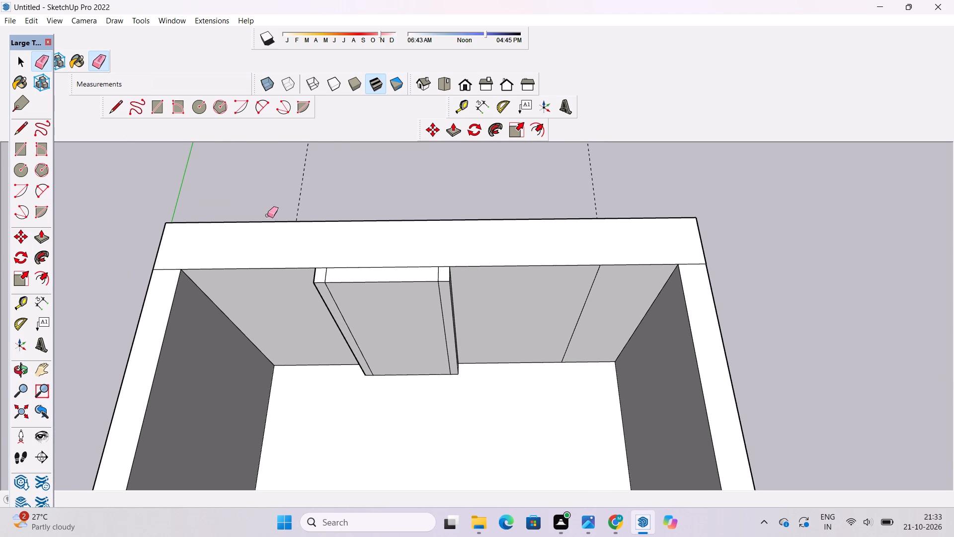
scroll(324, 289, up, 7)
drag(326, 258, 331, 262)
scroll(344, 270, down, 2)
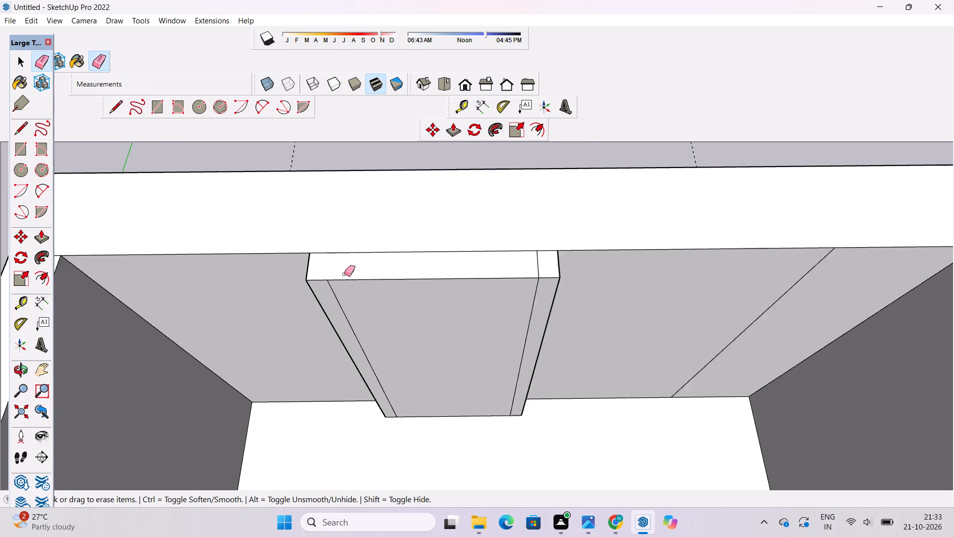
scroll(344, 274, down, 3)
scroll(501, 265, up, 8)
drag(477, 268, 470, 271)
click(469, 271)
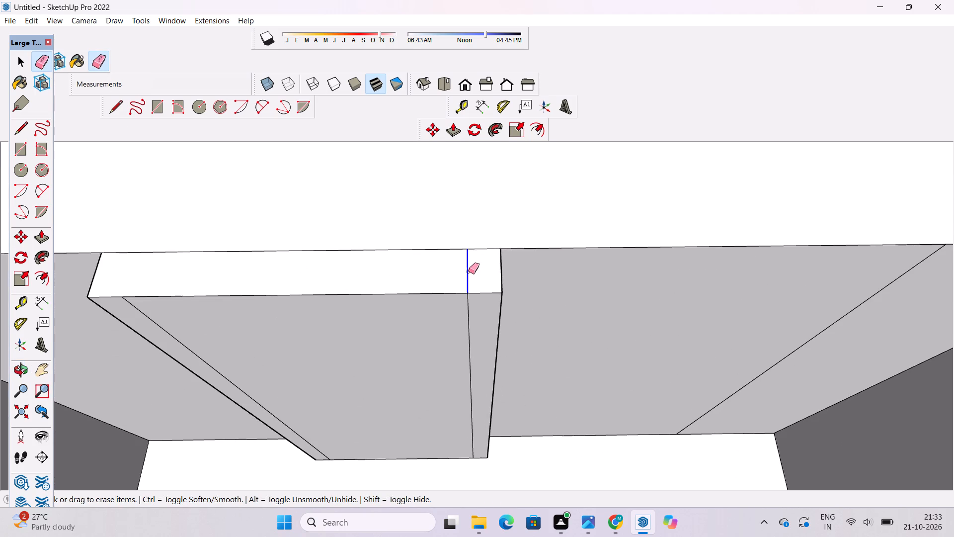
Examine the projecting panel and the flat back wall faces beside it from the front and an angle.
key(o)
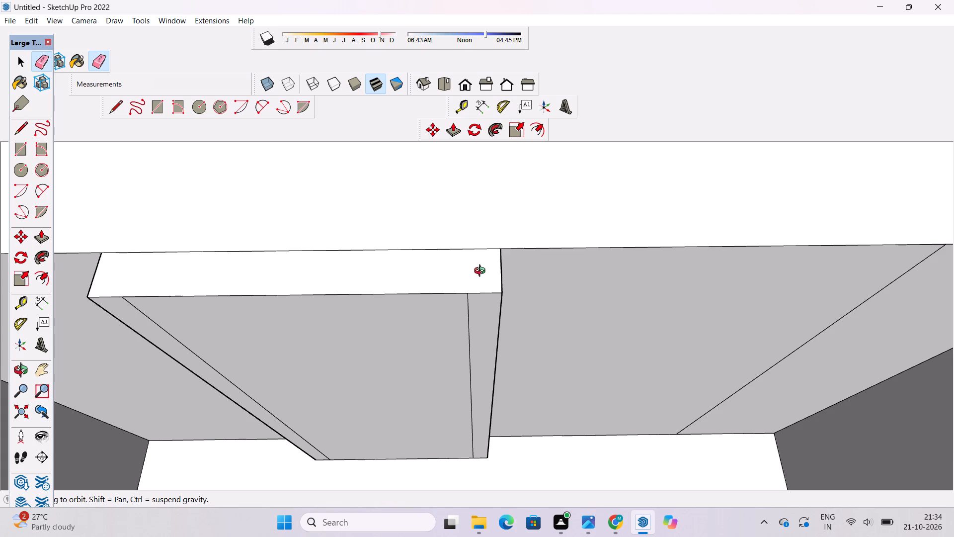
scroll(482, 272, down, 11)
drag(492, 305, 524, 189)
shift+drag(527, 248, 478, 281)
drag(468, 300, 392, 327)
scroll(420, 316, down, 4)
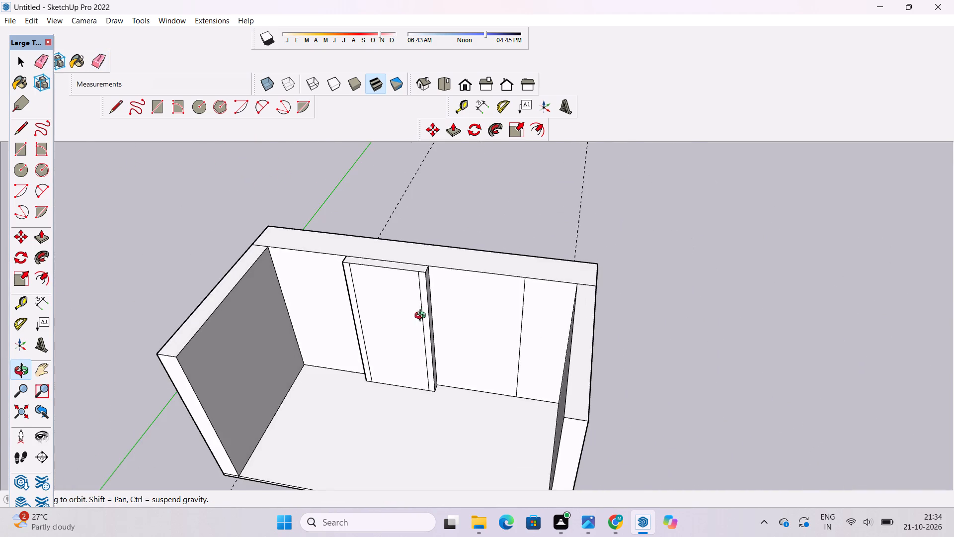
drag(422, 317, 488, 234)
shift+drag(490, 281, 485, 278)
scroll(466, 302, up, 2)
shift+drag(460, 304, 446, 313)
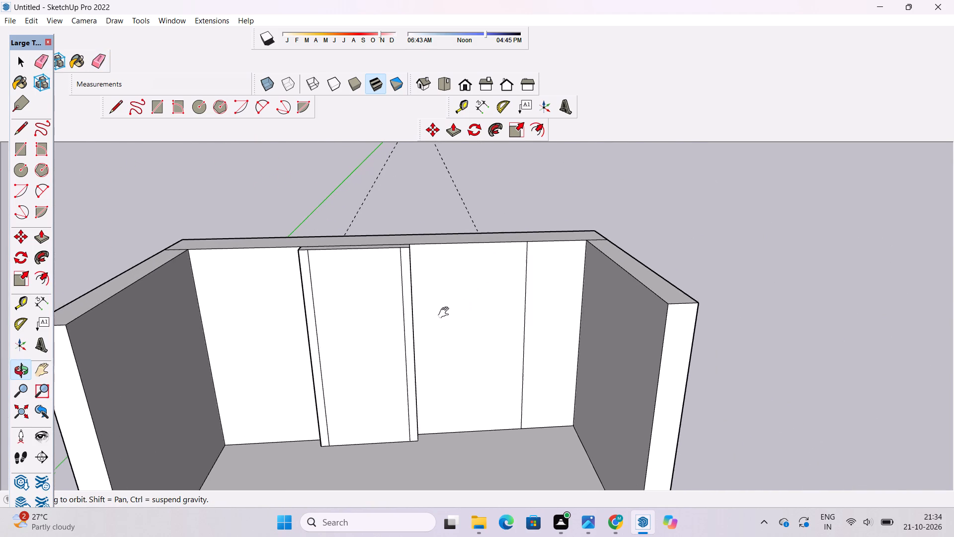
shift+drag(446, 313, 445, 313)
scroll(440, 321, up, 4)
drag(500, 314, 449, 334)
shift+click(447, 330)
drag(447, 333, 454, 319)
Place a horizontal guide on the back wall 14' below its top front edge.
key(t)
scroll(452, 305, down, 6)
click(465, 253)
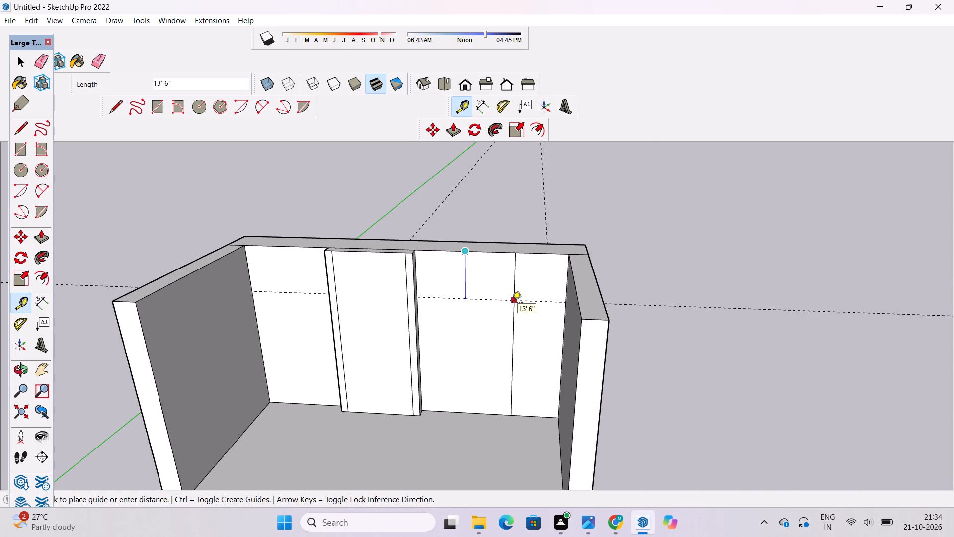
text(14')
key(Return)
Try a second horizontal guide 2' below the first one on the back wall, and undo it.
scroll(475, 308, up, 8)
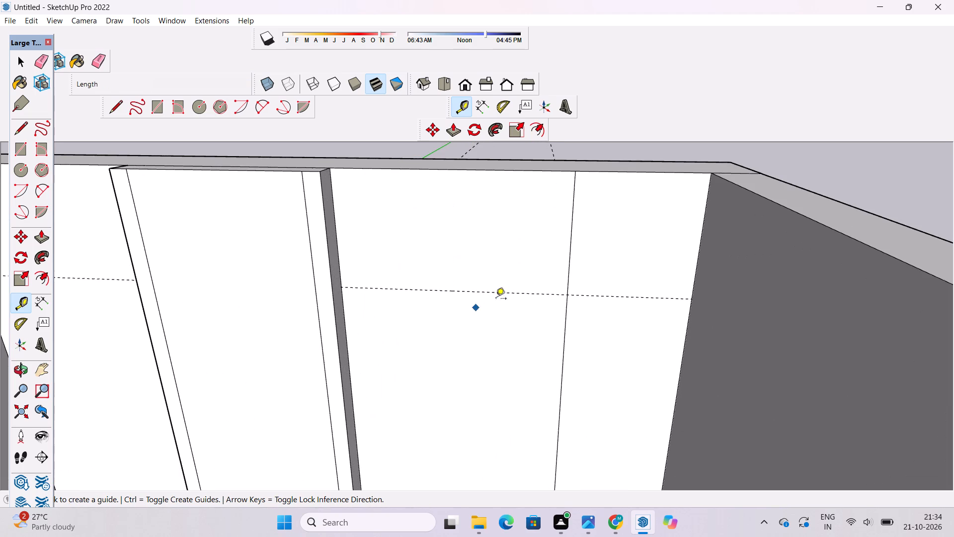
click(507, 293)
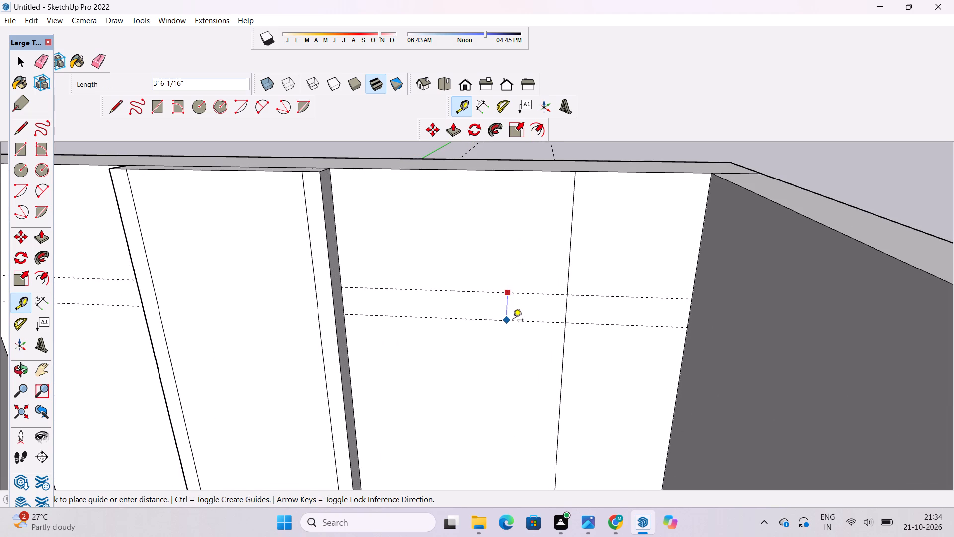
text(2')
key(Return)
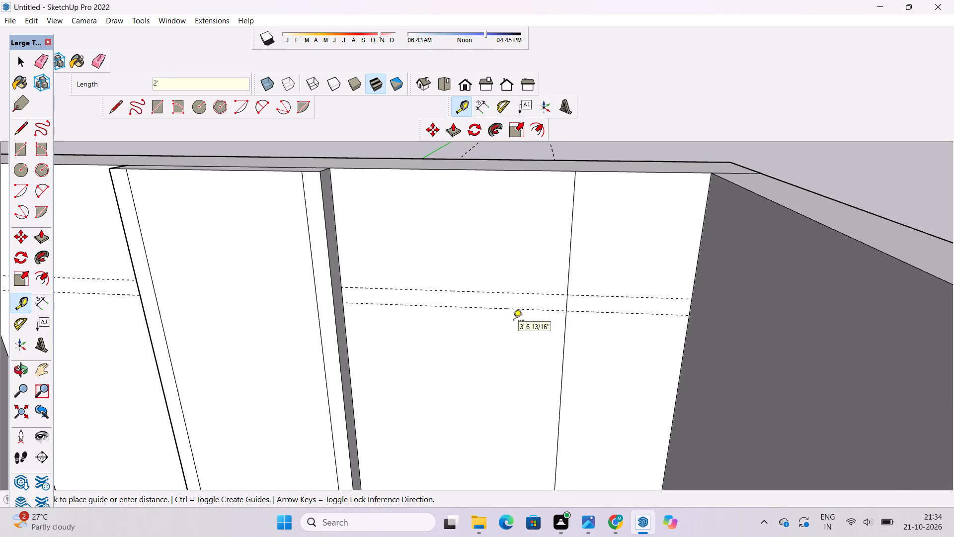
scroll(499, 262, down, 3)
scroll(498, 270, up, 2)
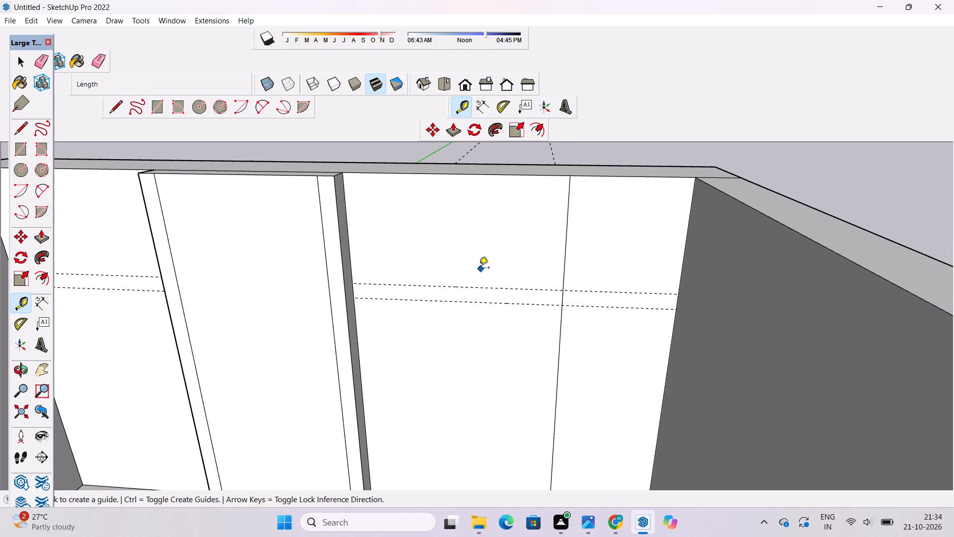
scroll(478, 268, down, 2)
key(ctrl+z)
Place a horizontal guide on the back wall 1.5' below the existing horizontal guide.
click(479, 284)
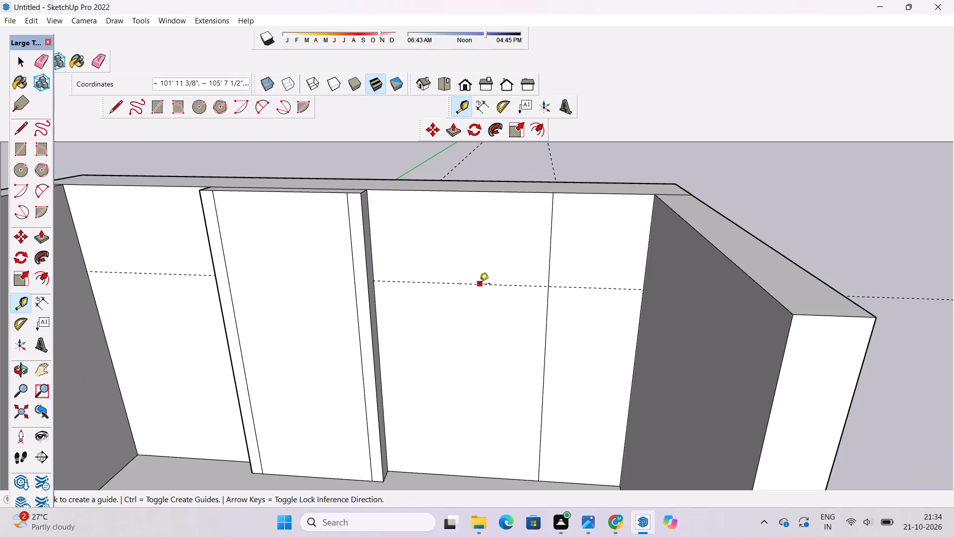
key(1)
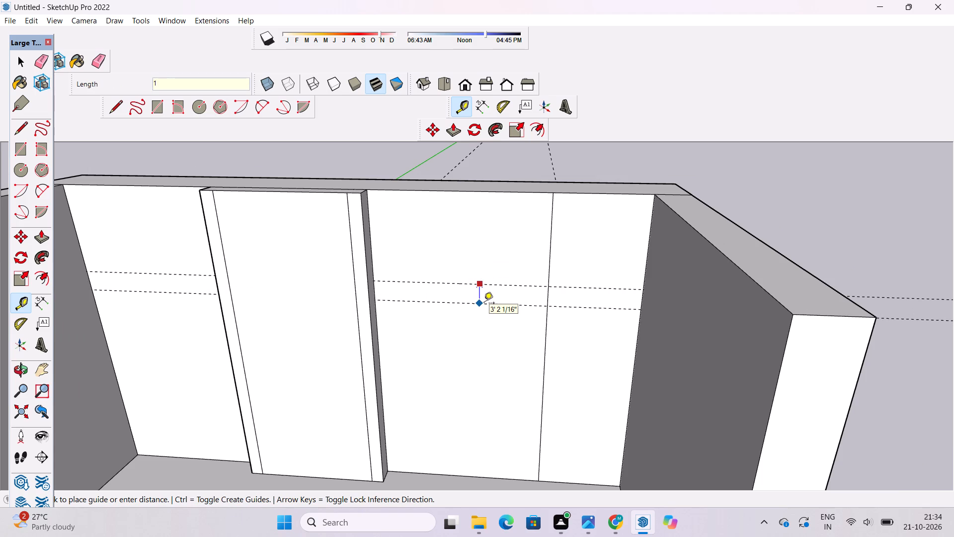
text(.5')
key(Return)
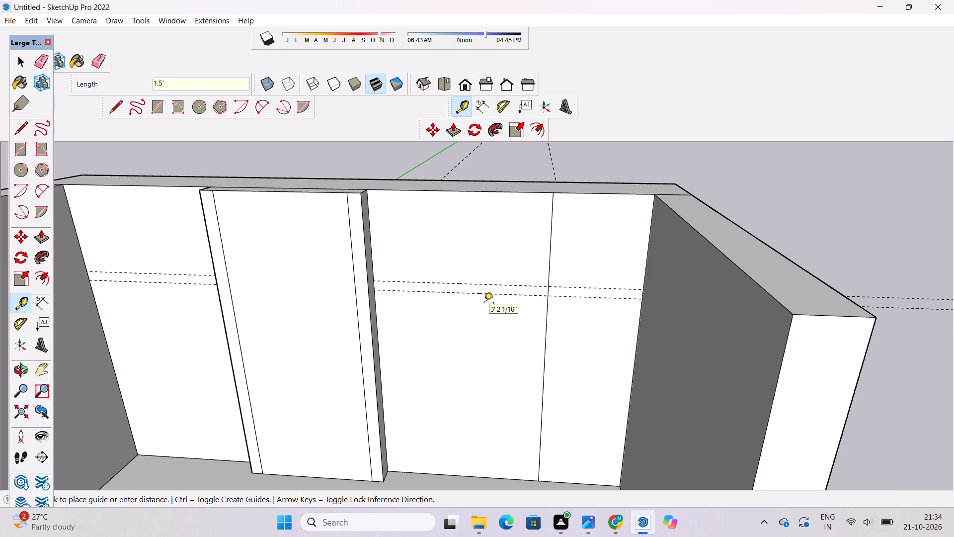
Place a third horizontal guide on the back wall 14' below the lower guide of the upper pair.
scroll(484, 303, down, 9)
scroll(487, 290, up, 9)
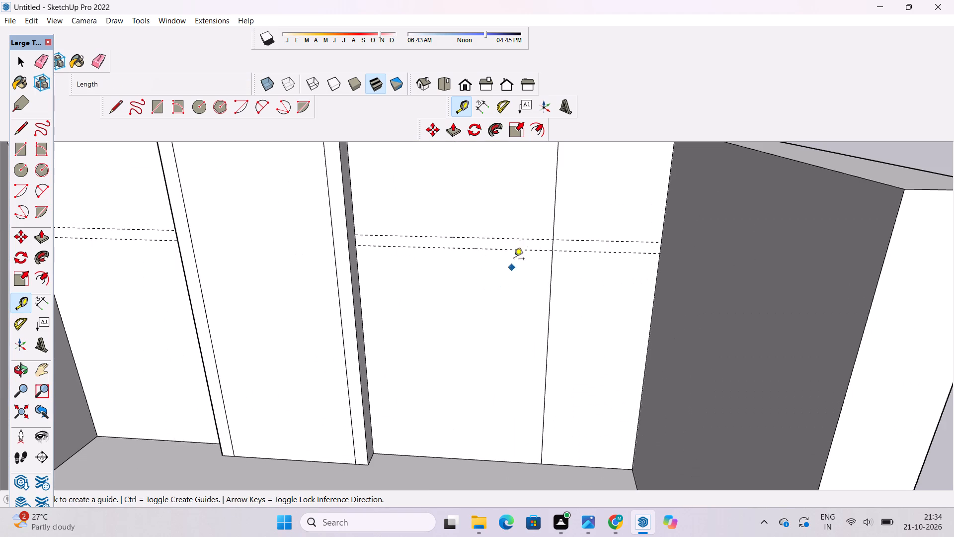
click(513, 251)
scroll(513, 252, down, 5)
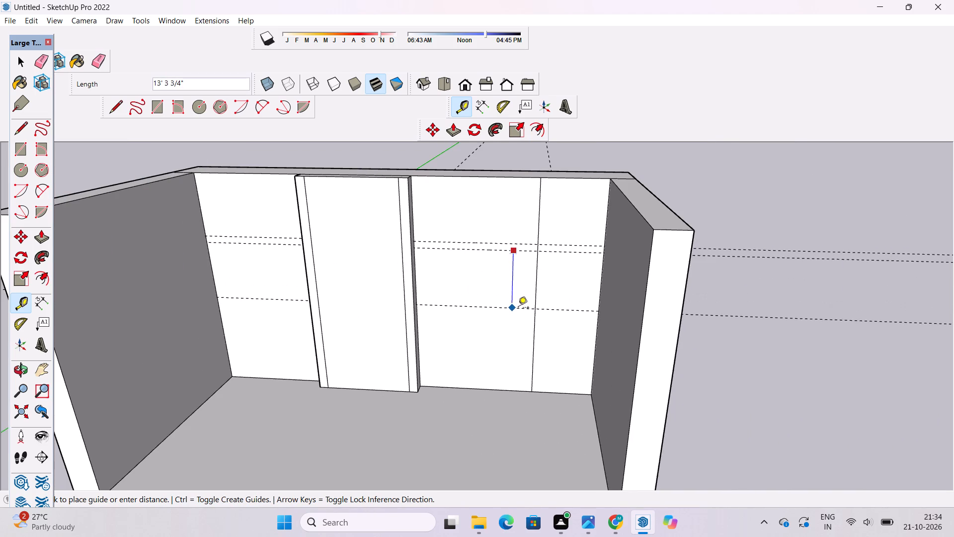
text(14')
key(Return)
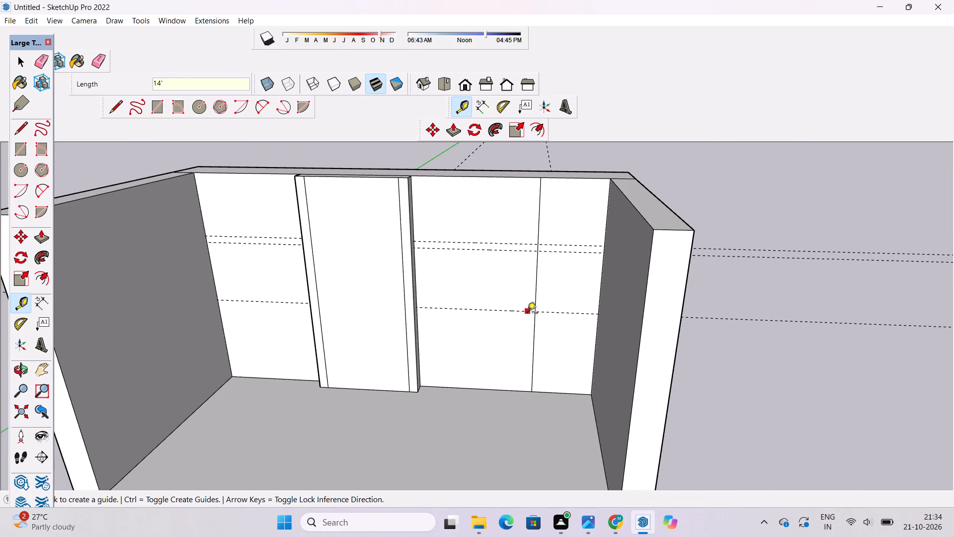
Place a fourth horizontal guide on the back wall 1.5' below the third one.
click(527, 314)
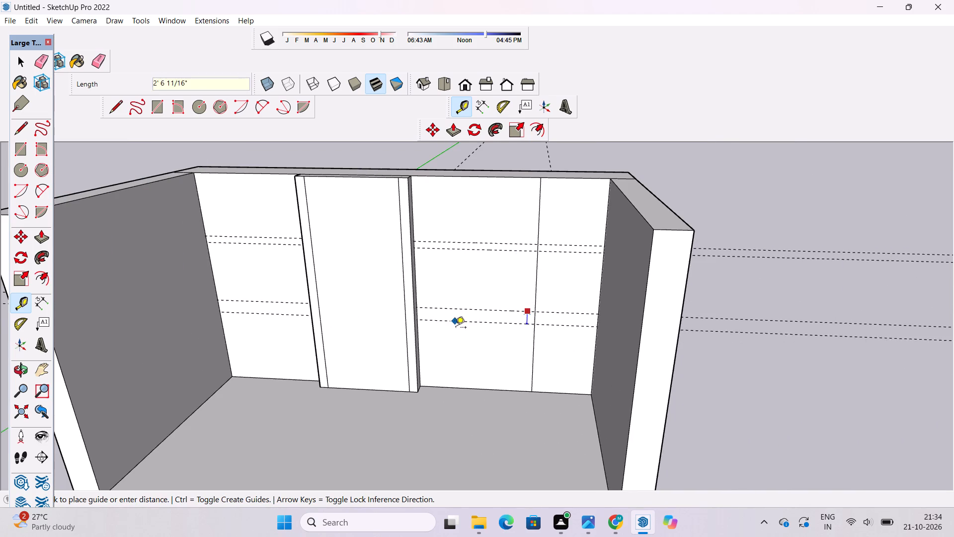
key(1)
text(.5')
key(Return)
Draw a 1' 6" high rectangle between the upper pair of guides, from the projecting panel's side to the vertical line on the back wall.
key(o)
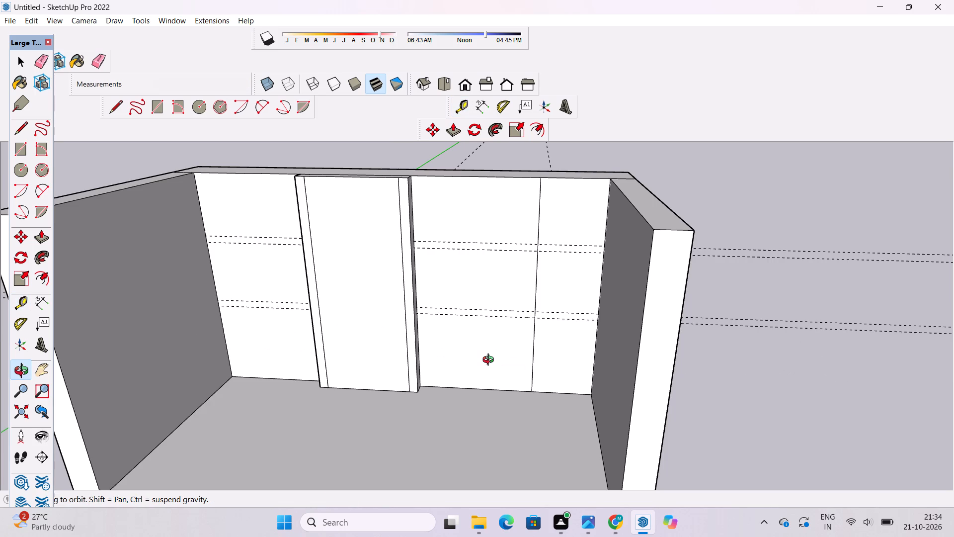
shift+drag(456, 316, 433, 323)
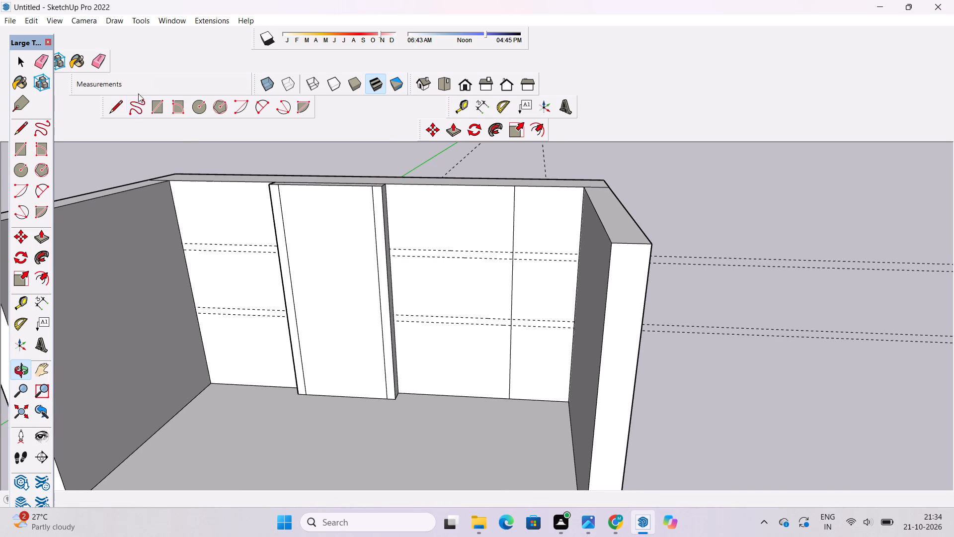
click(153, 108)
scroll(436, 275, up, 5)
scroll(379, 233, up, 4)
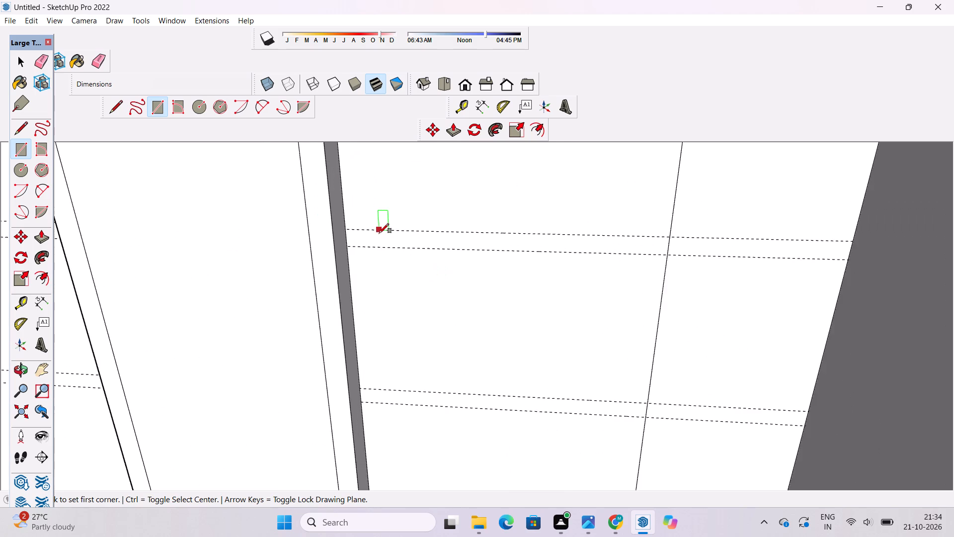
scroll(372, 233, up, 4)
click(330, 228)
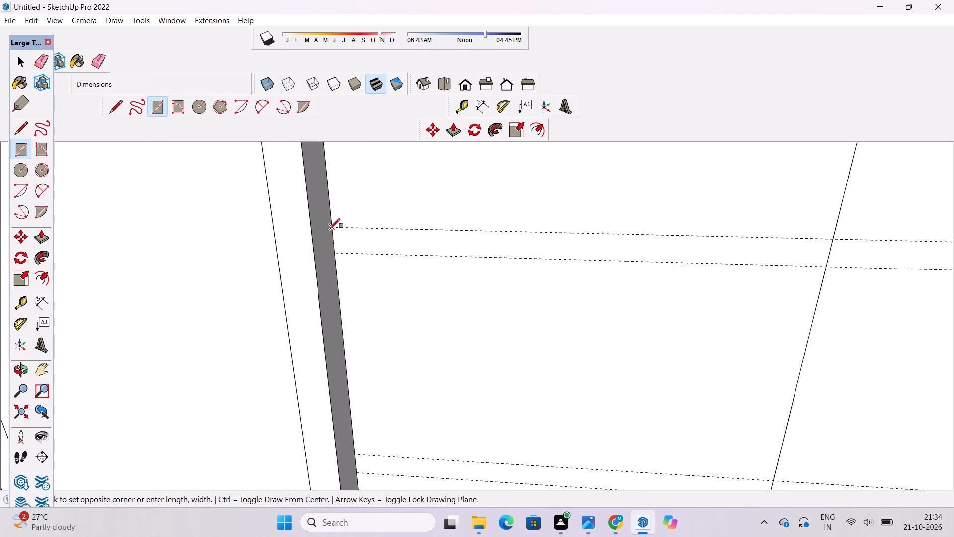
scroll(331, 229, down, 7)
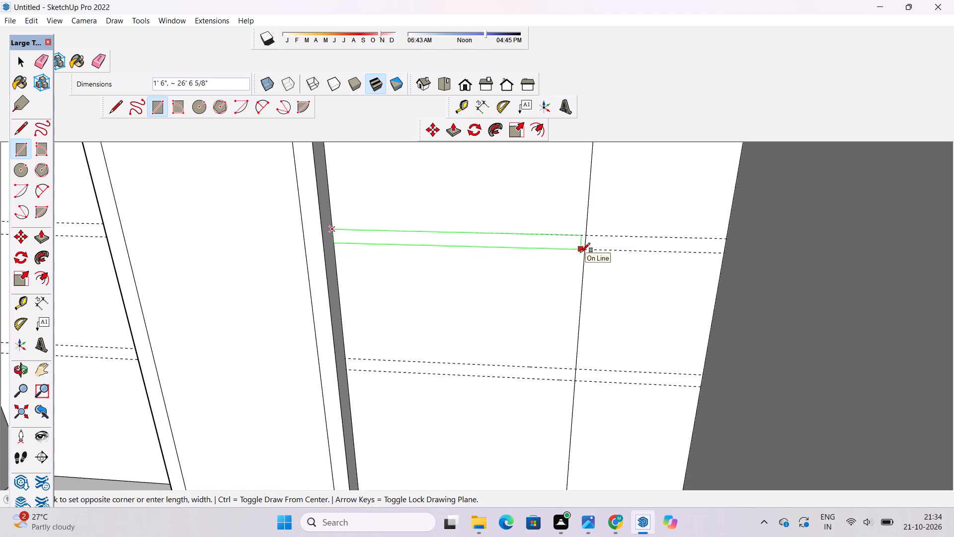
click(587, 250)
scroll(541, 226, down, 3)
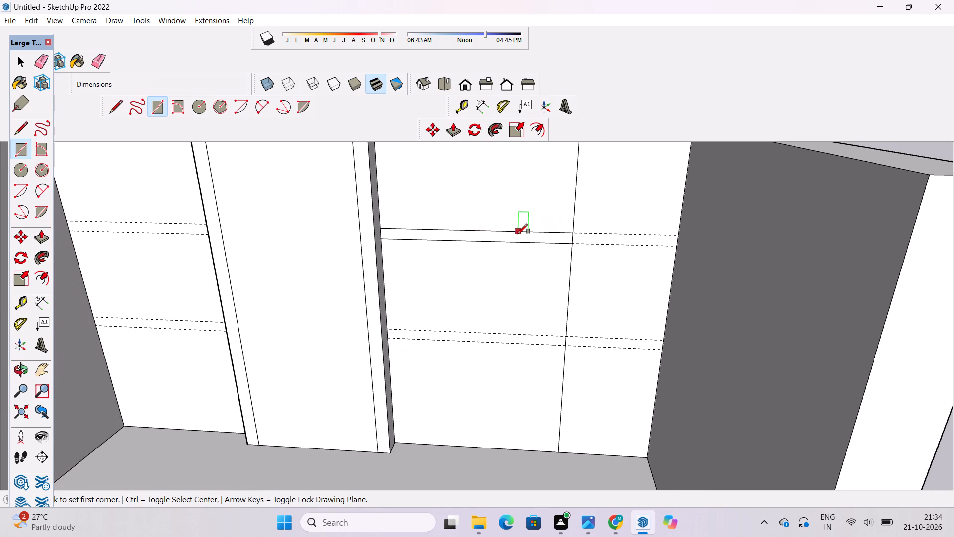
Draw a 1' 6" by 27' rectangle between the lower pair of guides, from the projecting panel's side to the vertical line.
scroll(391, 255, down, 6)
scroll(418, 321, up, 10)
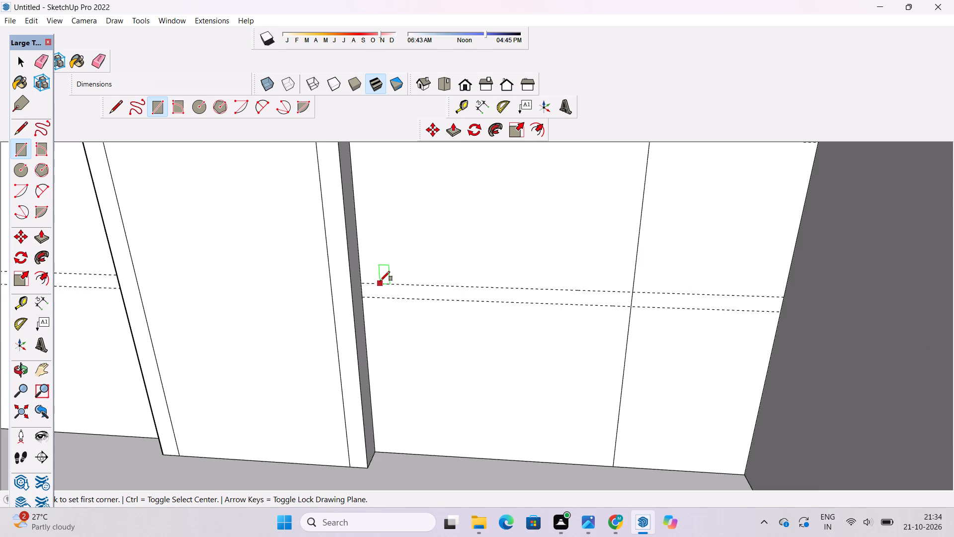
scroll(380, 281, up, 4)
click(351, 283)
scroll(351, 283, down, 7)
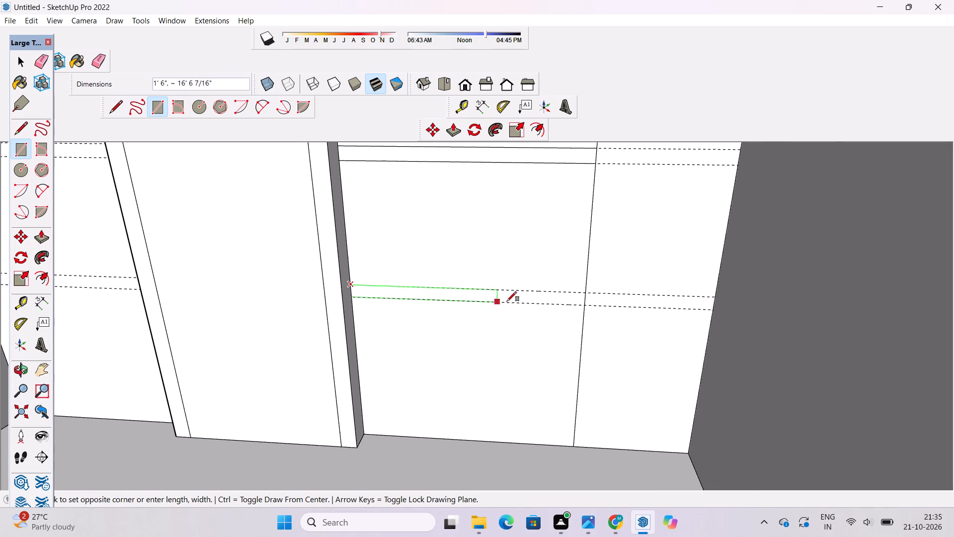
click(586, 307)
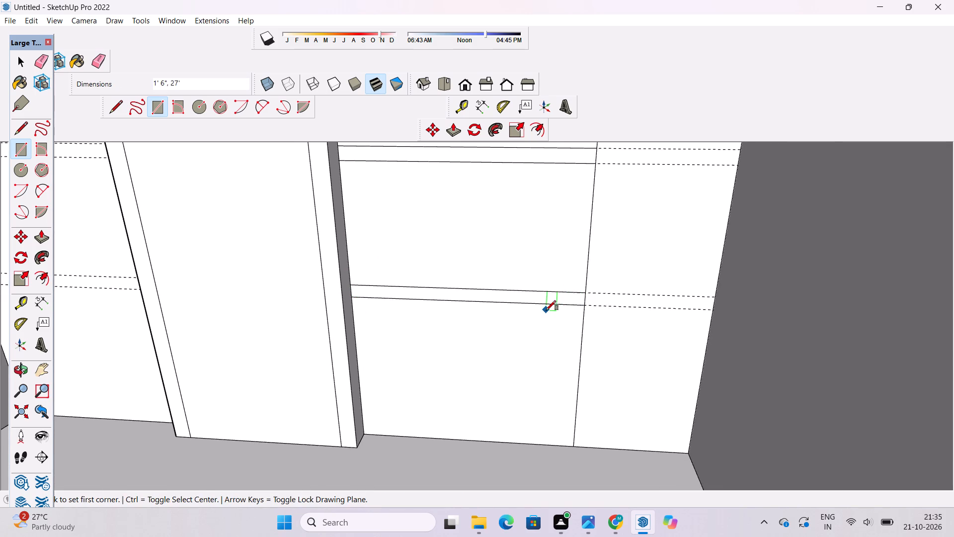
Erase the four horizontal guides where they extend beyond the building's side wall.
scroll(545, 311, down, 4)
key(o)
scroll(547, 300, down, 11)
drag(595, 291, 568, 303)
shift+drag(566, 303, 519, 319)
drag(517, 320, 530, 316)
shift+drag(530, 316, 523, 322)
drag(523, 322, 541, 314)
key(e)
drag(607, 278, 608, 339)
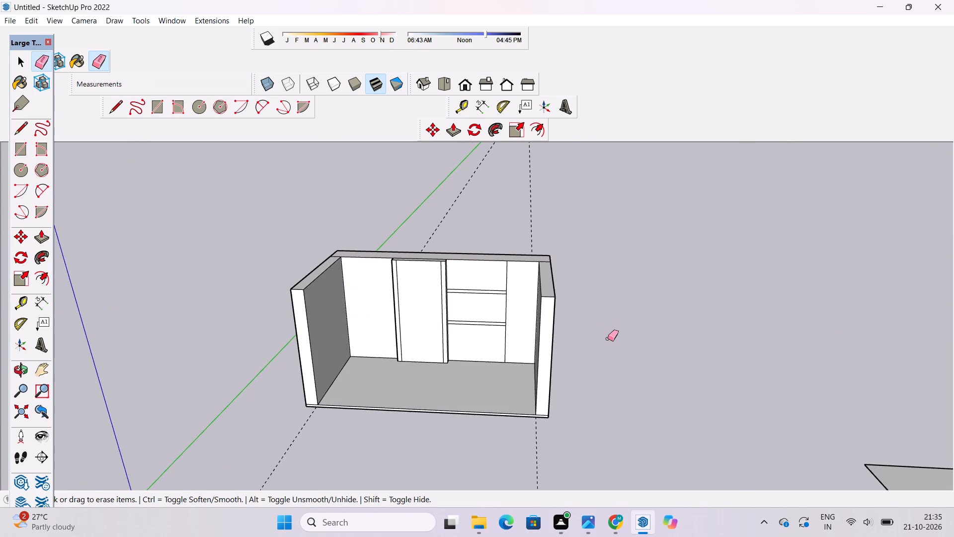
Push/Pull the upper horizontal band out 3' so it is flush with the projecting panel's front face.
key(o)
scroll(500, 321, up, 2)
drag(514, 302, 414, 340)
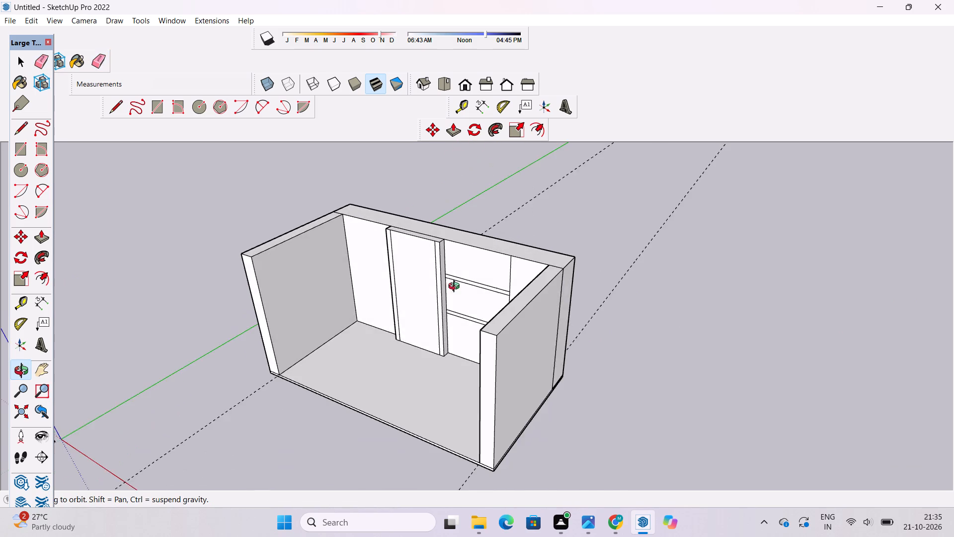
scroll(456, 287, up, 5)
shift+drag(456, 287, 446, 313)
key(p)
scroll(465, 302, up, 4)
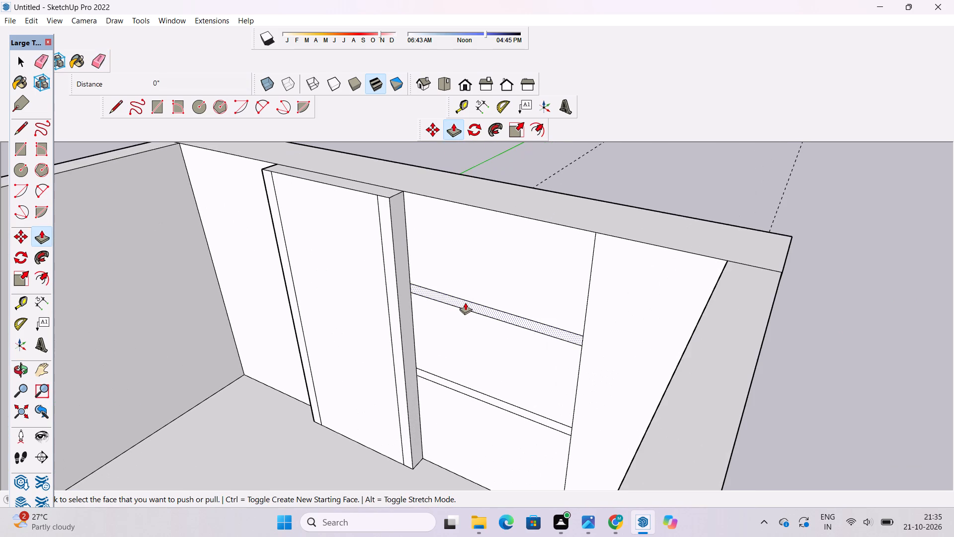
click(465, 302)
click(388, 233)
Push/Pull the lower horizontal band out 3' to match the projecting panel's front face.
scroll(427, 227, down, 5)
scroll(469, 350, up, 6)
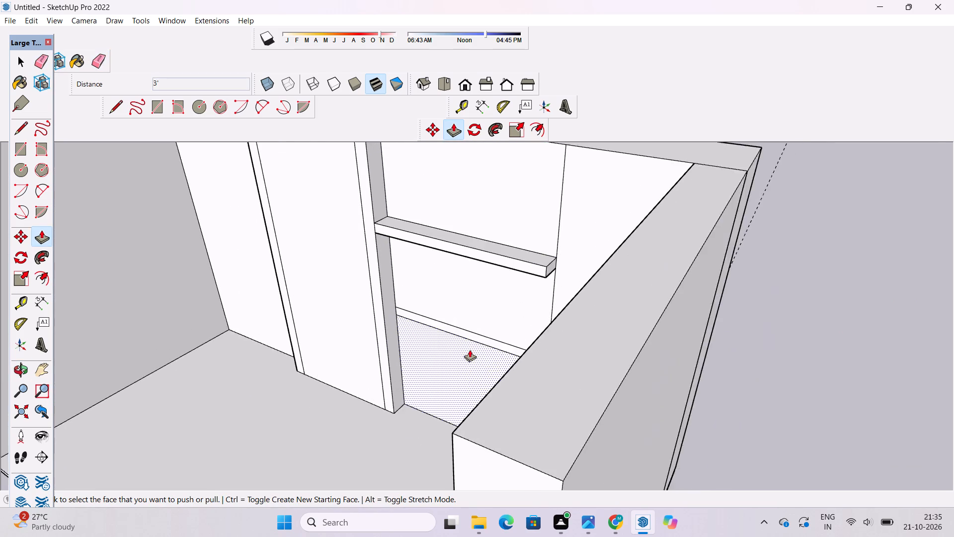
scroll(470, 350, up, 3)
click(486, 333)
scroll(416, 325, down, 4)
click(336, 233)
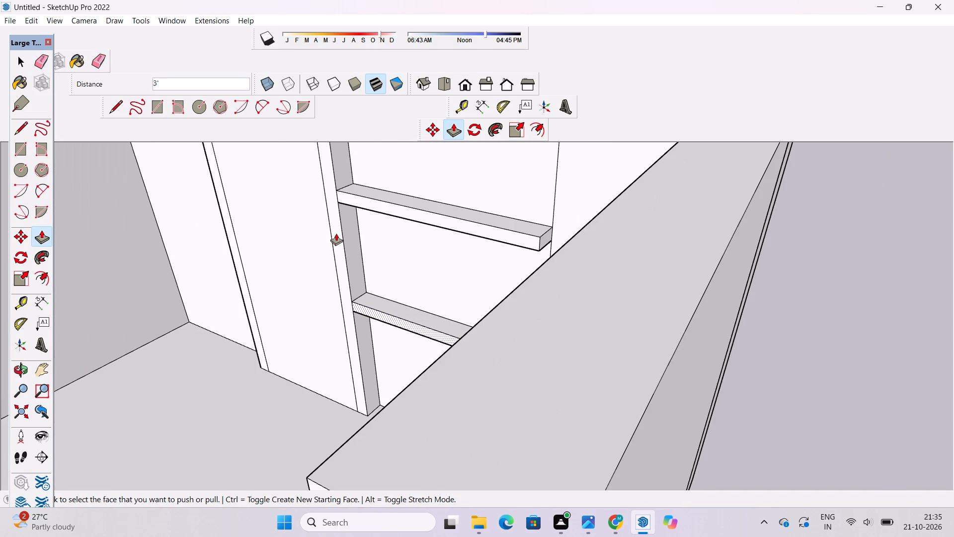
Examine the back wall's projecting panel, two horizontal bands and remaining flat faces from the front and both sides.
key(o)
scroll(373, 220, down, 5)
scroll(373, 220, up, 1)
scroll(373, 225, down, 4)
drag(292, 273, 416, 287)
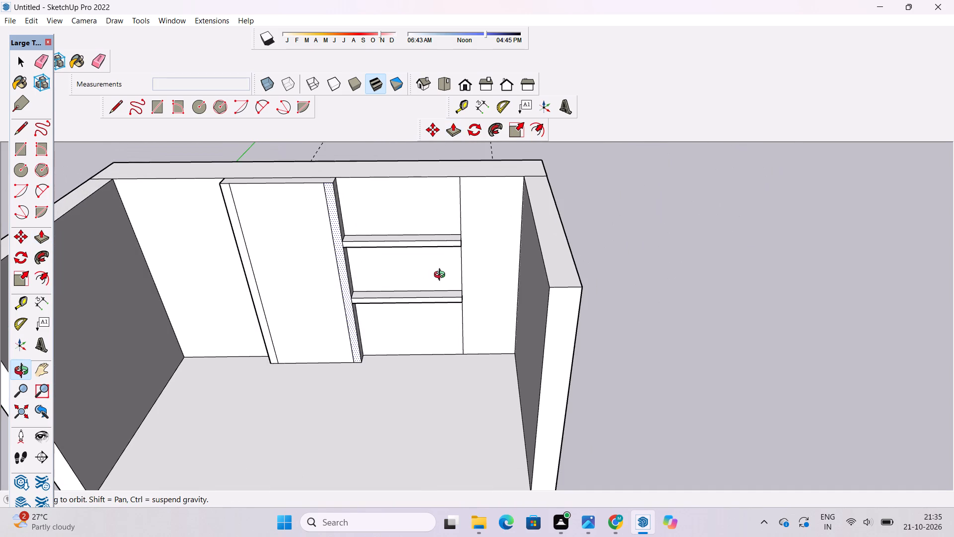
scroll(391, 285, up, 4)
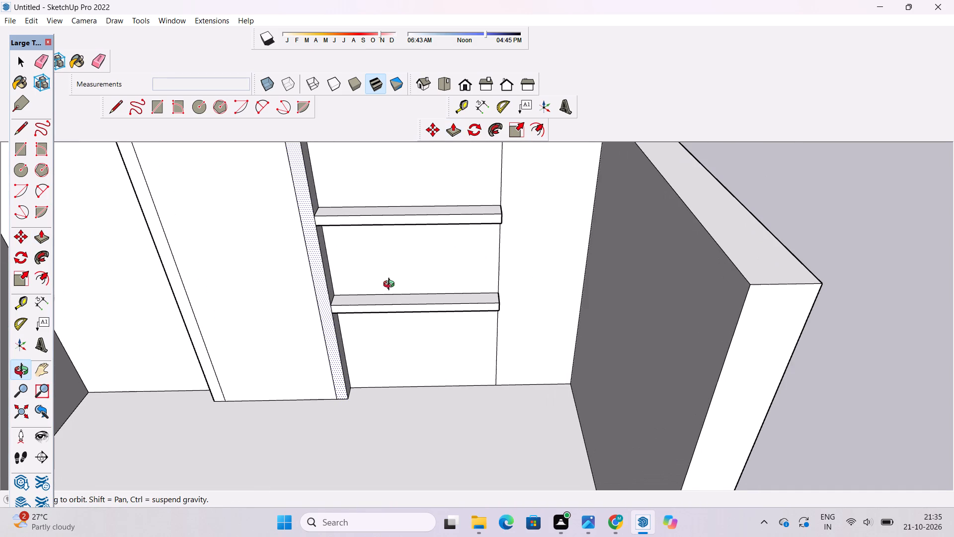
scroll(391, 285, down, 2)
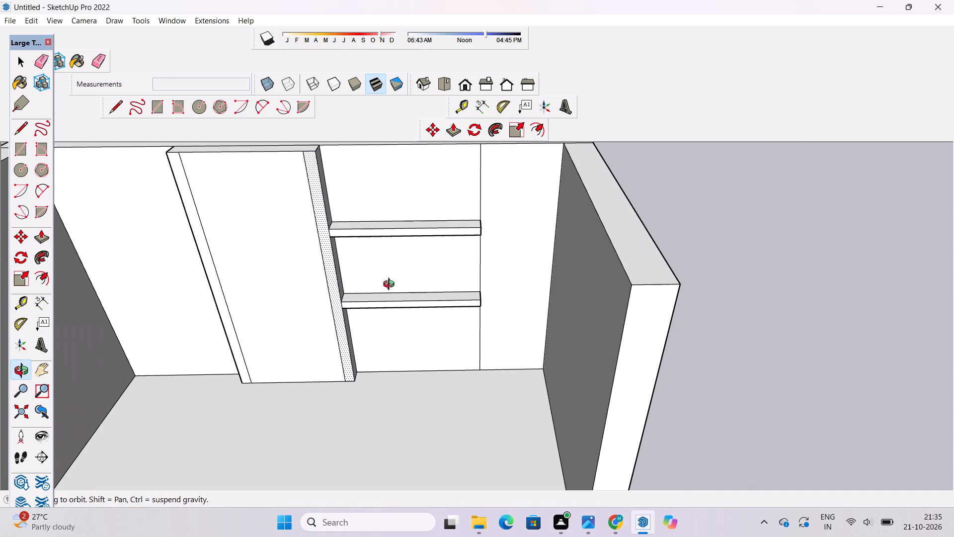
scroll(391, 285, down, 4)
shift+drag(382, 300, 383, 312)
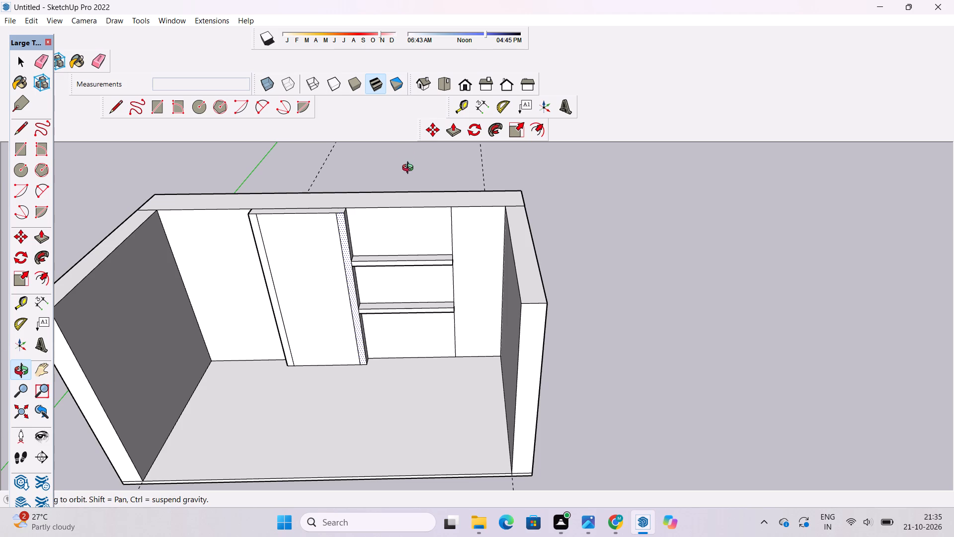
drag(336, 217, 359, 187)
drag(337, 228, 390, 205)
shift+drag(344, 209, 339, 225)
drag(326, 234, 334, 232)
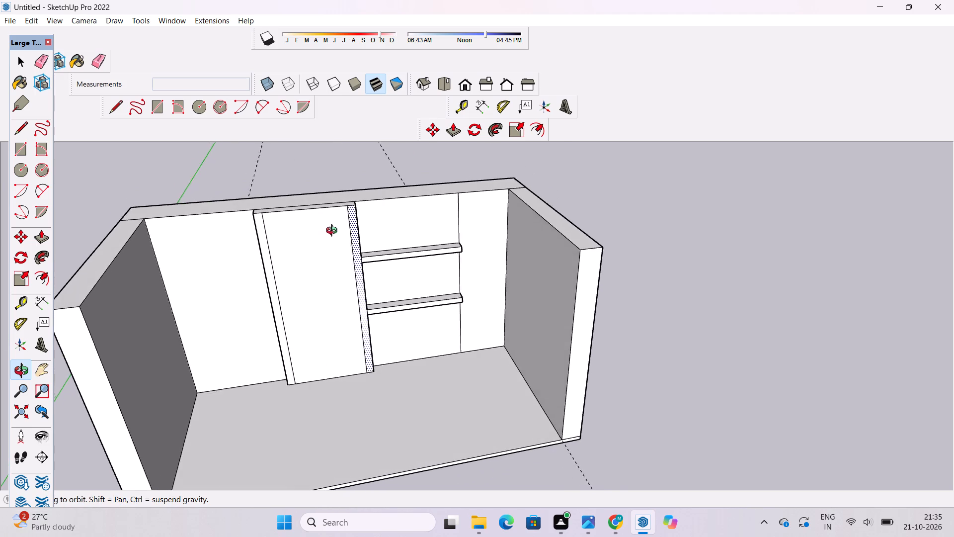
drag(334, 232, 351, 224)
scroll(351, 223, up, 1)
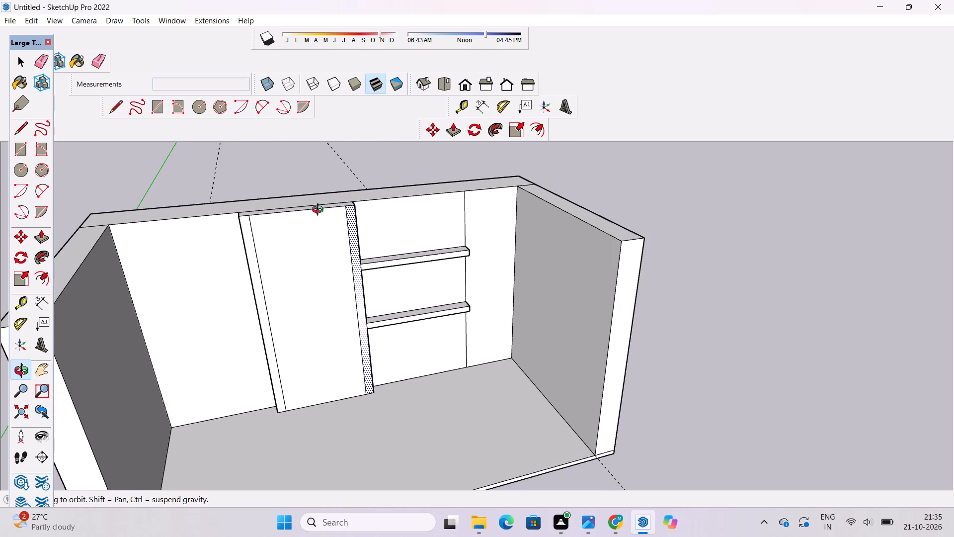
scroll(381, 156, down, 2)
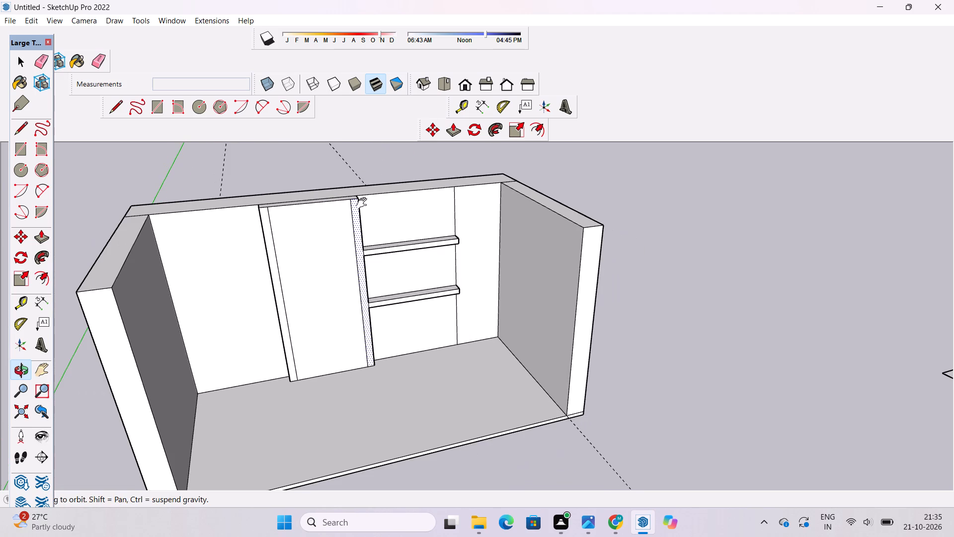
shift+click(364, 203)
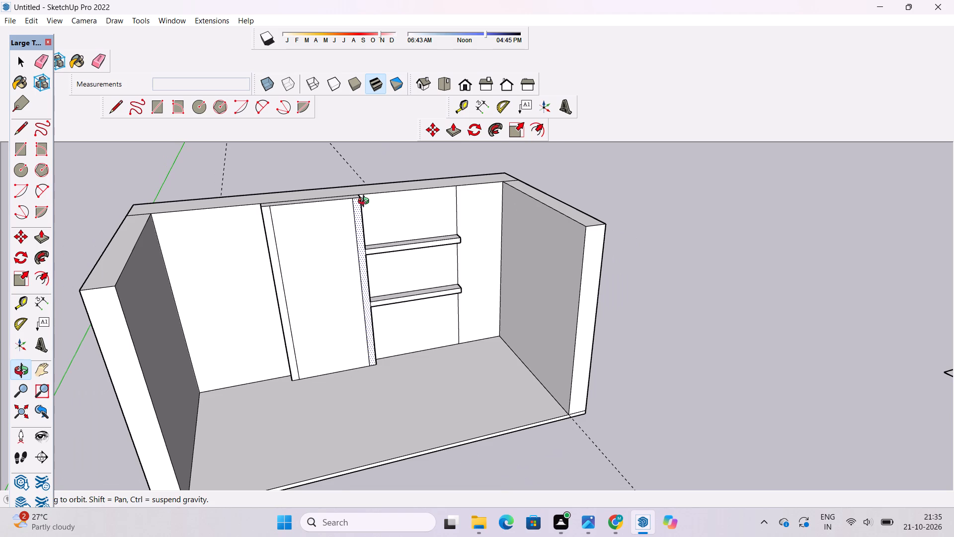
scroll(362, 205, down, 5)
scroll(338, 251, down, 3)
scroll(346, 261, up, 2)
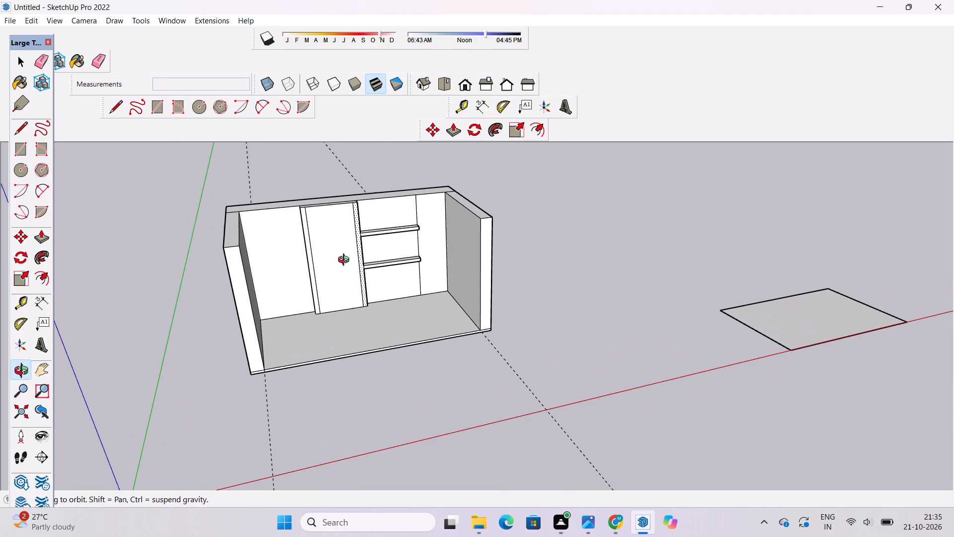
scroll(346, 261, up, 3)
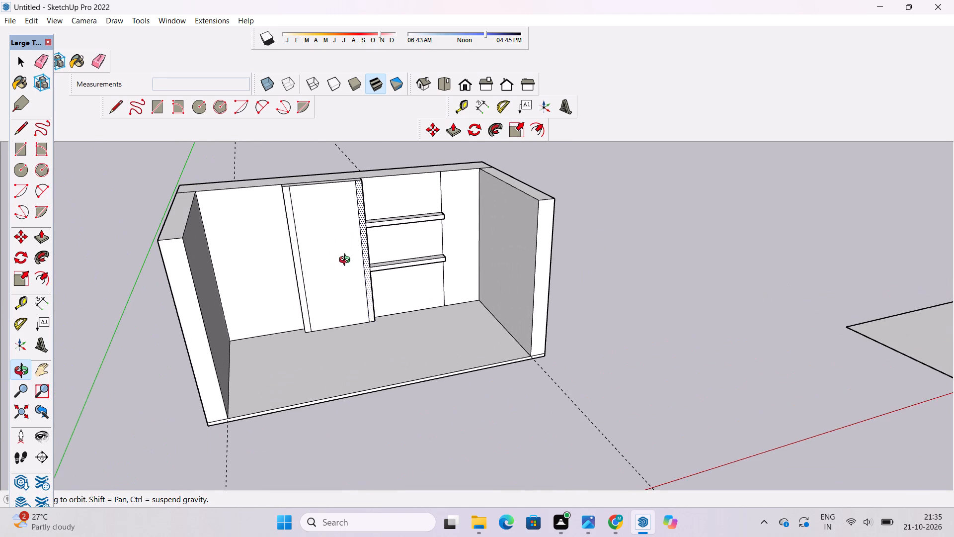
scroll(347, 261, down, 3)
shift+drag(386, 239, 381, 246)
drag(394, 248, 298, 250)
scroll(397, 230, up, 1)
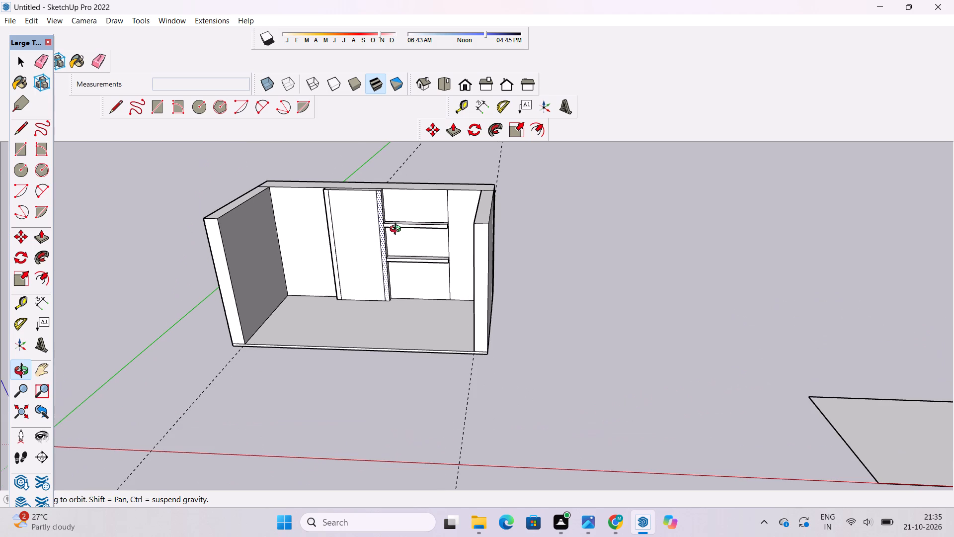
scroll(391, 232, up, 2)
shift+drag(391, 232, 495, 253)
scroll(479, 244, up, 4)
shift+drag(473, 244, 451, 237)
drag(449, 237, 488, 233)
scroll(488, 233, down, 5)
shift+drag(478, 233, 472, 236)
shift+click(472, 236)
Push/Pull the vertical wall strip between the bands' ends and the side wall out 3', flush with the projecting panel.
key(p)
scroll(474, 235, down, 1)
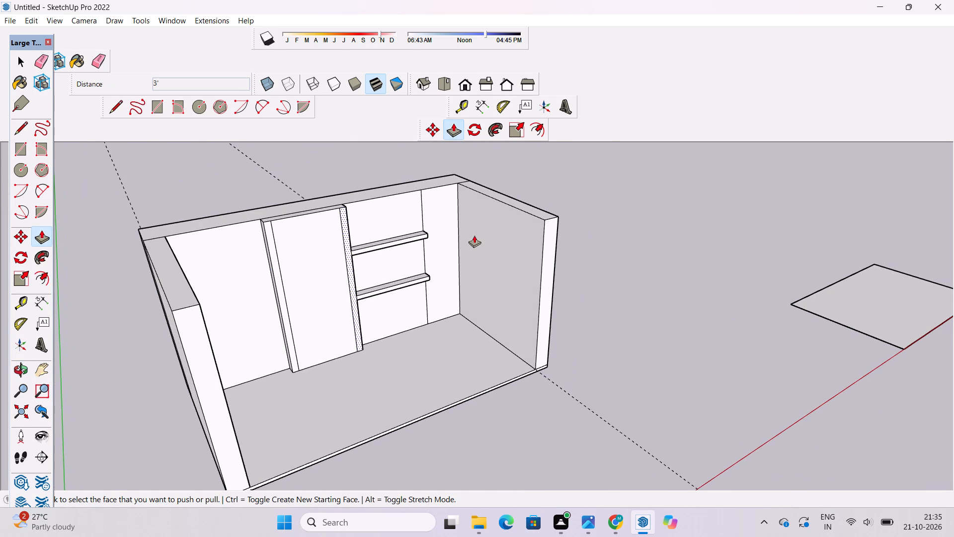
scroll(472, 230, down, 3)
scroll(439, 223, up, 7)
click(447, 210)
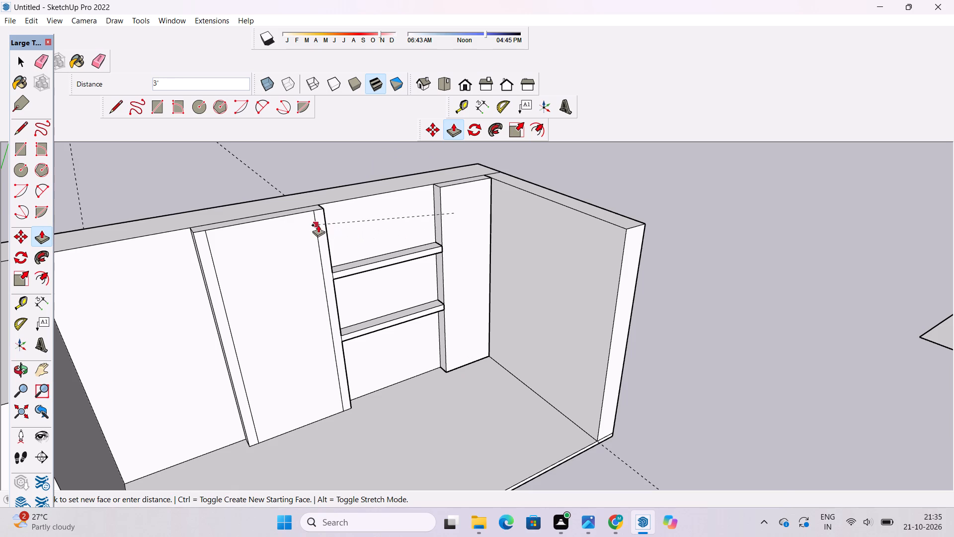
click(317, 224)
scroll(353, 210, down, 4)
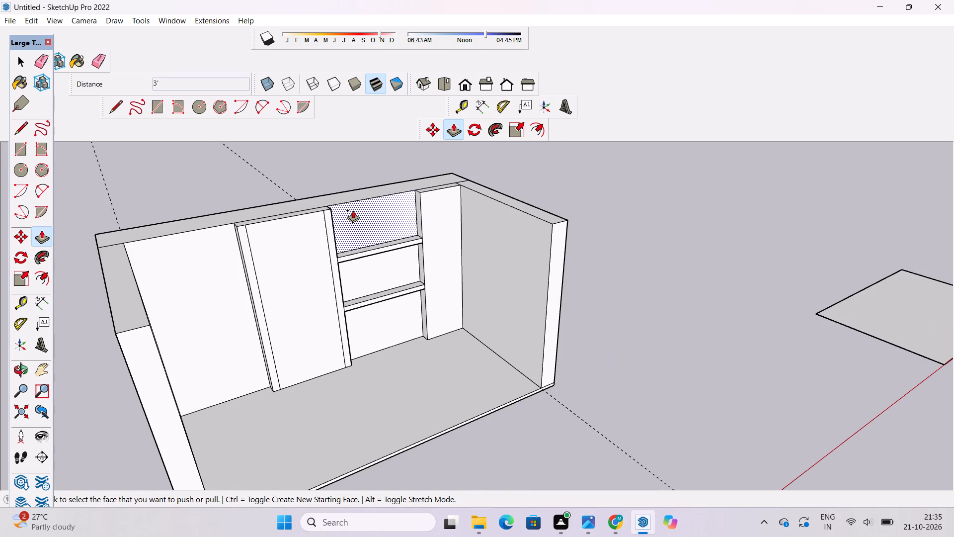
Examine the back wall's projecting panel, horizontal bands and vertical strip from several angles.
scroll(353, 210, up, 4)
scroll(353, 210, down, 2)
scroll(353, 210, up, 2)
scroll(353, 210, down, 3)
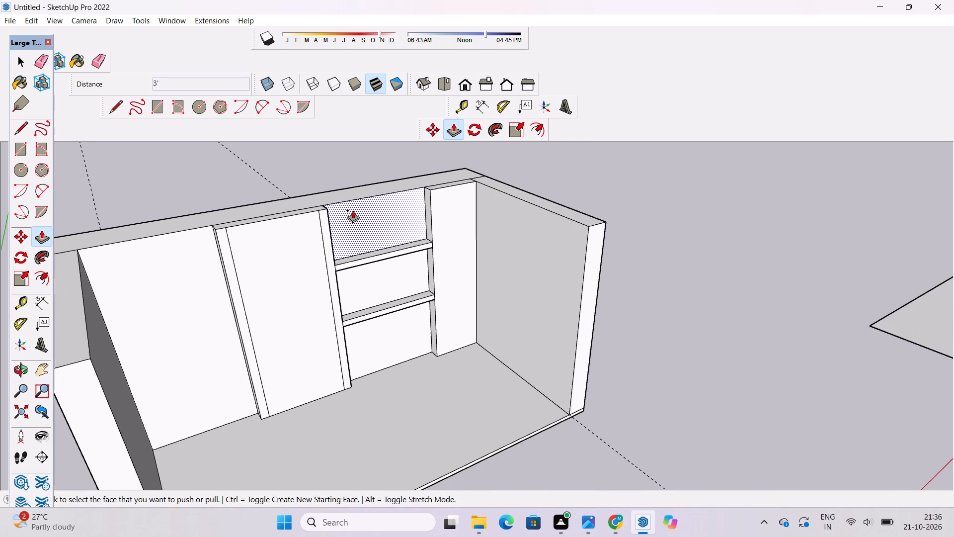
scroll(353, 210, up, 2)
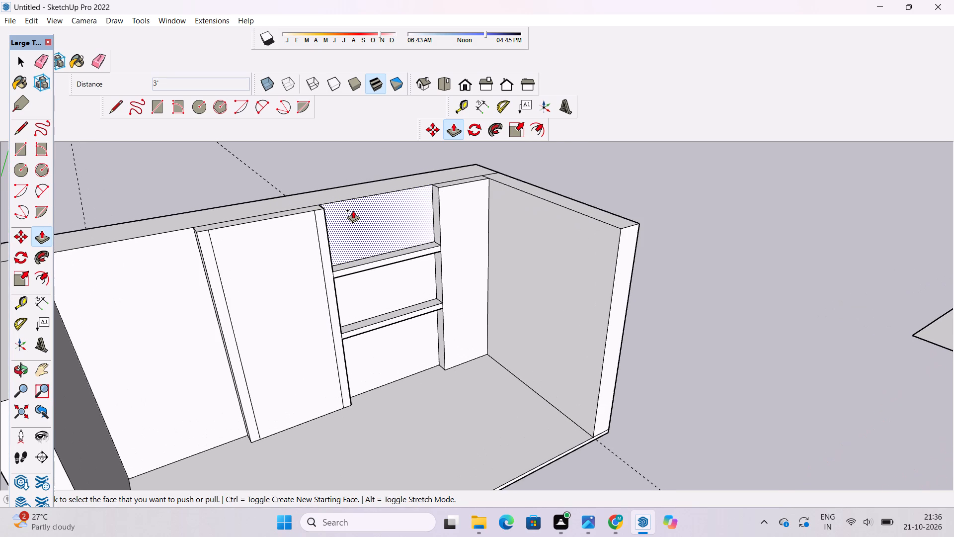
shift+scroll(357, 210, down, 7)
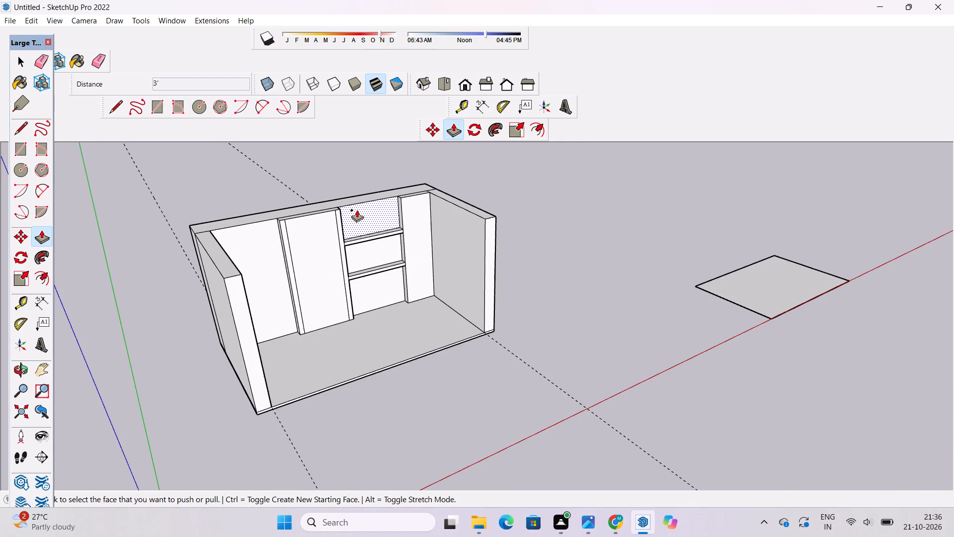
key(o)
shift+drag(334, 247, 348, 220)
drag(349, 220, 346, 238)
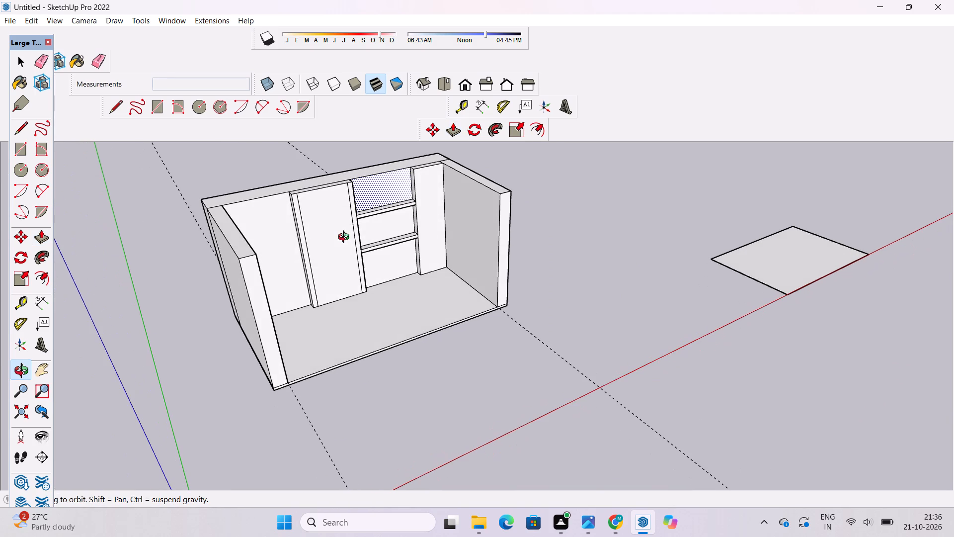
key(space)
click(197, 293)
key(o)
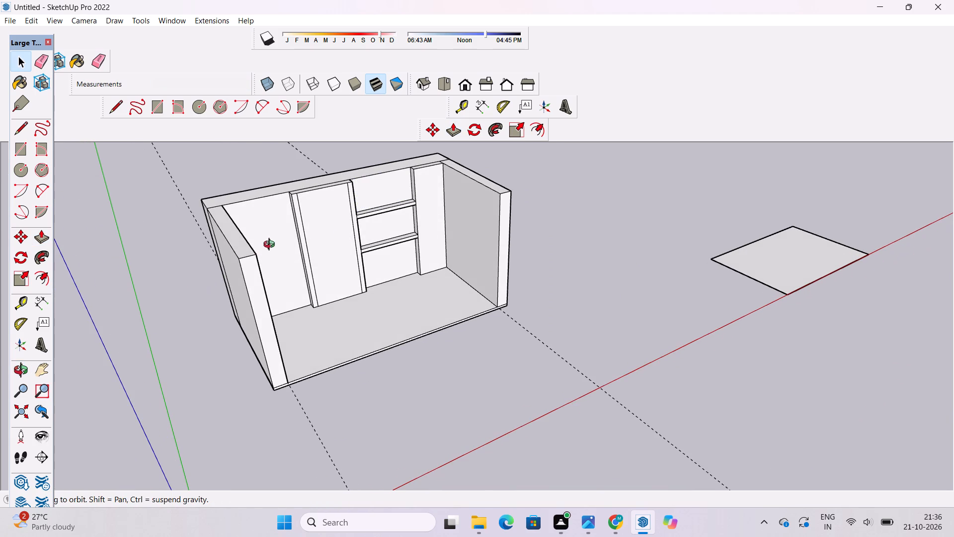
scroll(320, 236, up, 4)
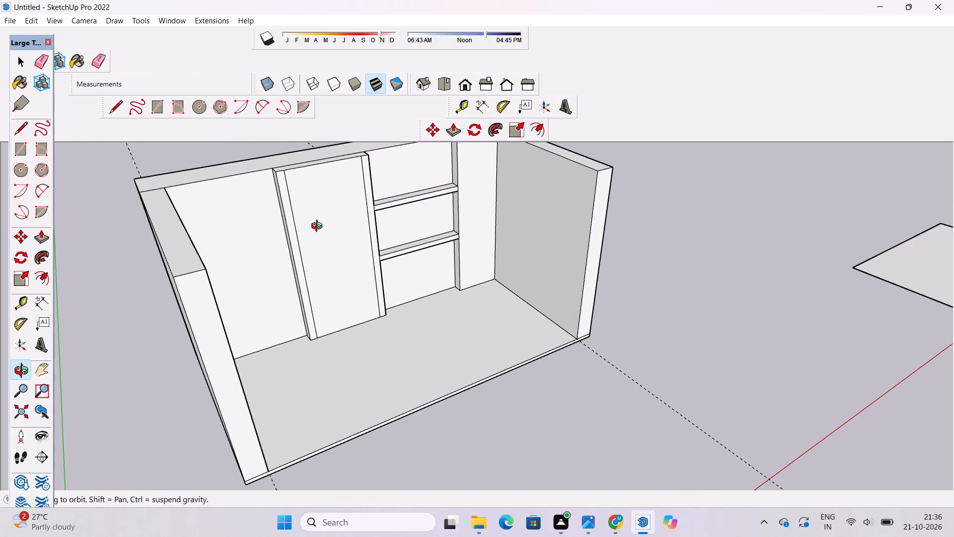
scroll(319, 227, up, 1)
scroll(319, 227, down, 1)
shift+drag(349, 244, 328, 268)
drag(325, 270, 225, 214)
Place a horizontal guide 1.5' below the back wall's top edge, above the upper band in the recessed bay.
scroll(427, 223, up, 4)
shift+drag(444, 190, 411, 321)
scroll(383, 205, up, 4)
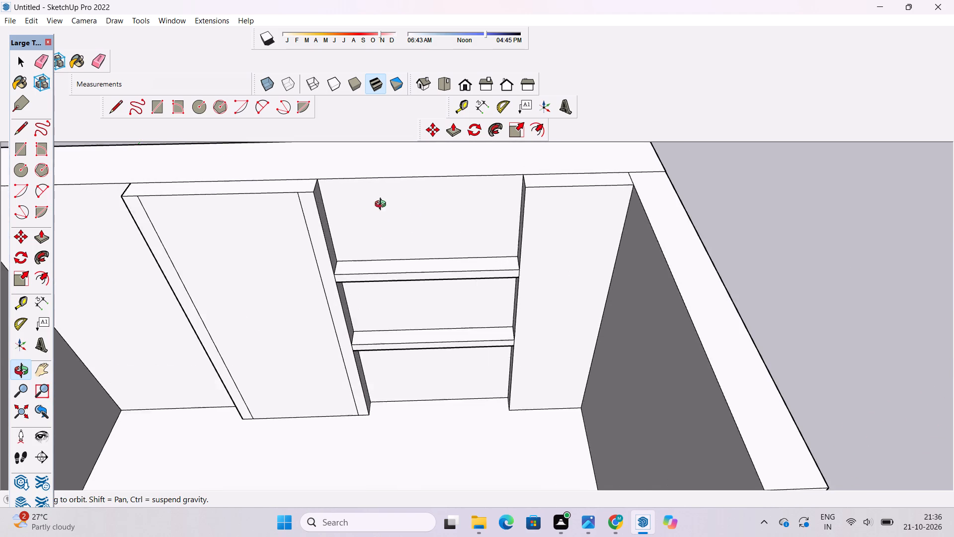
shift+drag(380, 208, 368, 241)
drag(344, 225, 341, 187)
shift+scroll(332, 209, up, 3)
shift+drag(332, 209, 332, 223)
drag(332, 223, 332, 222)
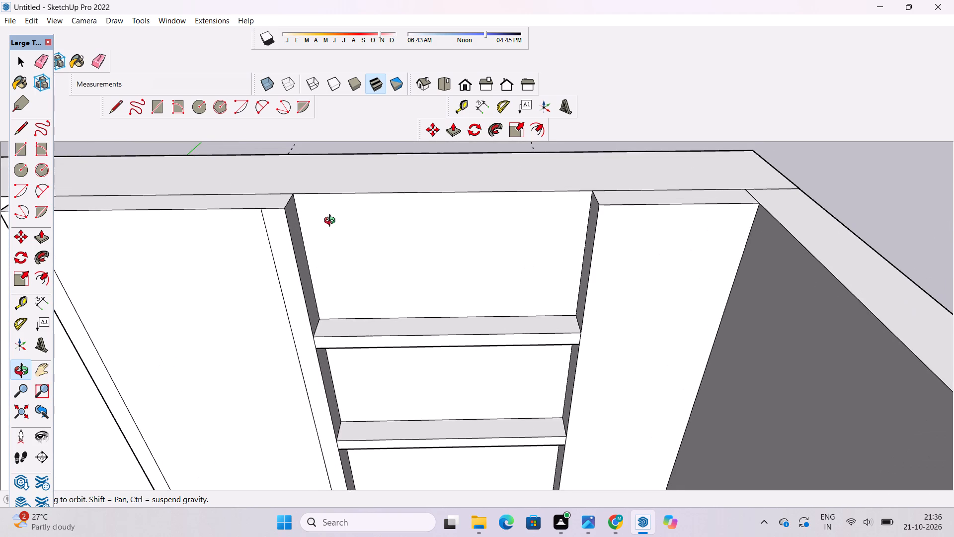
drag(332, 222, 332, 214)
shift+drag(332, 214, 335, 246)
drag(334, 246, 334, 212)
key(t)
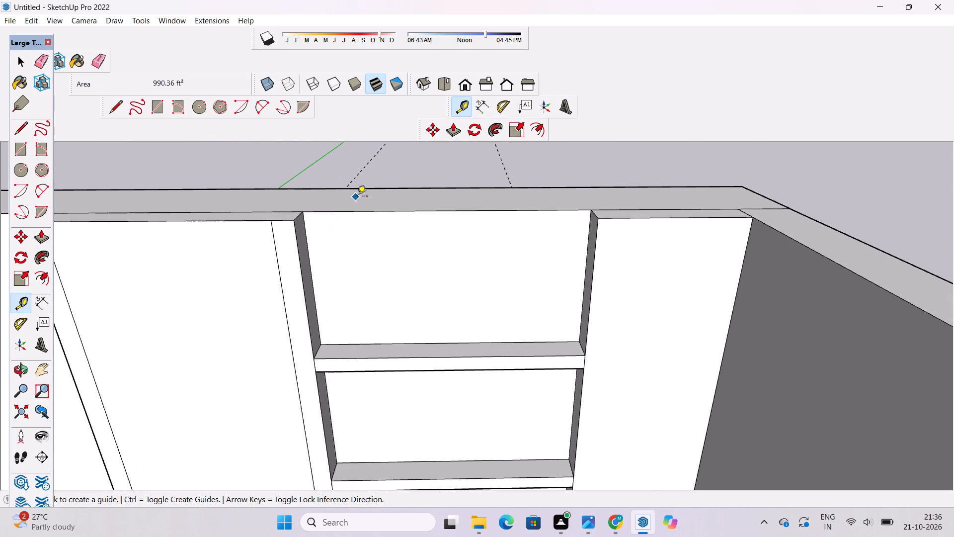
click(449, 212)
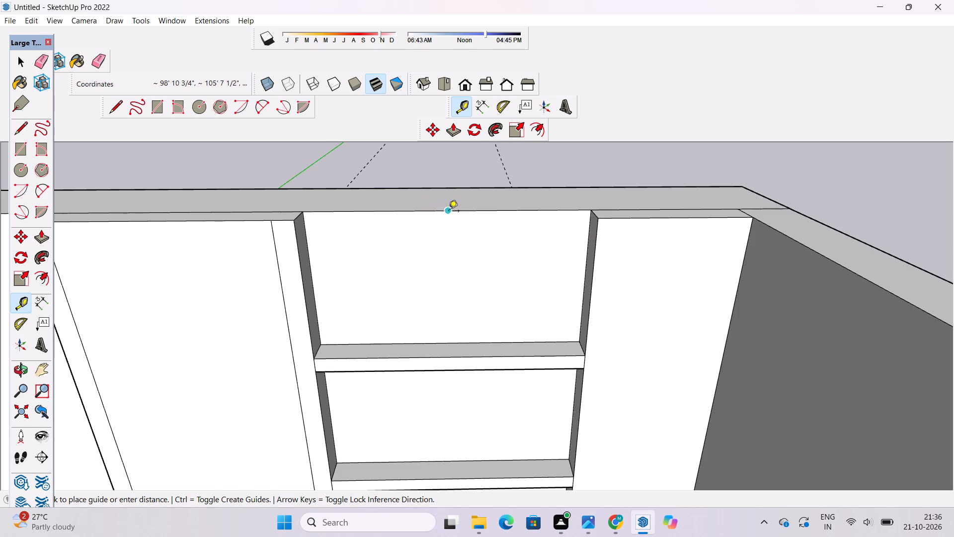
text(1.5')
key(Return)
Draw a 27' line along the guide from the projecting panel to the vertical strip, splitting off the recess's top edge.
key(l)
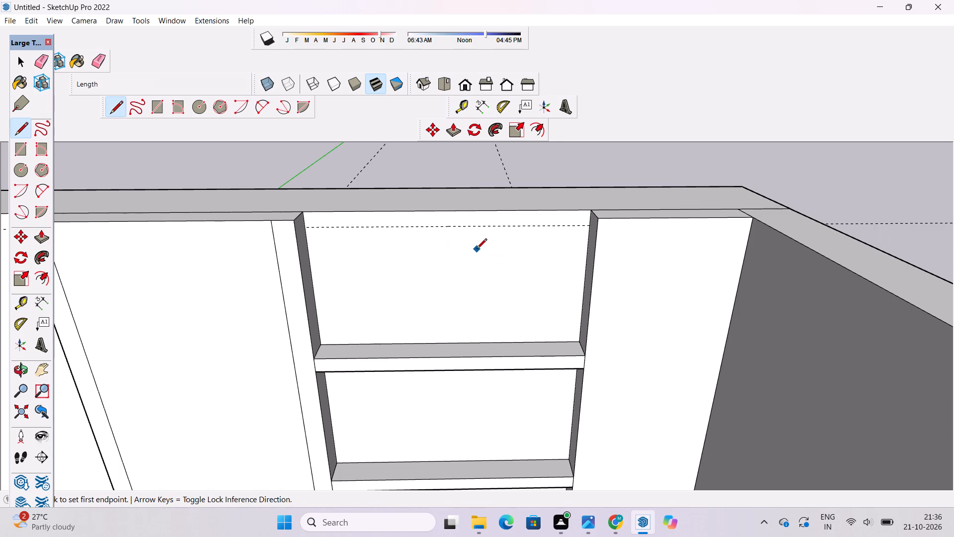
scroll(346, 245, up, 4)
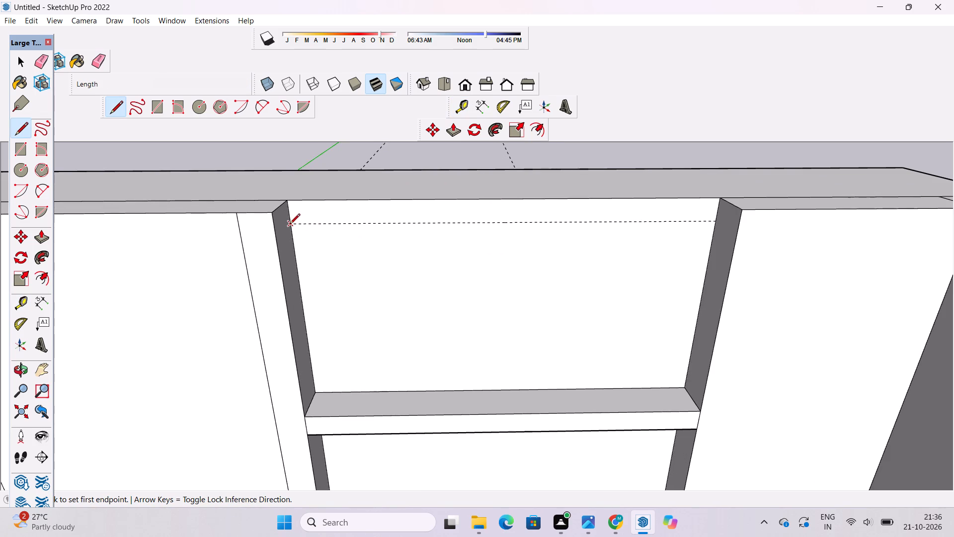
click(290, 225)
scroll(390, 228, down, 5)
scroll(537, 220, up, 4)
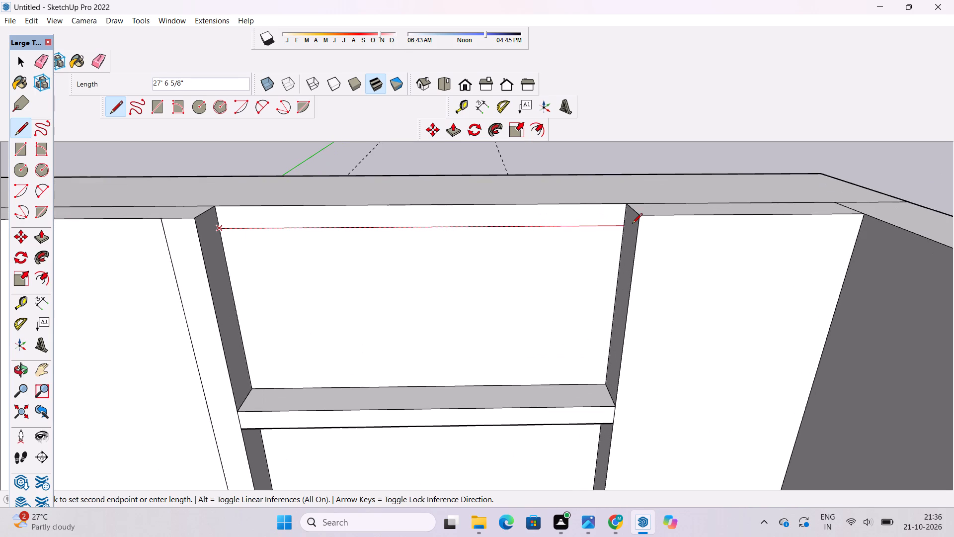
click(623, 225)
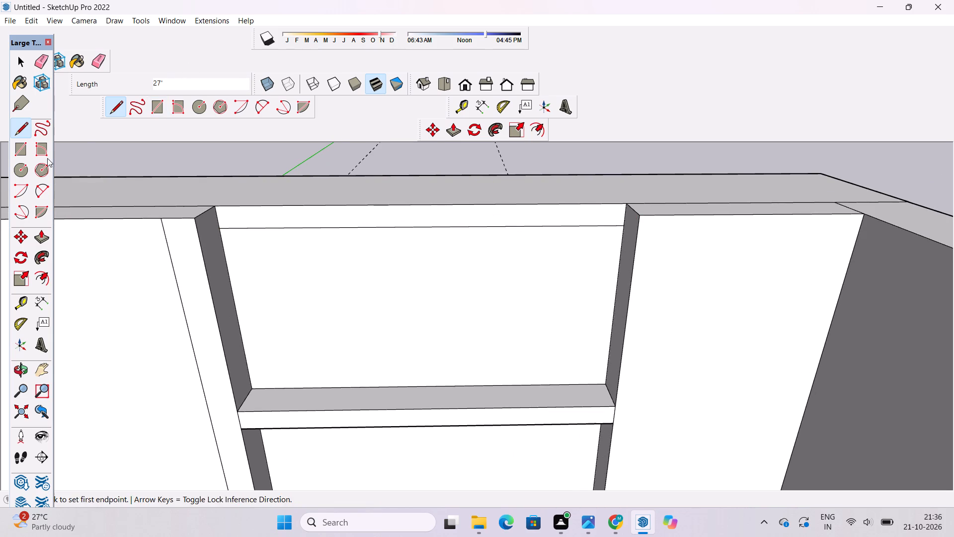
Push/Pull the narrow top band of the recessed bay out flush with the vertical strip's front face.
click(38, 234)
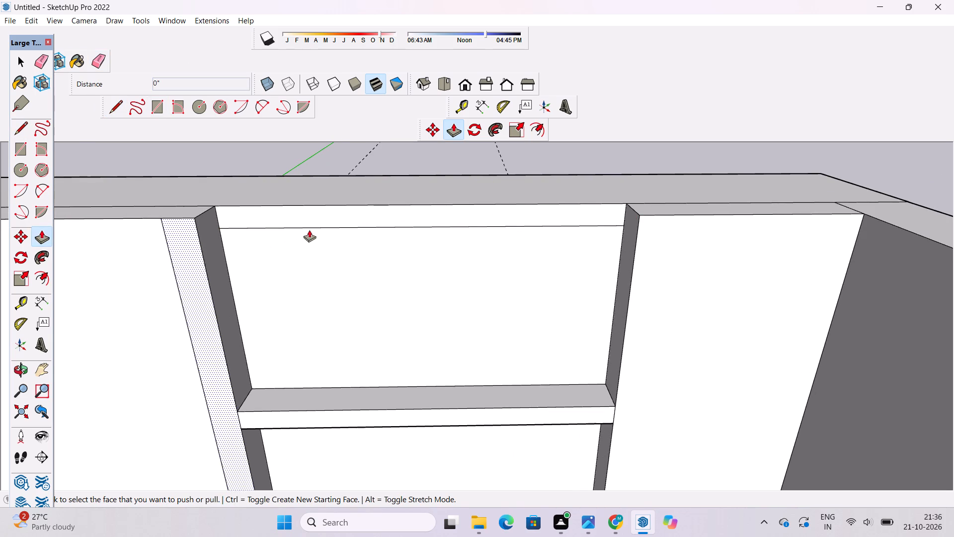
click(325, 217)
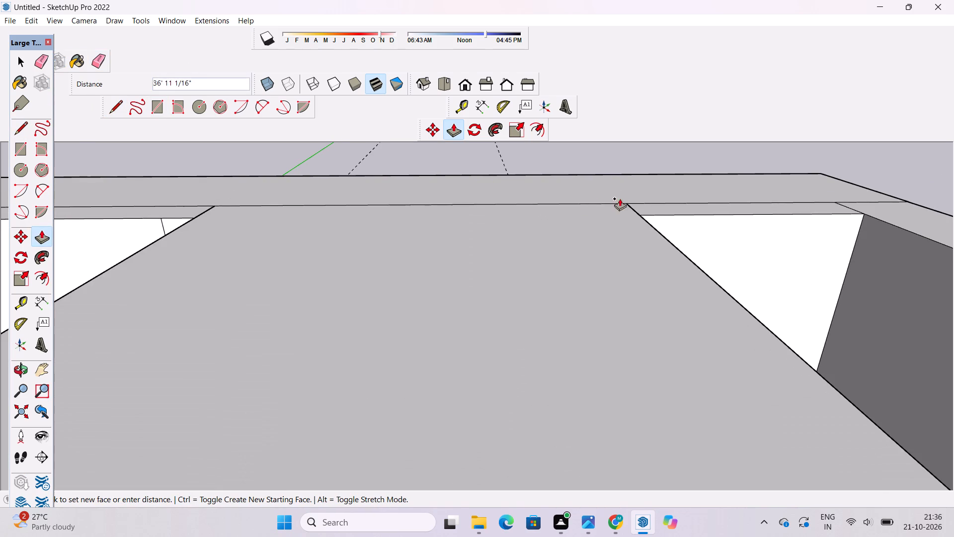
click(679, 216)
Examine the back wall's three horizontal bands, projecting panel and vertical strip from the front and both sides.
key(o)
scroll(602, 183, down, 6)
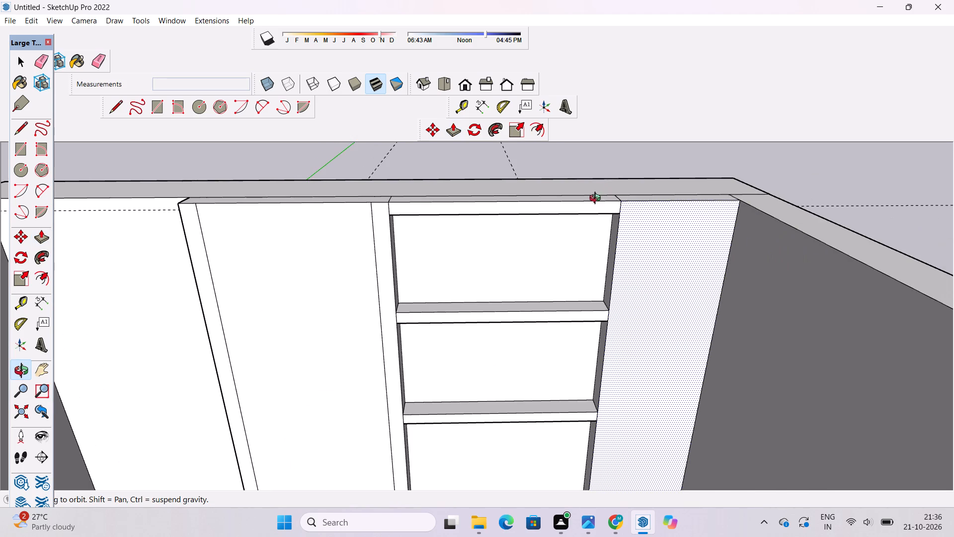
scroll(567, 187, down, 3)
scroll(567, 187, up, 1)
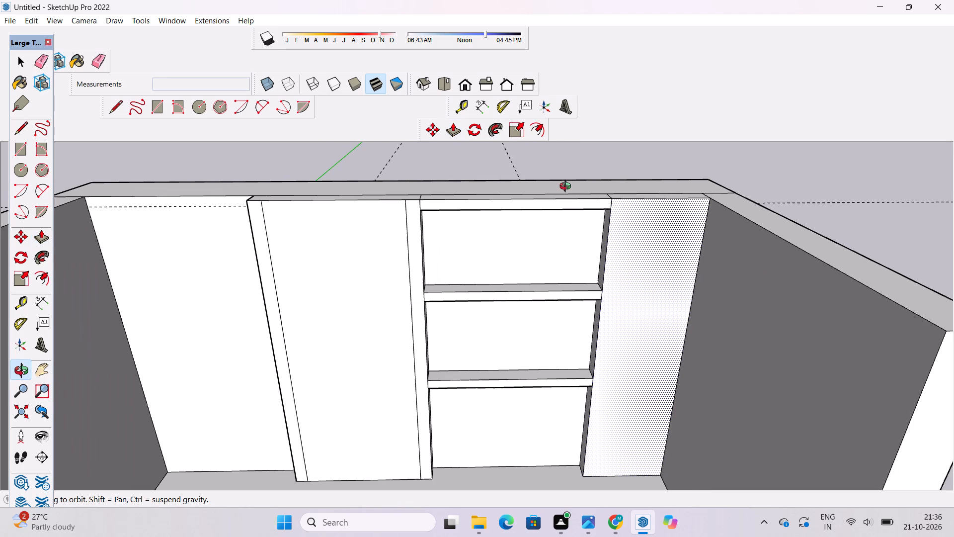
scroll(567, 187, up, 1)
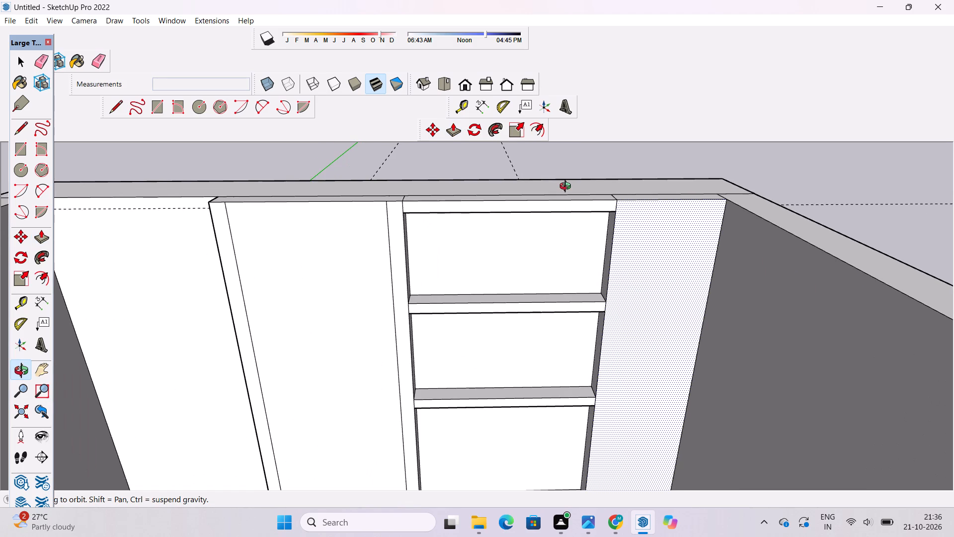
scroll(567, 187, down, 2)
shift+scroll(565, 211, down, 3)
shift+drag(564, 224, 497, 231)
shift+click(497, 231)
key(space)
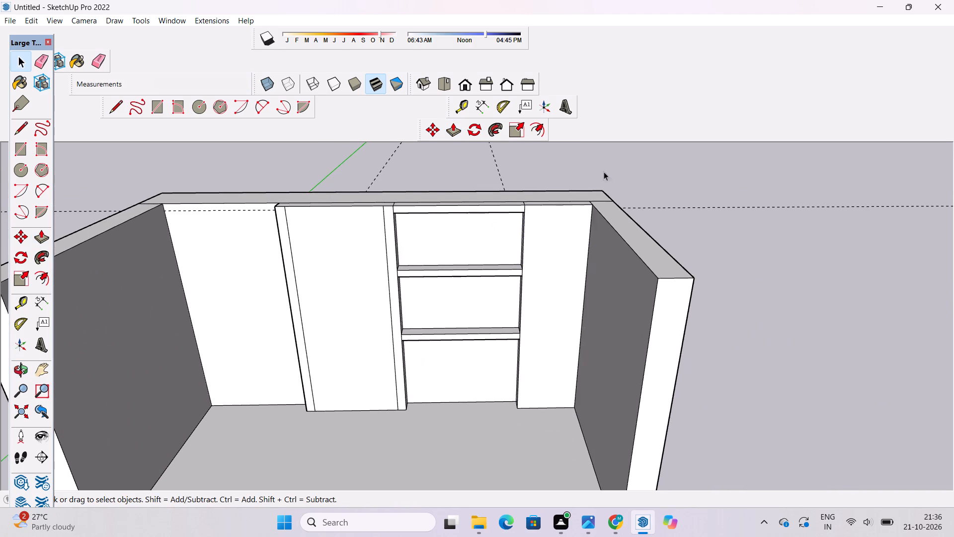
click(656, 150)
key(o)
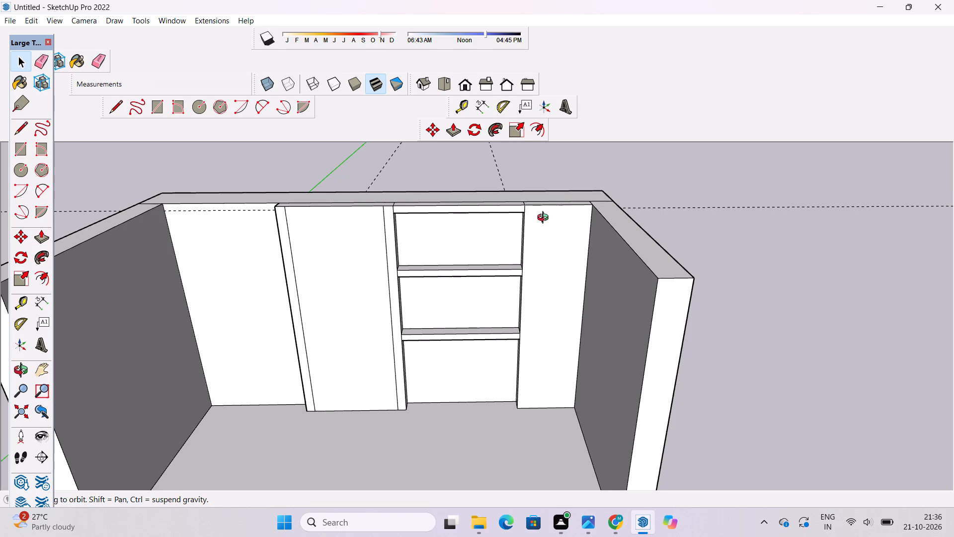
shift+drag(543, 223, 554, 215)
scroll(552, 201, down, 4)
scroll(546, 199, up, 8)
shift+drag(555, 193, 573, 250)
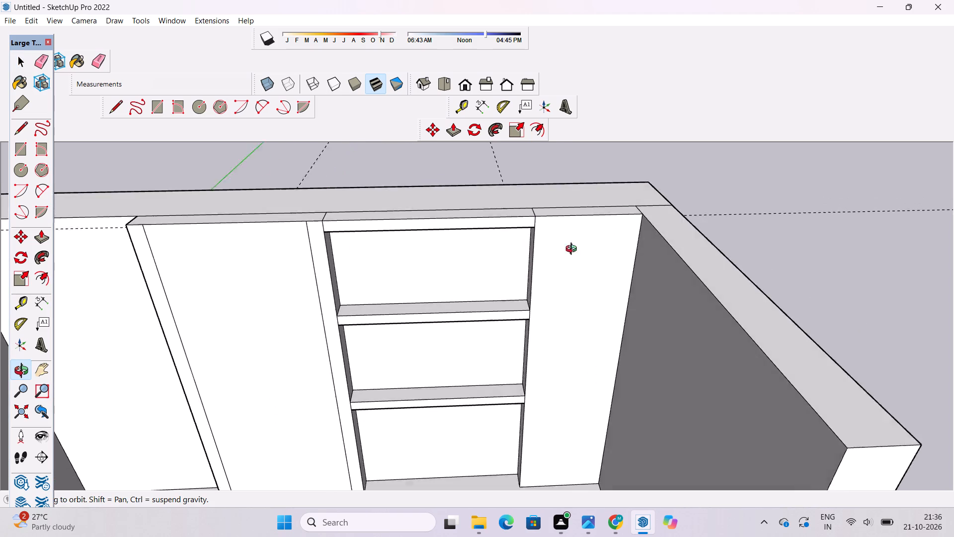
shift+drag(573, 250, 577, 265)
scroll(513, 245, down, 4)
shift+drag(219, 284, 406, 252)
scroll(417, 245, down, 2)
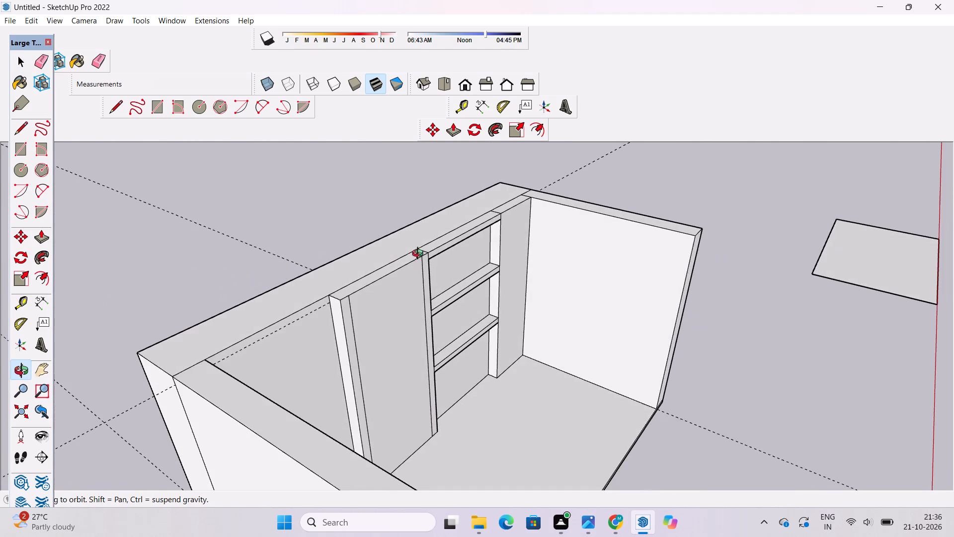
shift+drag(410, 301, 297, 303)
scroll(255, 281, up, 3)
shift+drag(257, 279, 263, 252)
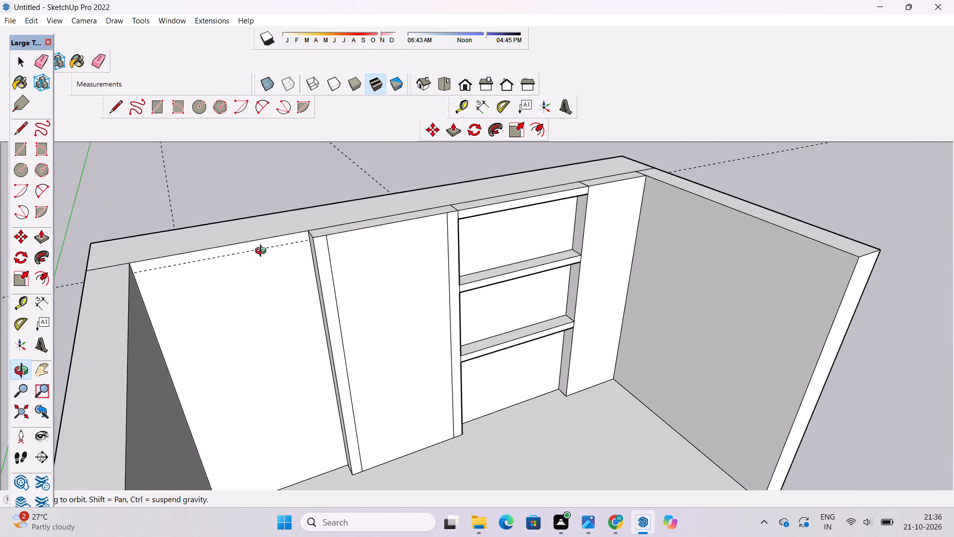
shift+drag(263, 252, 263, 253)
scroll(268, 247, down, 3)
drag(337, 296, 274, 208)
scroll(333, 217, up, 2)
shift+drag(400, 194, 359, 189)
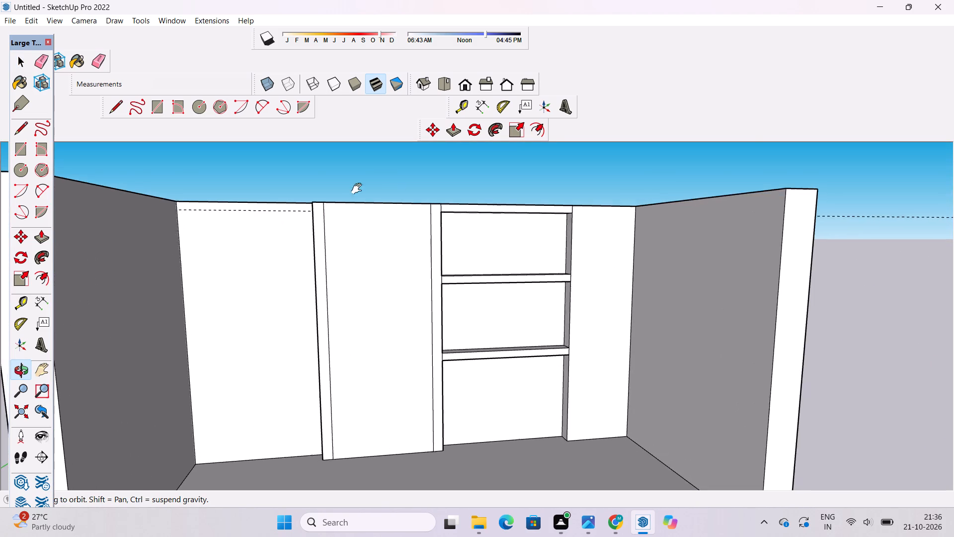
shift+drag(359, 189, 331, 186)
drag(331, 186, 318, 262)
scroll(320, 227, down, 1)
shift+drag(302, 224, 342, 208)
drag(342, 208, 326, 256)
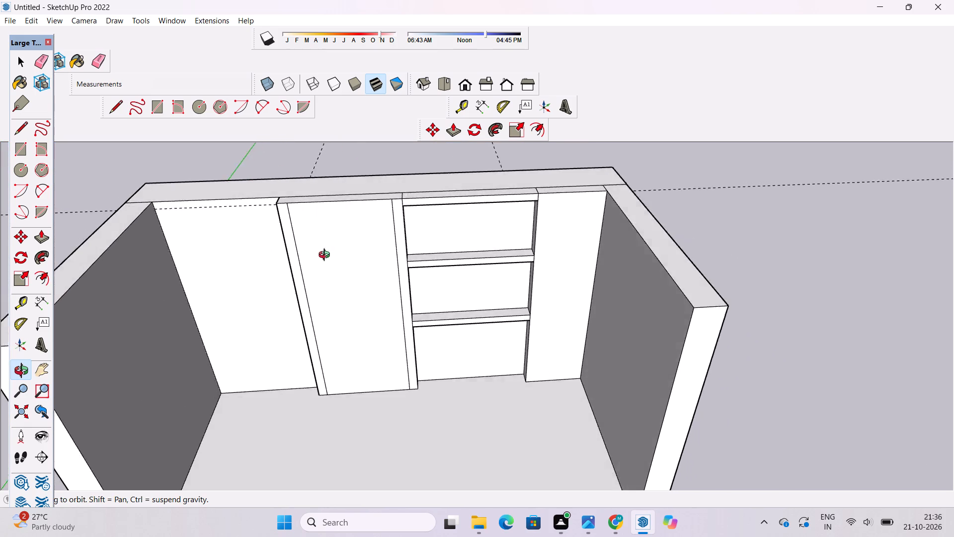
drag(326, 256, 325, 260)
Erase the leftover horizontal guide near the top of the flat wall section beside the projecting panel.
scroll(345, 212, up, 6)
shift+drag(253, 214, 305, 202)
scroll(244, 208, up, 4)
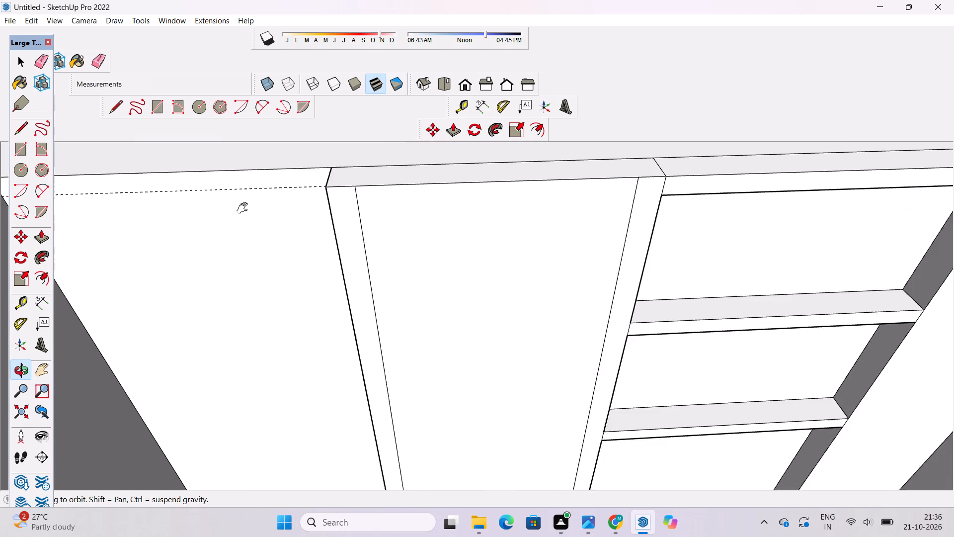
shift+drag(257, 207, 363, 226)
drag(365, 233, 345, 180)
drag(345, 180, 373, 209)
click(373, 214)
key(e)
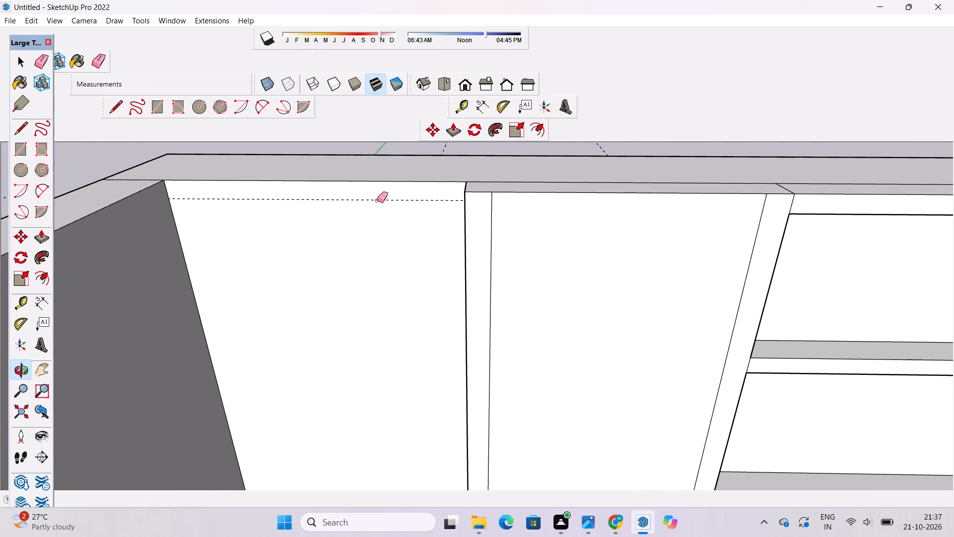
click(377, 200)
Place a horizontal guide 1.5' above the floor on the recessed wall face below the lowest band.
key(o)
scroll(358, 204, down, 4)
shift+drag(404, 234, 356, 227)
scroll(397, 202, down, 5)
shift+drag(445, 203, 430, 216)
drag(432, 218, 448, 176)
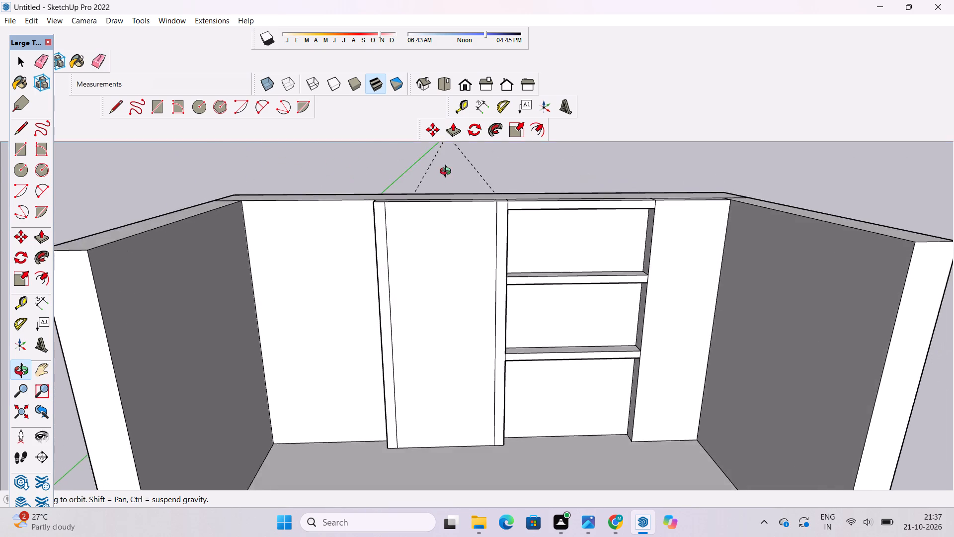
scroll(448, 173, down, 7)
shift+drag(514, 224, 424, 182)
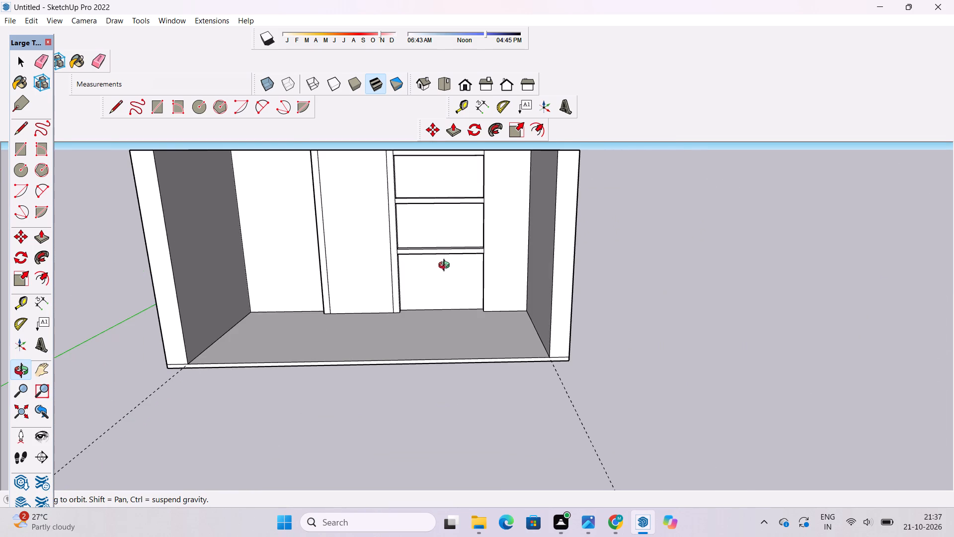
scroll(445, 274, up, 10)
shift+drag(444, 281, 437, 235)
drag(437, 247, 437, 295)
scroll(429, 308, up, 2)
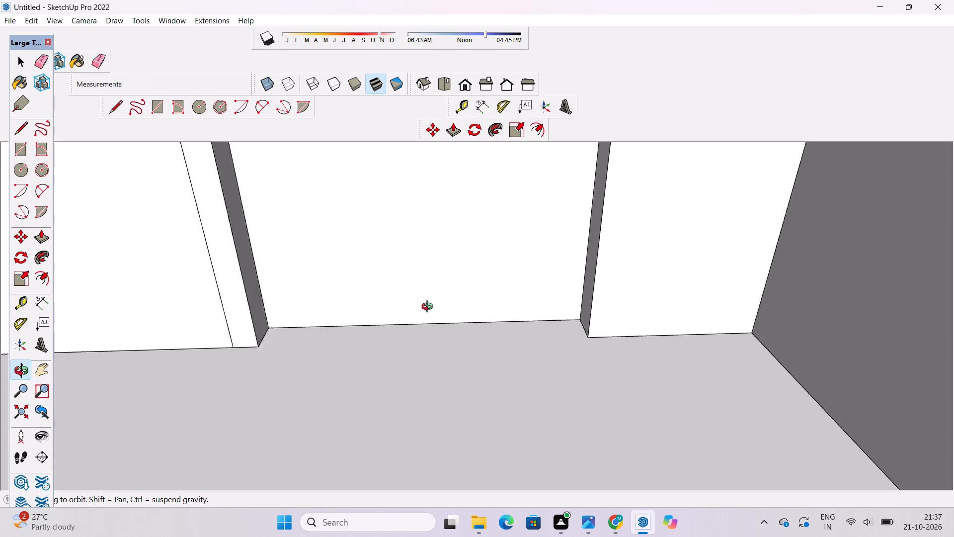
scroll(429, 308, up, 2)
shift+drag(429, 307, 439, 344)
drag(439, 346, 433, 320)
shift+drag(433, 320, 435, 314)
key(t)
scroll(428, 327, down, 6)
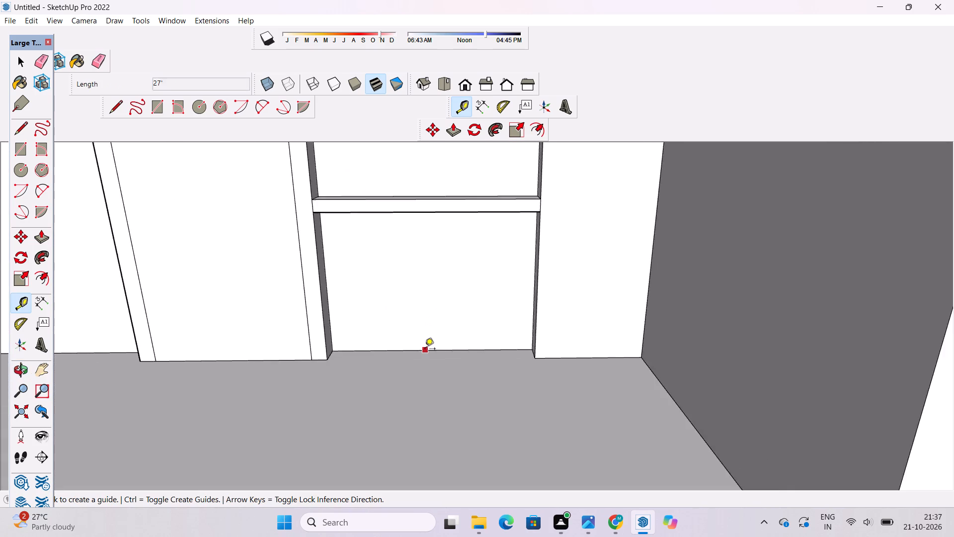
scroll(425, 350, up, 6)
click(439, 351)
scroll(439, 351, down, 3)
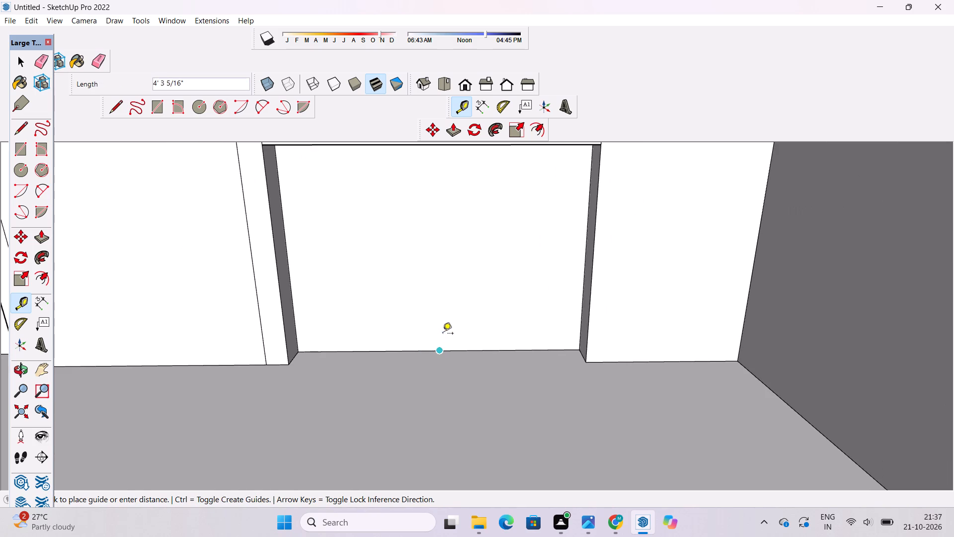
text(1.5)
key(apostrophe)
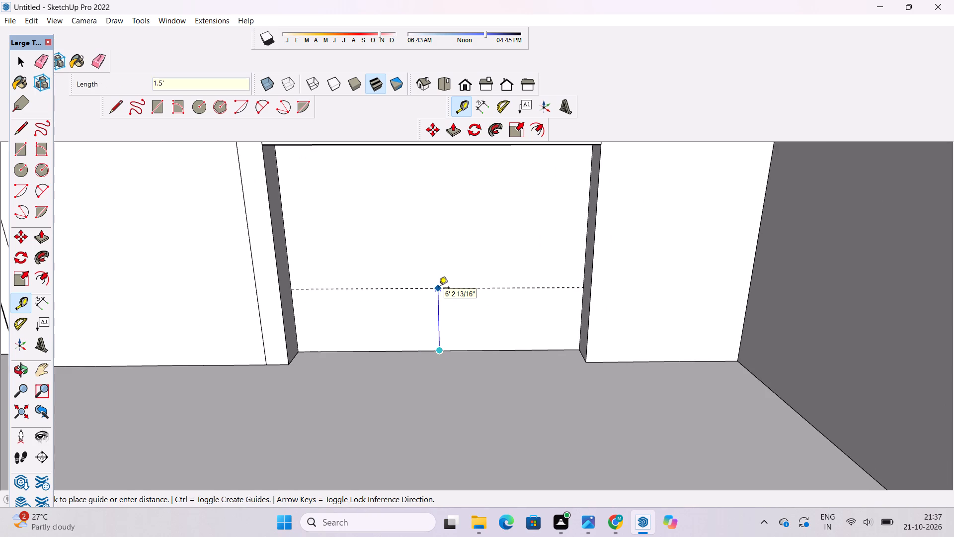
key(Return)
scroll(439, 288, up, 3)
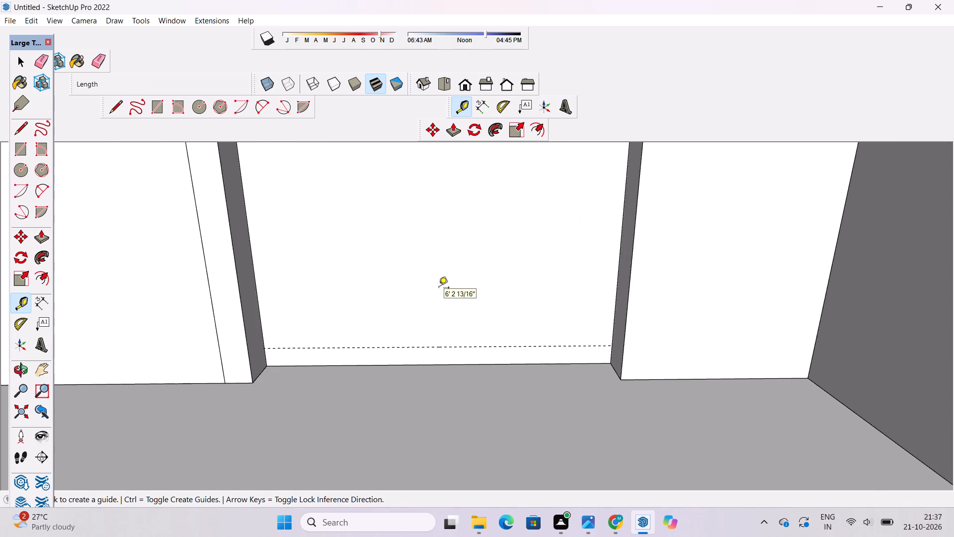
Draw a 27' line along the guide near the floor, across the full width of the recessed wall face.
scroll(439, 288, up, 1)
scroll(439, 288, down, 3)
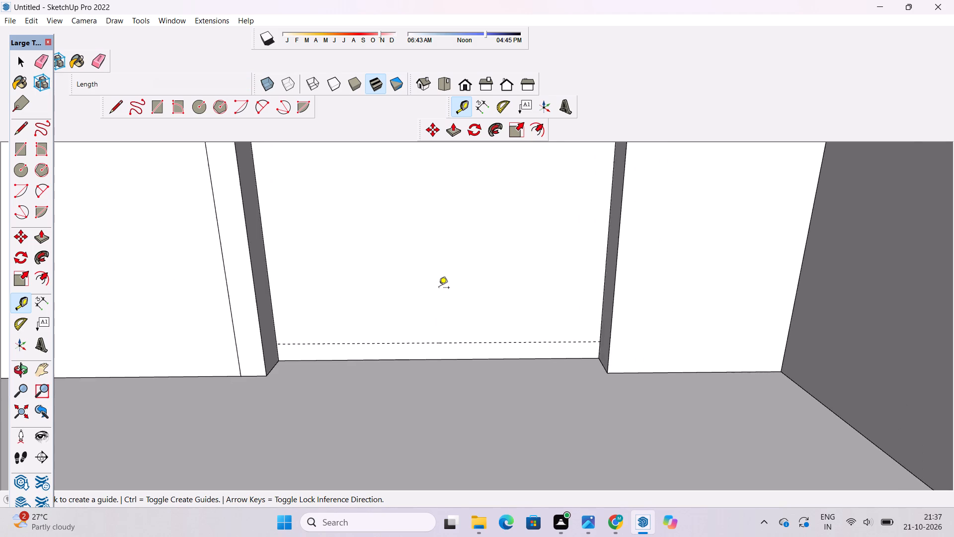
key(l)
scroll(302, 366, up, 4)
scroll(252, 339, up, 2)
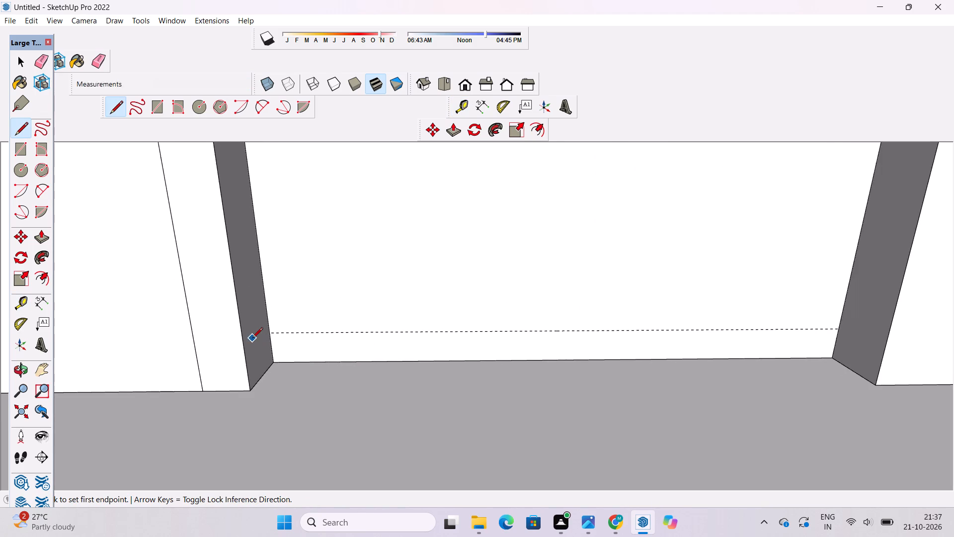
click(273, 335)
scroll(273, 335, down, 3)
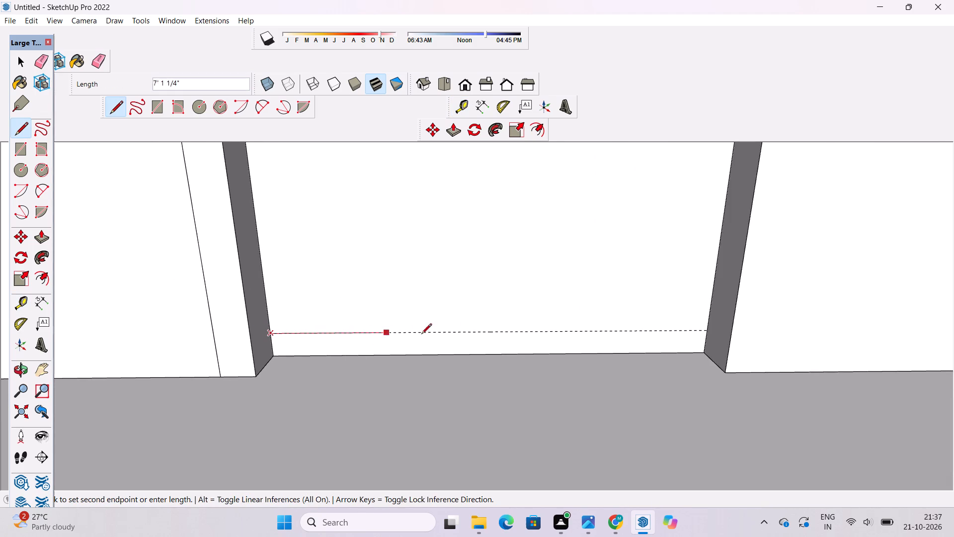
click(705, 333)
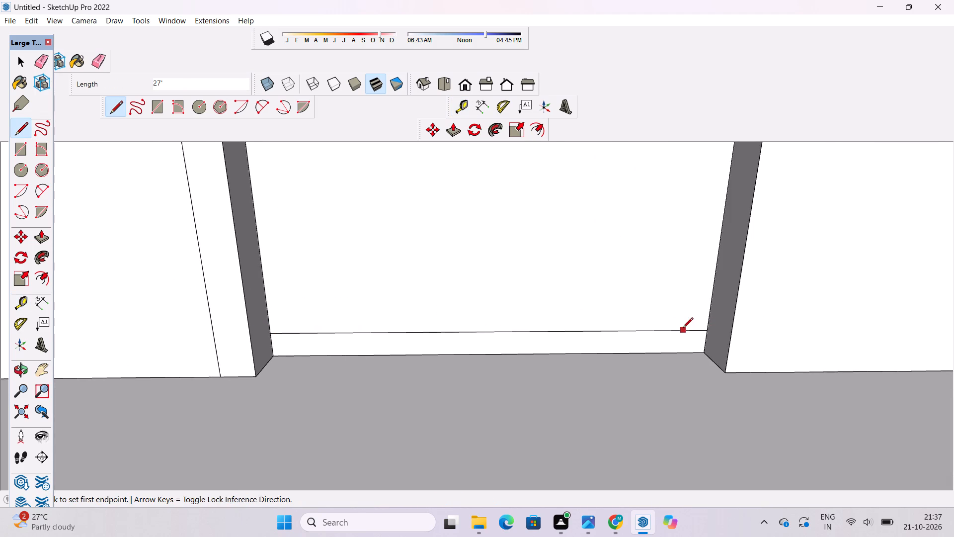
Push/Pull the narrow bottom band of the recessed bay out 3', flush with the adjoining wall faces.
key(p)
scroll(663, 298, down, 5)
click(659, 323)
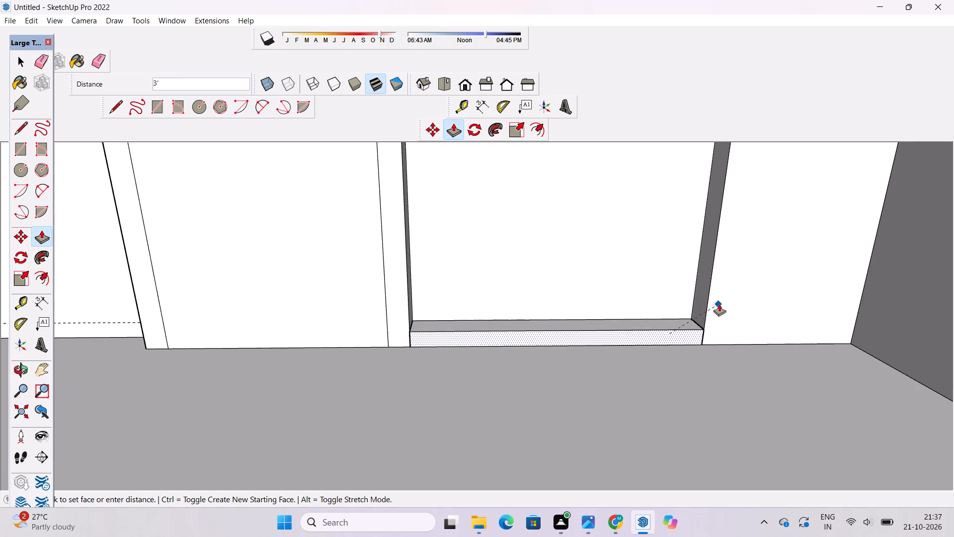
click(727, 299)
Examine the back wall's horizontal bands and the whole building shell from the front and from above.
key(o)
drag(710, 351, 668, 316)
scroll(662, 309, down, 3)
drag(648, 315, 635, 328)
drag(612, 337, 672, 316)
scroll(680, 313, down, 4)
shift+drag(651, 318, 616, 339)
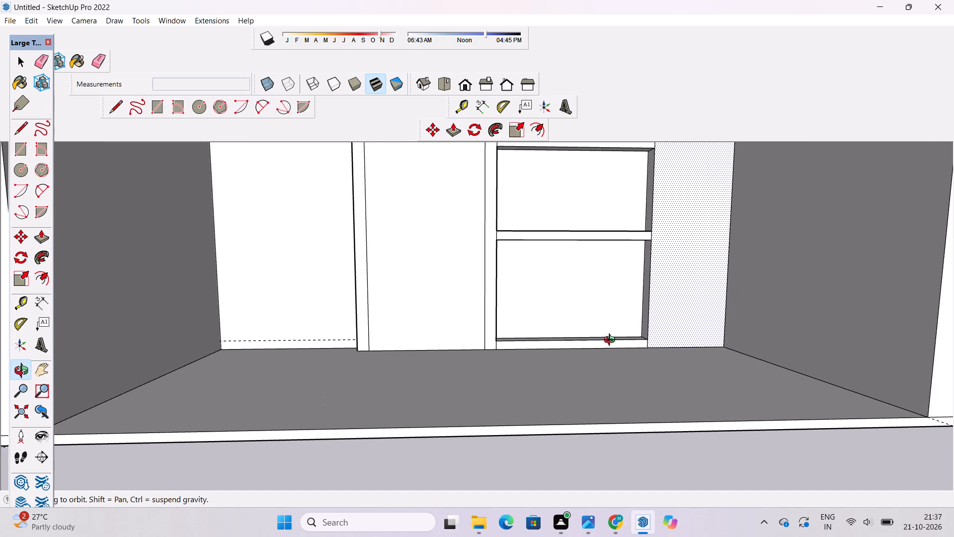
key(space)
click(640, 444)
key(o)
scroll(572, 367, down, 3)
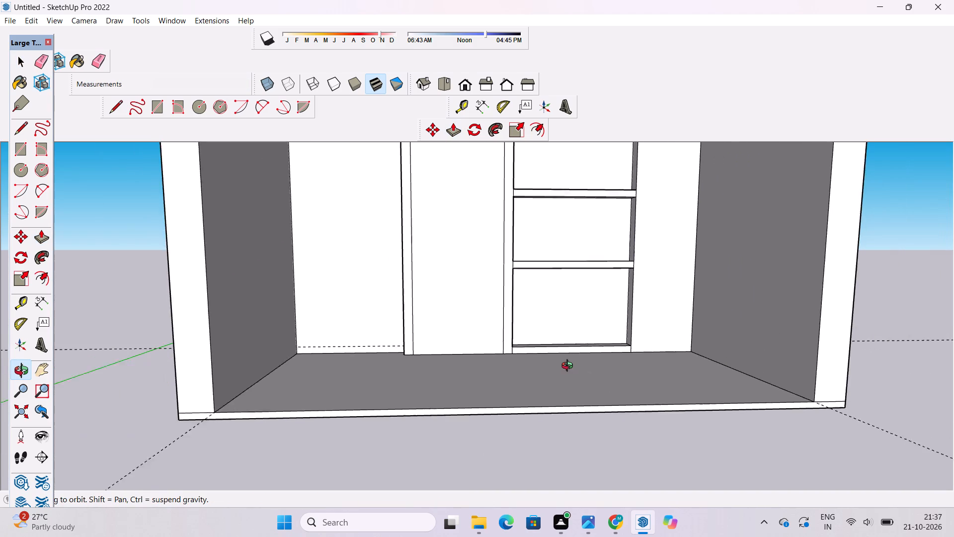
scroll(569, 367, down, 1)
shift+drag(568, 356, 545, 362)
drag(545, 362, 545, 382)
scroll(533, 359, down, 2)
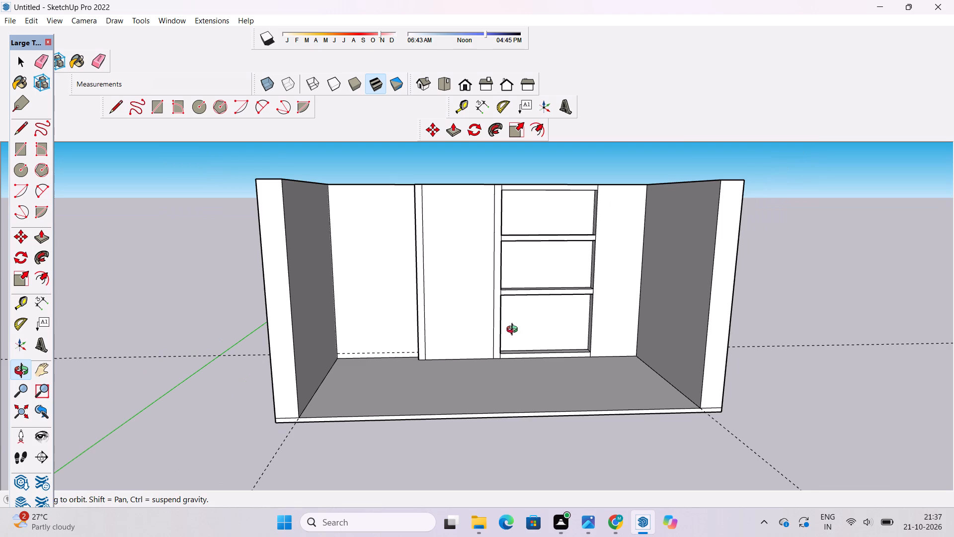
shift+drag(500, 307, 499, 320)
scroll(500, 320, down, 2)
shift+drag(521, 307, 502, 318)
shift+drag(532, 325, 479, 334)
drag(479, 334, 477, 343)
Erase the leftover horizontal guide running along the back wall just above the floor.
key(e)
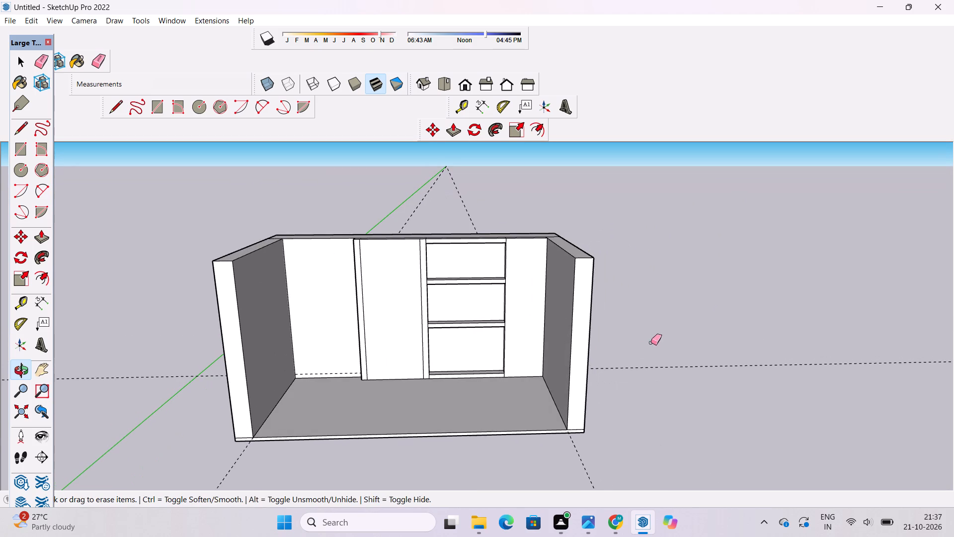
drag(651, 342, 644, 371)
Erase the short seam edge where the bottom band meets the narrow vertical strip.
key(o)
scroll(442, 382, up, 2)
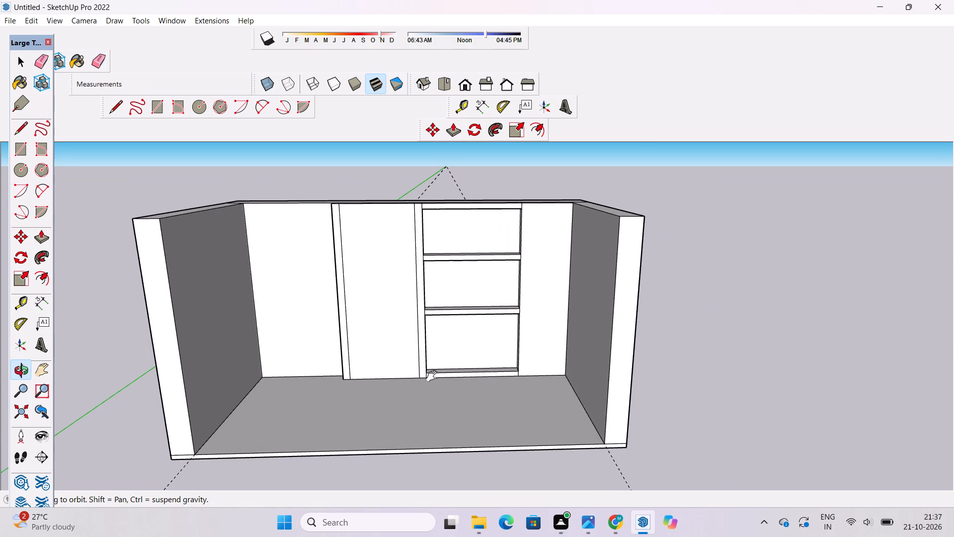
shift+drag(446, 360, 466, 341)
scroll(452, 343, up, 3)
scroll(451, 334, down, 3)
shift+drag(478, 309, 441, 330)
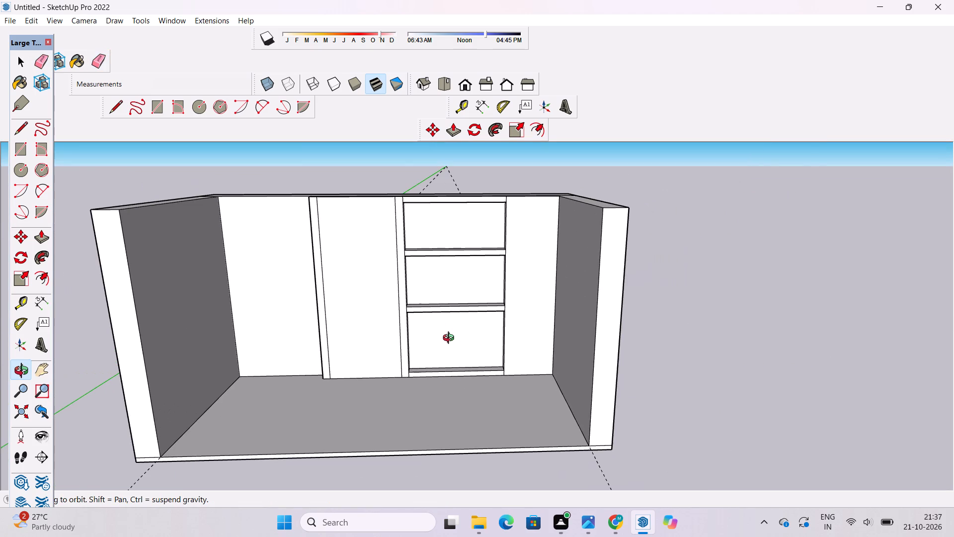
scroll(451, 346, up, 3)
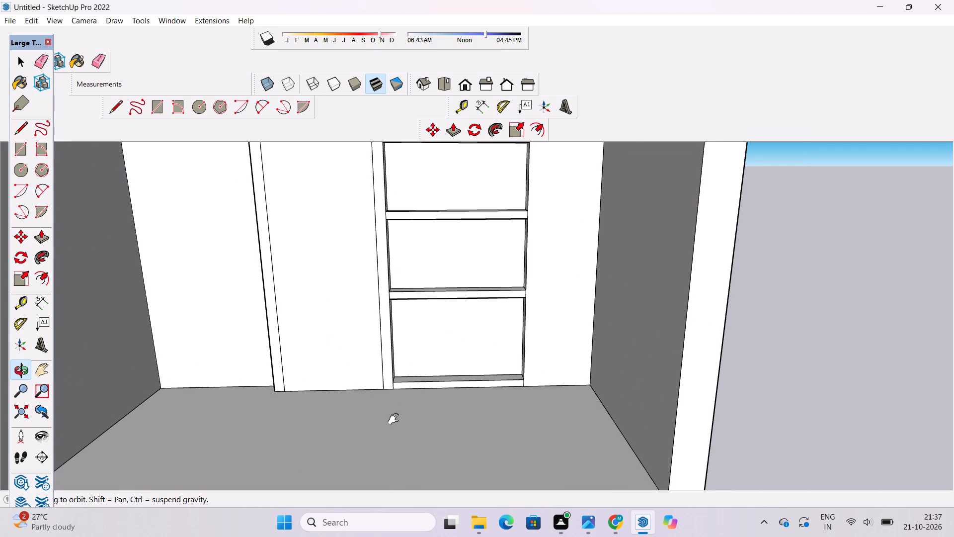
shift+scroll(396, 419, up, 8)
shift+scroll(398, 359, up, 7)
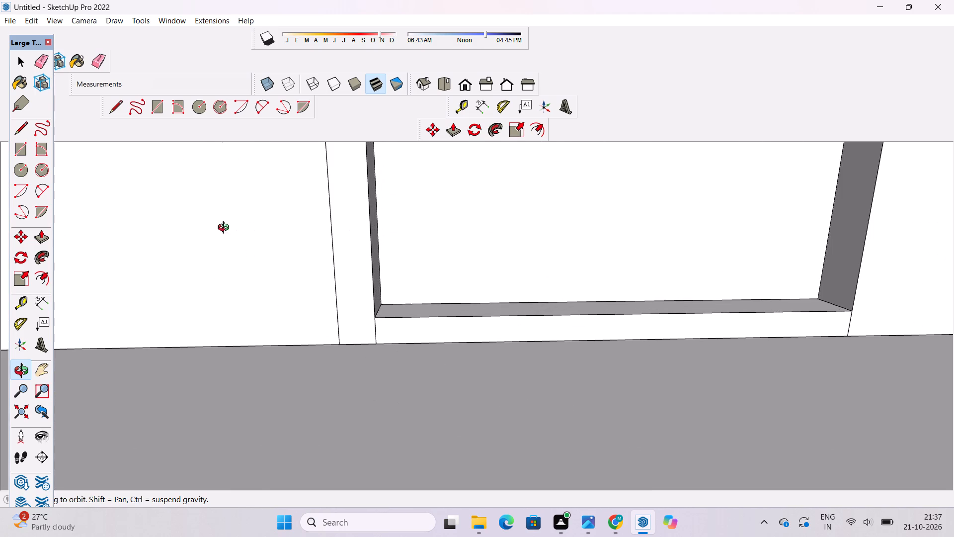
click(105, 64)
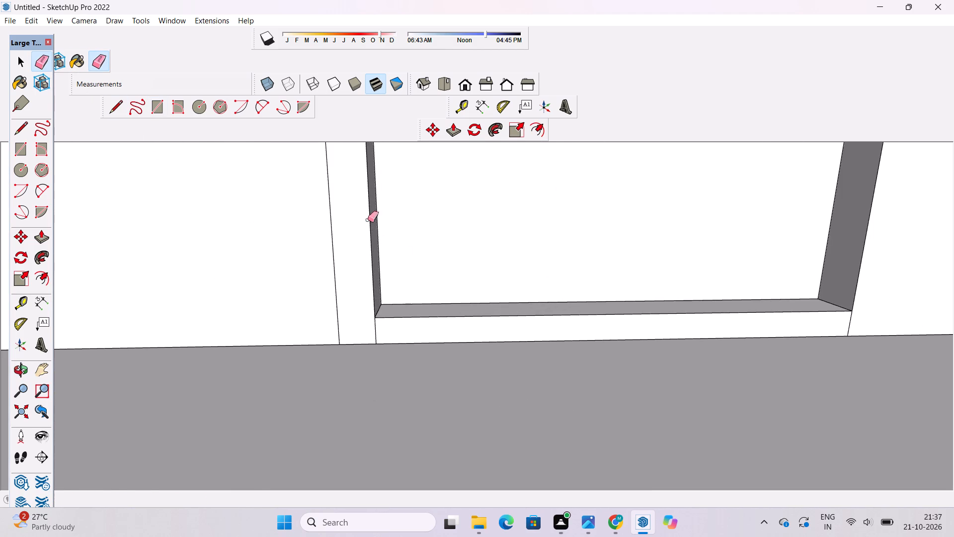
scroll(393, 337, up, 8)
drag(378, 320, 351, 331)
scroll(300, 341, down, 4)
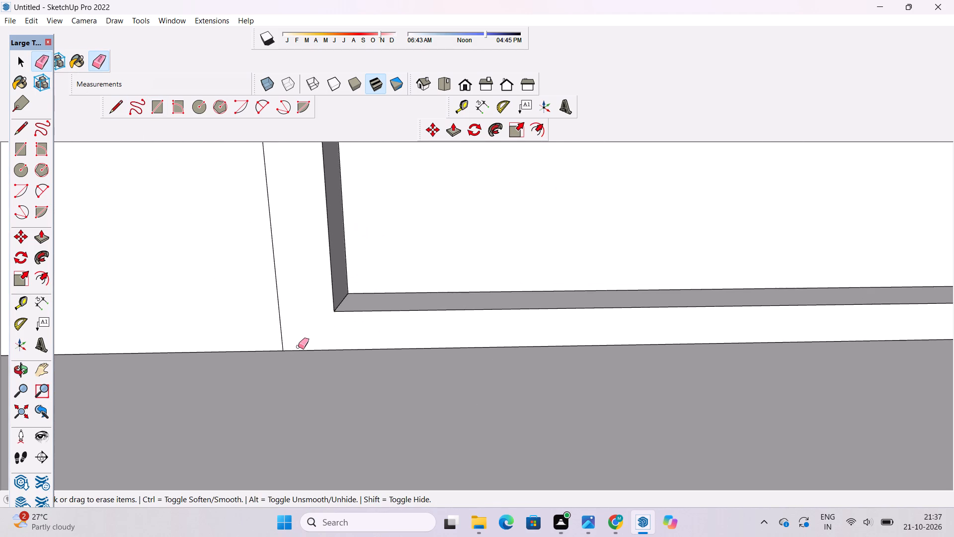
Erase the short seam edge where the bottom band meets the flat wall section next to the side wall.
scroll(298, 347, down, 11)
scroll(498, 364, up, 1)
scroll(622, 334, up, 7)
drag(619, 319, 599, 334)
scroll(599, 334, down, 4)
Examine the merged bottom band and the open floor area between the side walls.
key(o)
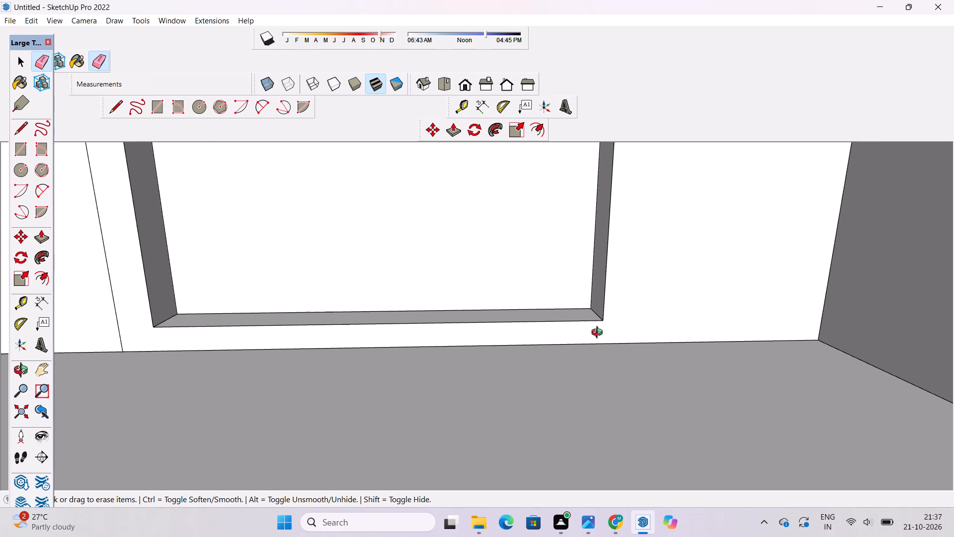
scroll(599, 332, down, 5)
shift+drag(586, 344, 586, 309)
scroll(586, 309, down, 4)
shift+drag(590, 313, 556, 303)
drag(555, 302, 570, 306)
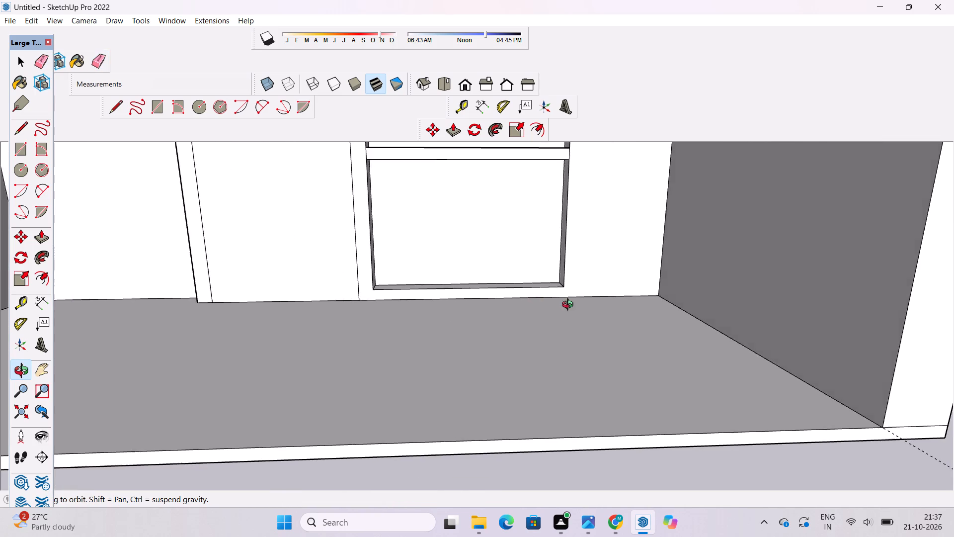
drag(570, 306, 603, 311)
scroll(607, 305, down, 5)
shift+drag(593, 307, 566, 320)
drag(563, 334, 525, 350)
shift+drag(521, 347, 535, 322)
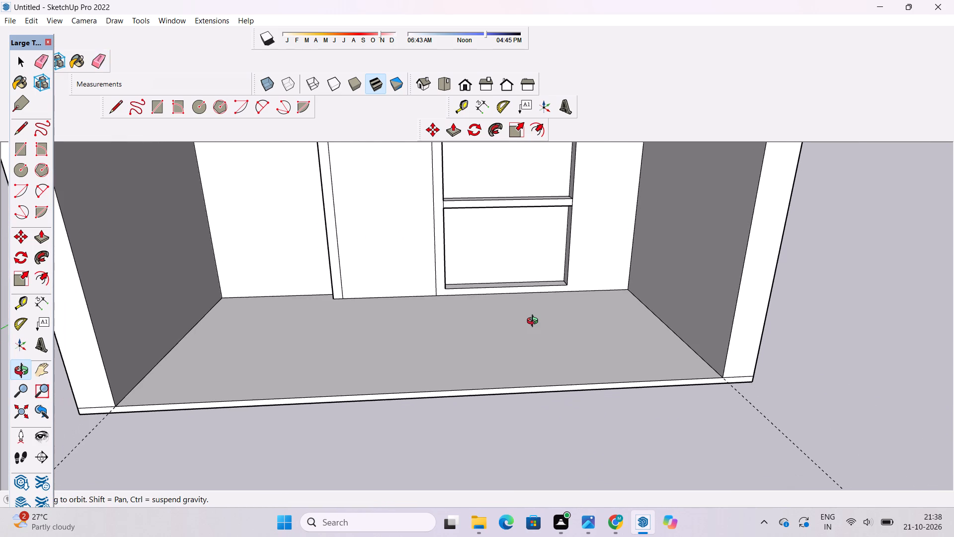
scroll(549, 316, down, 4)
drag(569, 316, 539, 347)
scroll(558, 333, up, 2)
shift+click(558, 333)
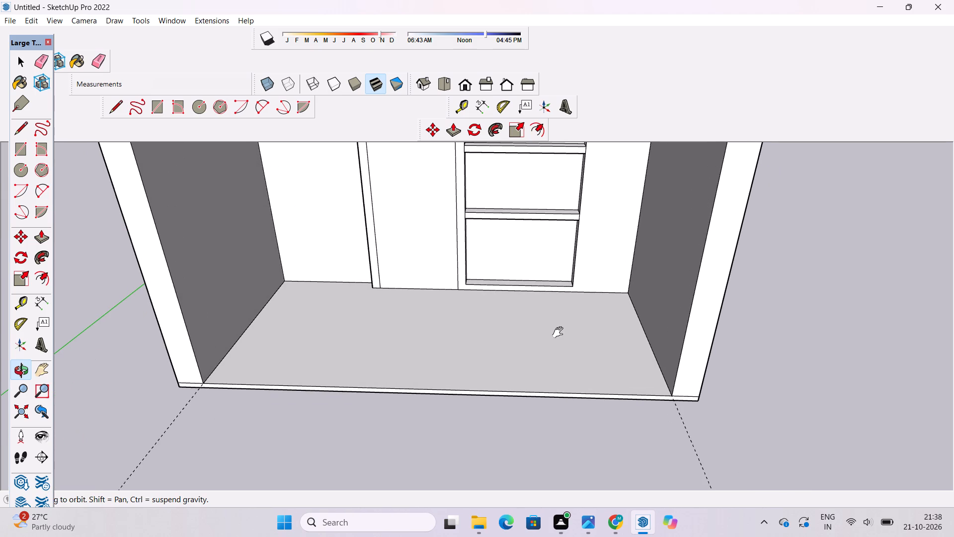
Place two floor guides: one 14' from the side wall beside the banded bay, one 5' behind the floor's front edge.
key(t)
click(648, 335)
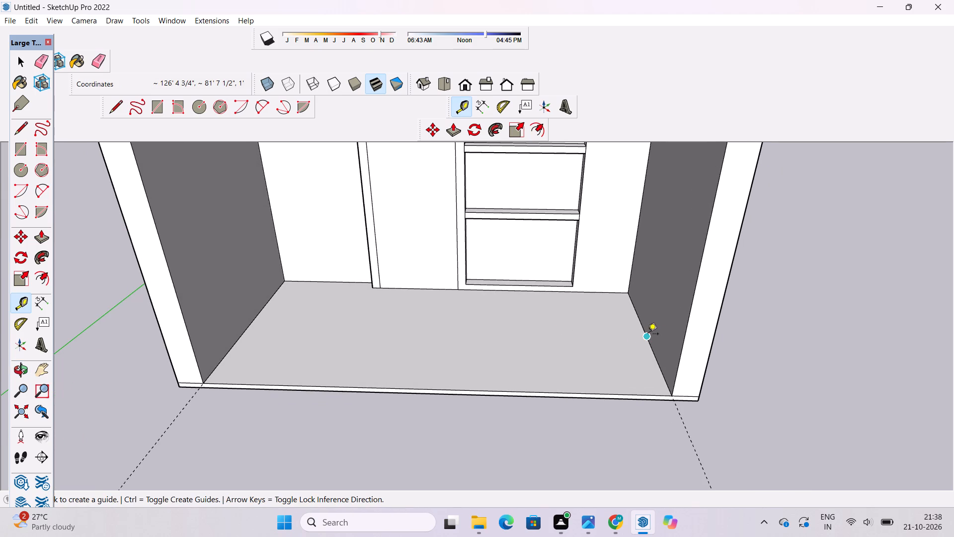
click(574, 293)
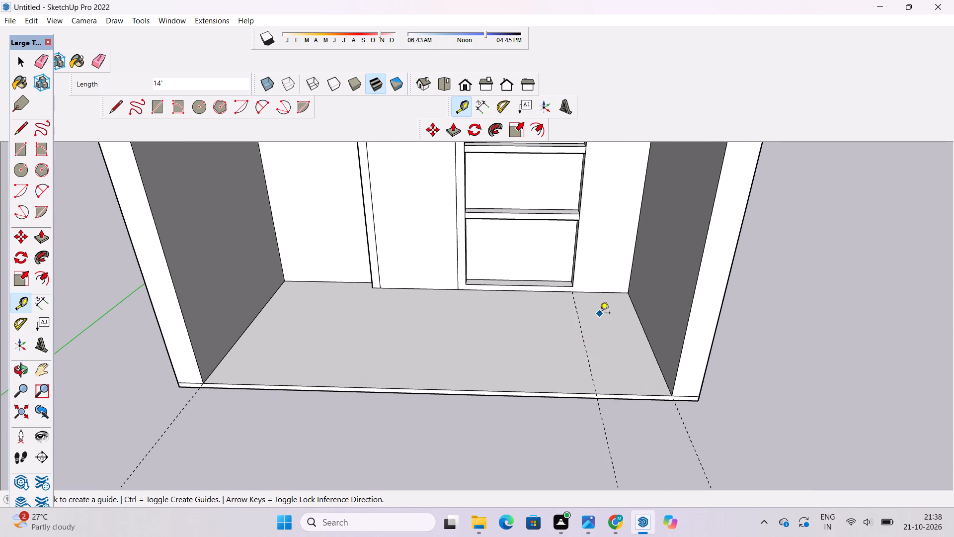
click(640, 395)
click(638, 377)
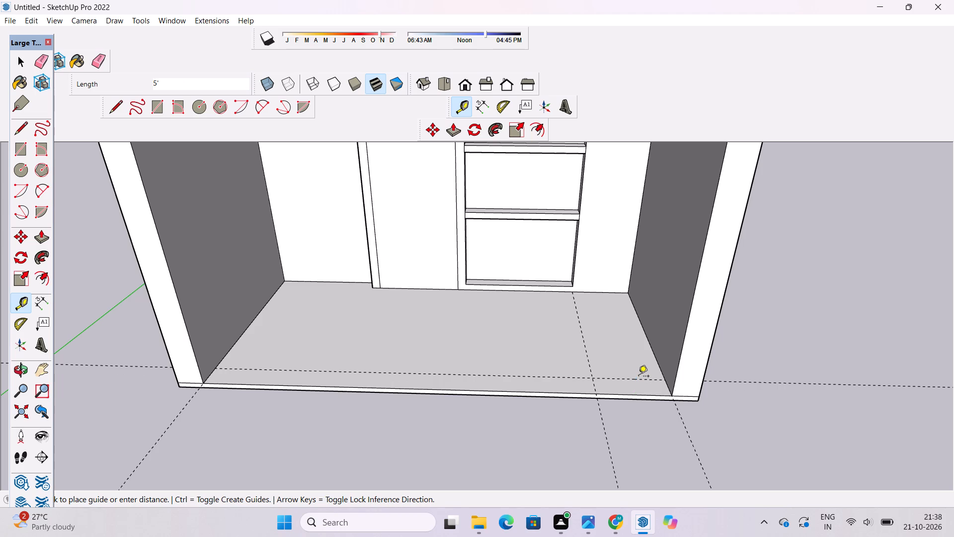
Draw a 37' by 14' rectangle on the floor, from the back wall to the guide intersection and against the side wall.
key(r)
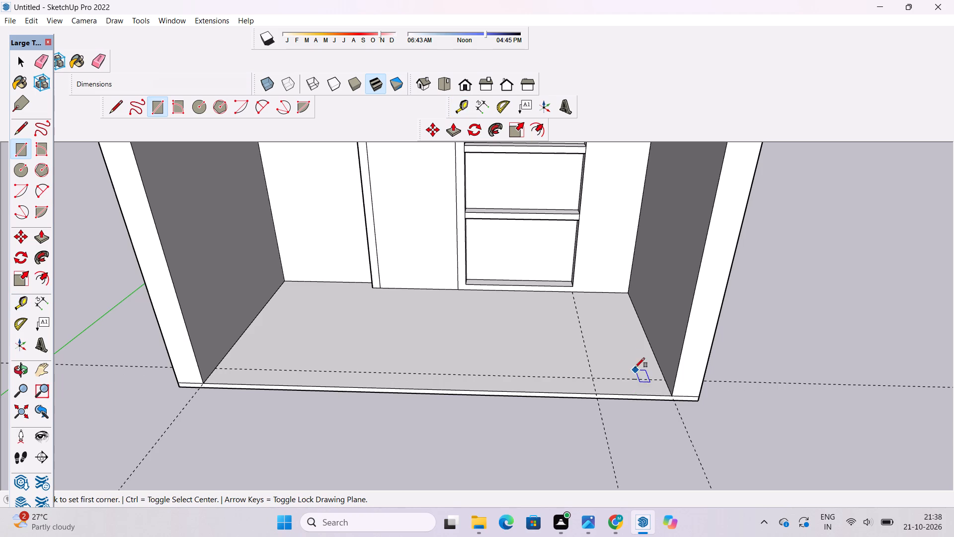
scroll(574, 293, up, 5)
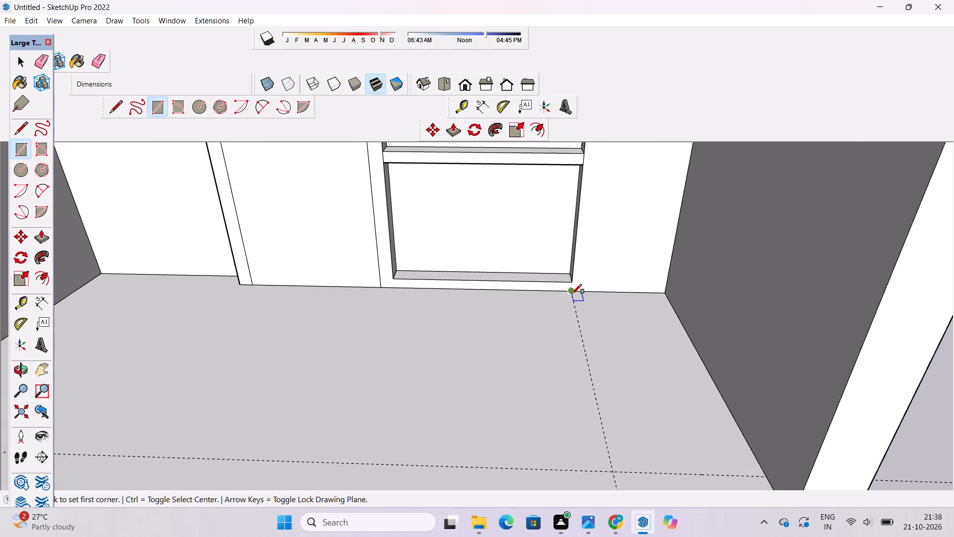
click(572, 294)
scroll(572, 294, down, 4)
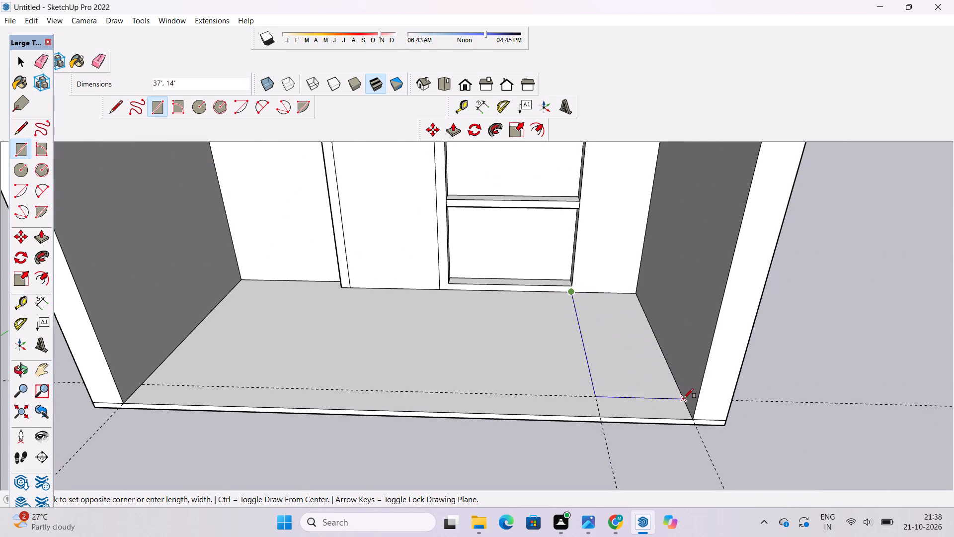
click(684, 399)
scroll(657, 391, up, 4)
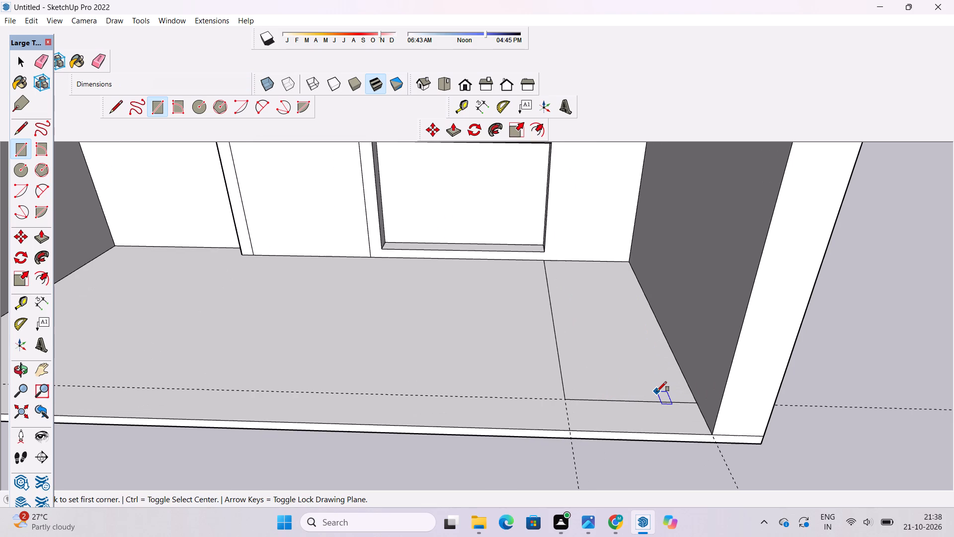
scroll(657, 391, down, 2)
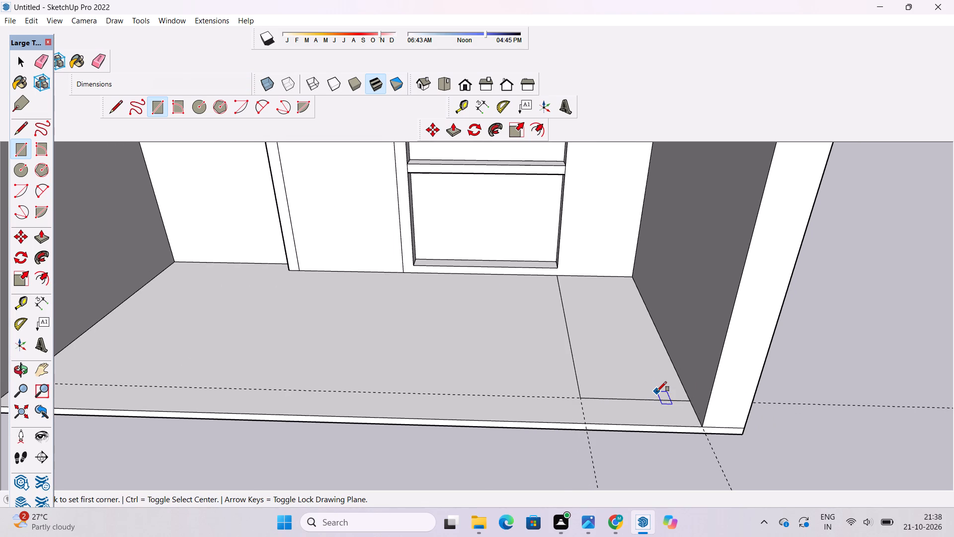
scroll(657, 391, up, 3)
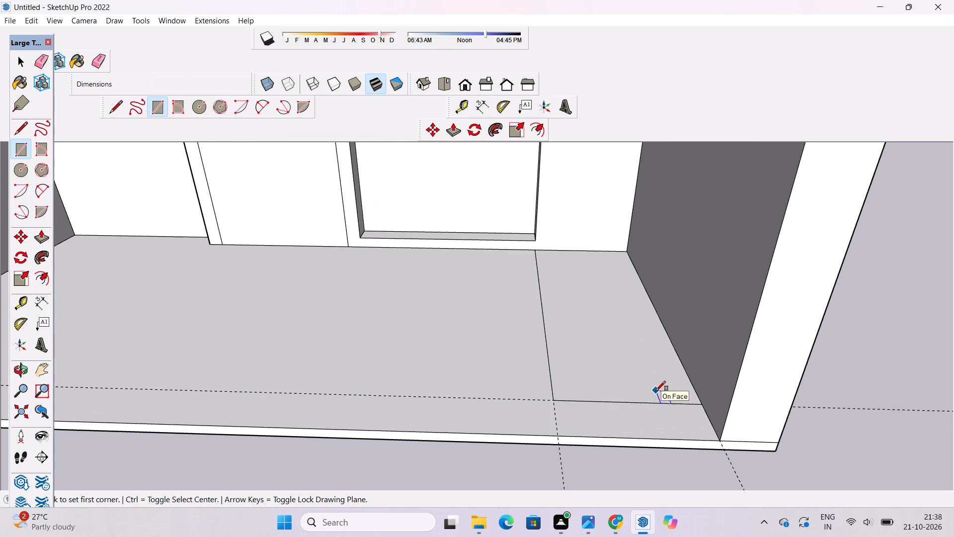
scroll(656, 391, down, 2)
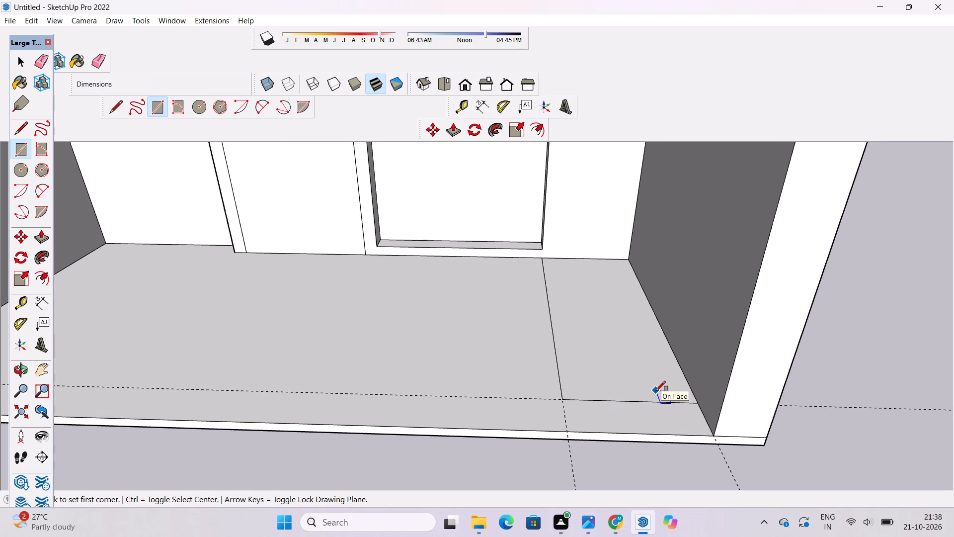
Push/Pull the floor rectangle beside the side wall up 10' into a block.
key(o)
scroll(620, 383, down, 2)
shift+drag(590, 392, 601, 378)
drag(601, 378, 636, 394)
scroll(627, 387, down, 4)
shift+drag(587, 375, 563, 388)
drag(576, 388, 610, 376)
shift+drag(614, 374, 601, 387)
click(601, 387)
key(p)
scroll(607, 381, up, 5)
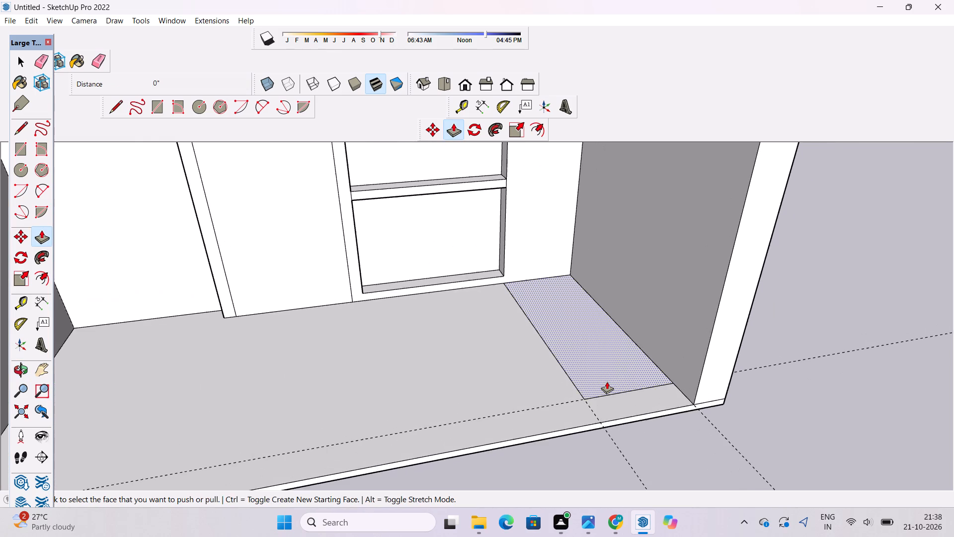
click(607, 381)
scroll(598, 364, down, 6)
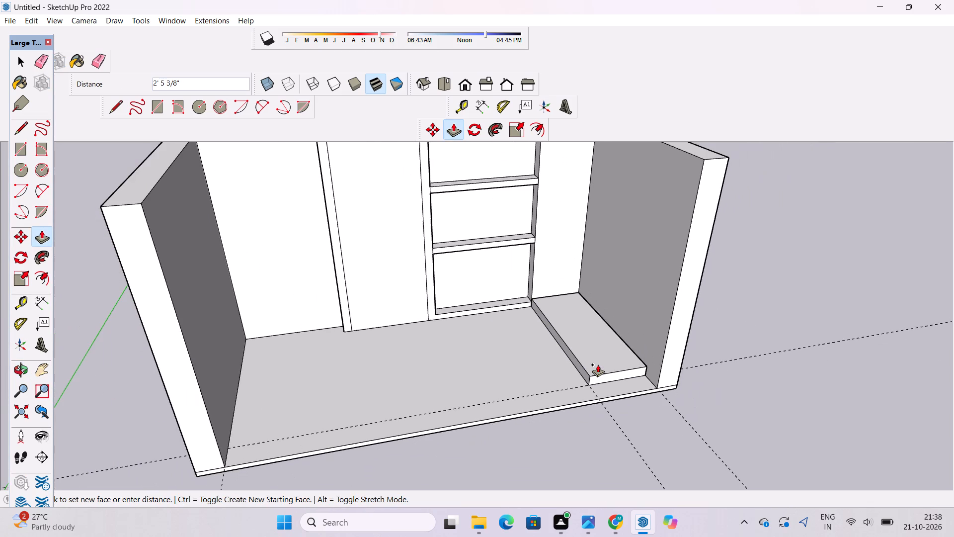
scroll(601, 346, up, 1)
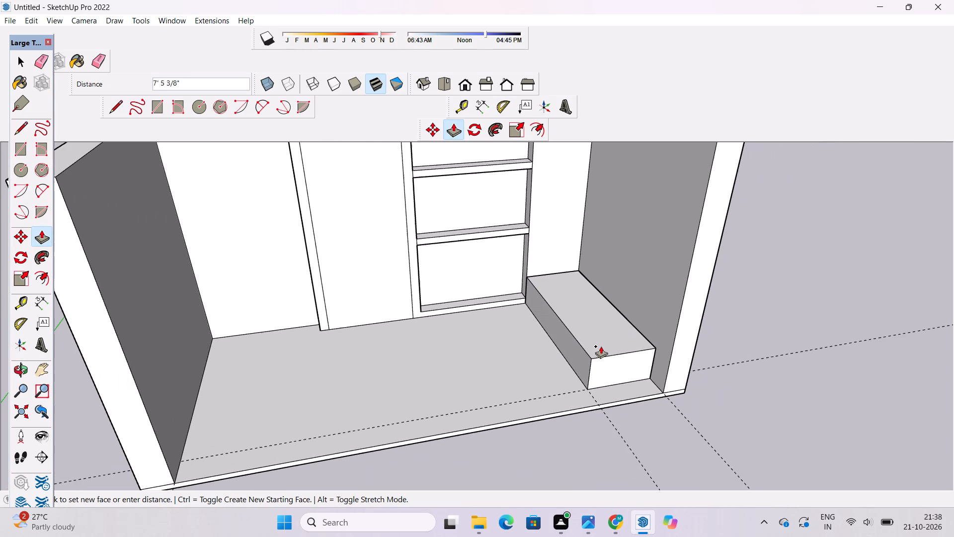
scroll(601, 346, down, 1)
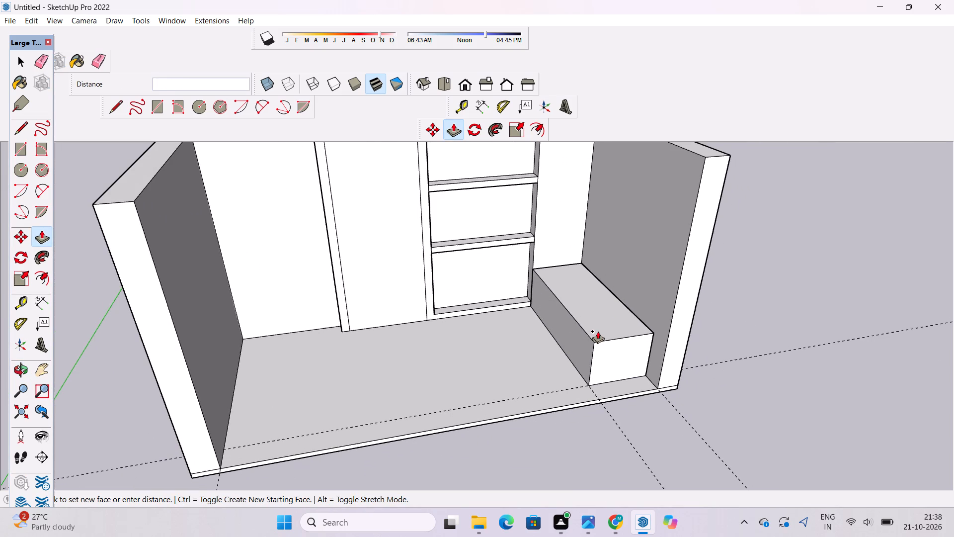
text(10')
key(Return)
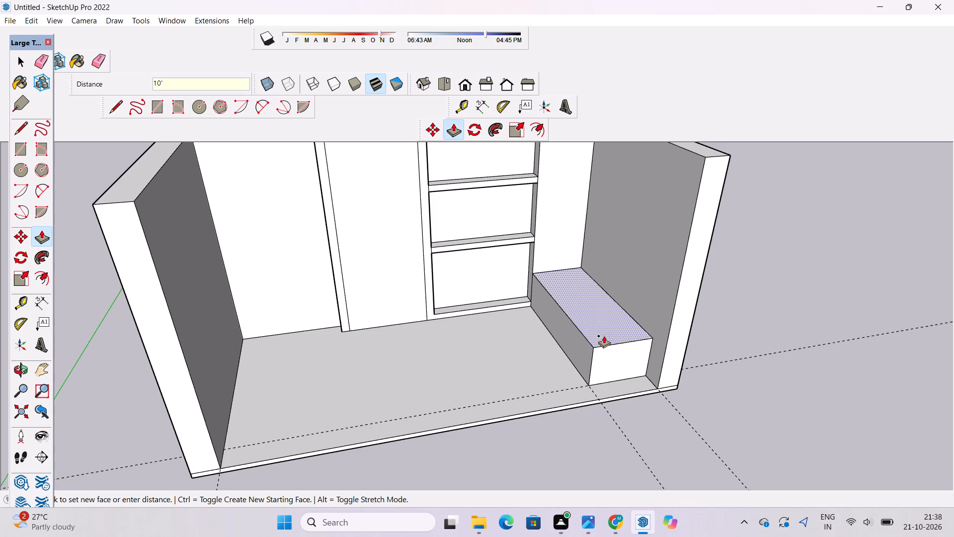
key(o)
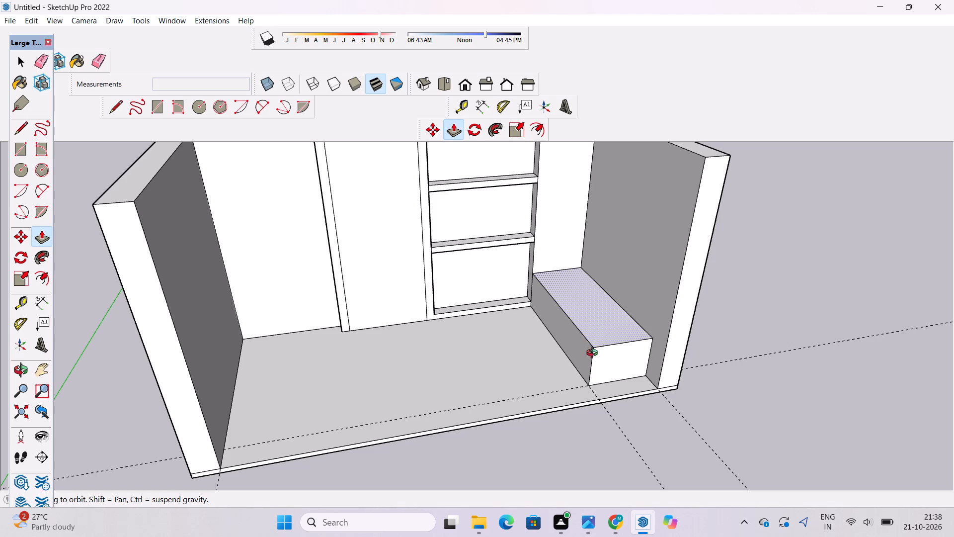
Offset the outline of the block's long side face, facing the open floor, inward by 9".
scroll(612, 341, down, 2)
shift+drag(599, 389, 606, 362)
drag(606, 362, 627, 337)
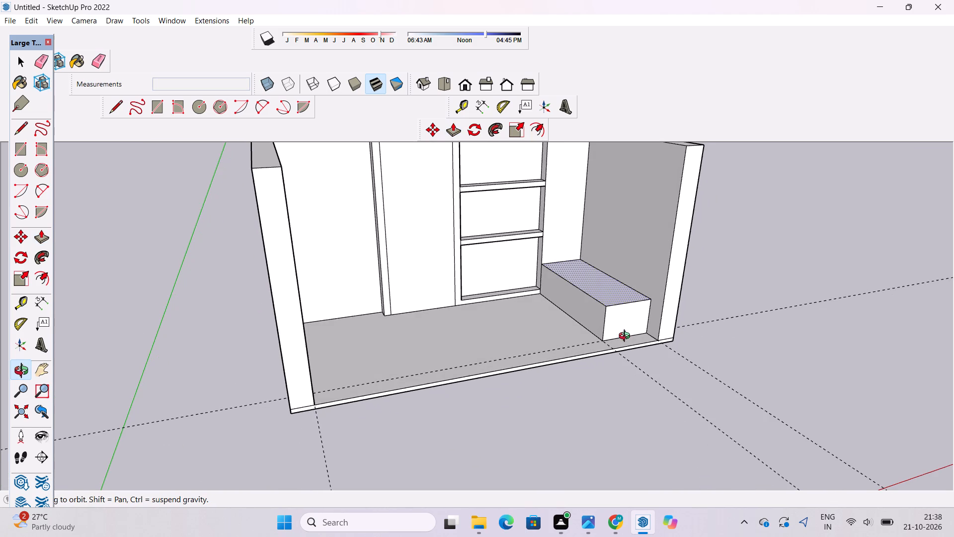
scroll(626, 312, up, 7)
shift+drag(613, 315, 610, 343)
drag(610, 344, 615, 341)
key(space)
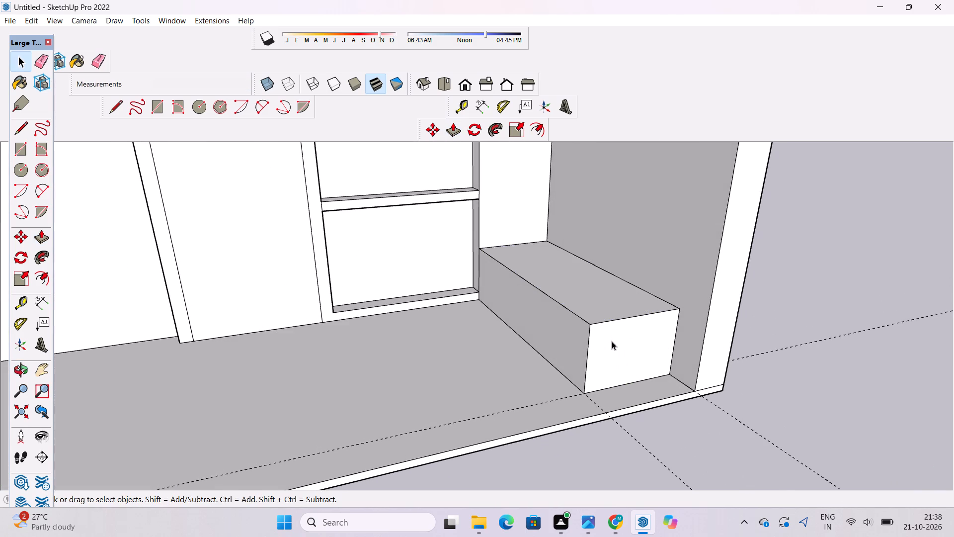
key(o)
drag(570, 351, 620, 316)
shift+drag(615, 320, 599, 338)
key(o)
key(f)
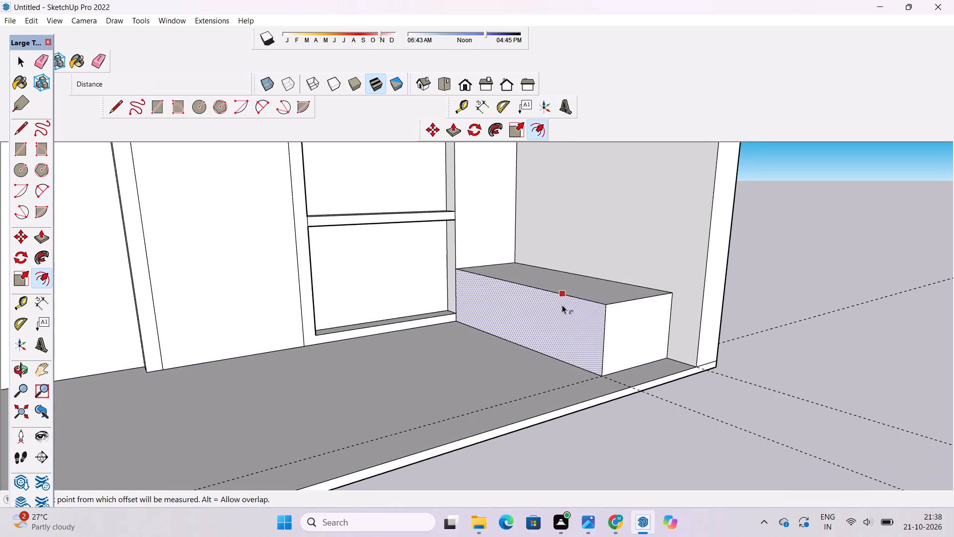
click(562, 305)
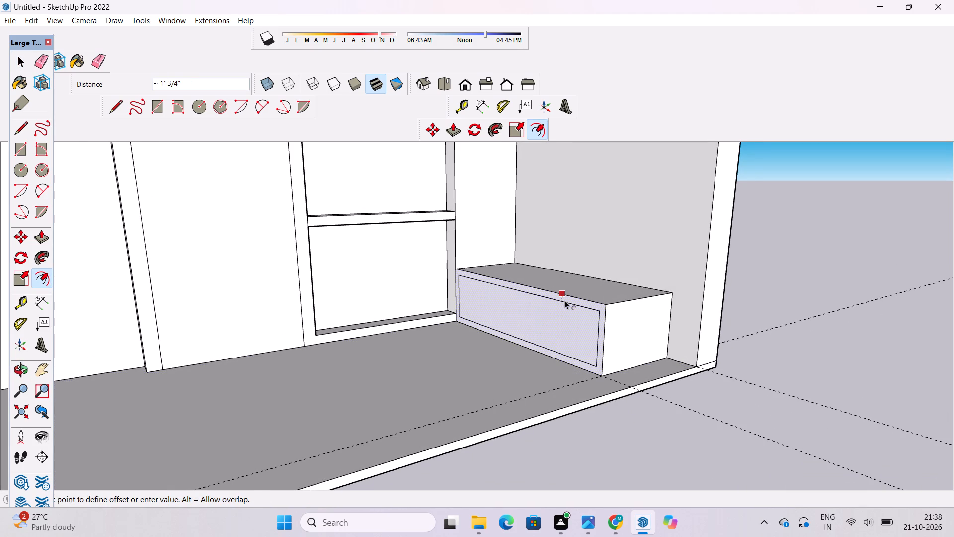
scroll(564, 300, up, 1)
key(9)
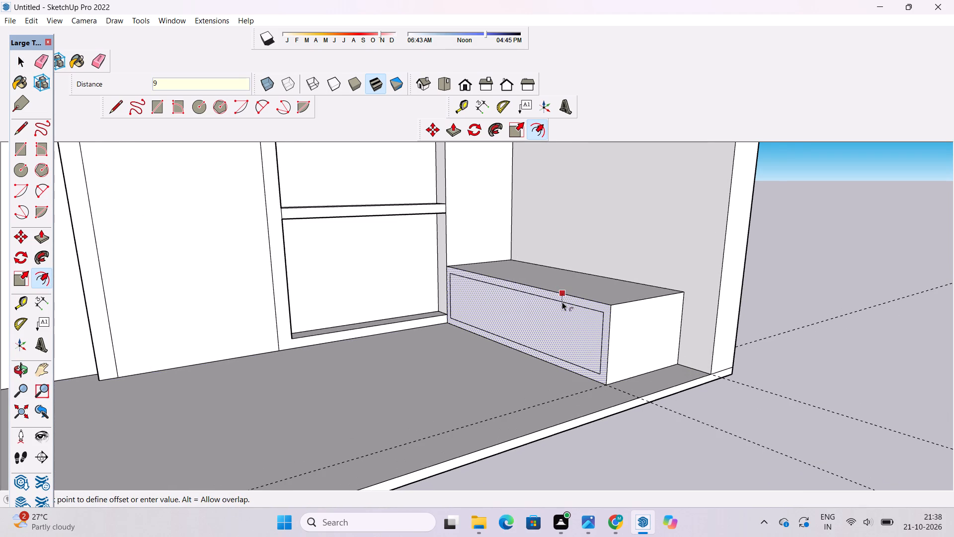
key(shift+quotedbl)
key(Return)
Erase the guide lines crossing the front of the floor around the raised block, leaving the one at the opposite wall.
key(o)
scroll(559, 304, down, 3)
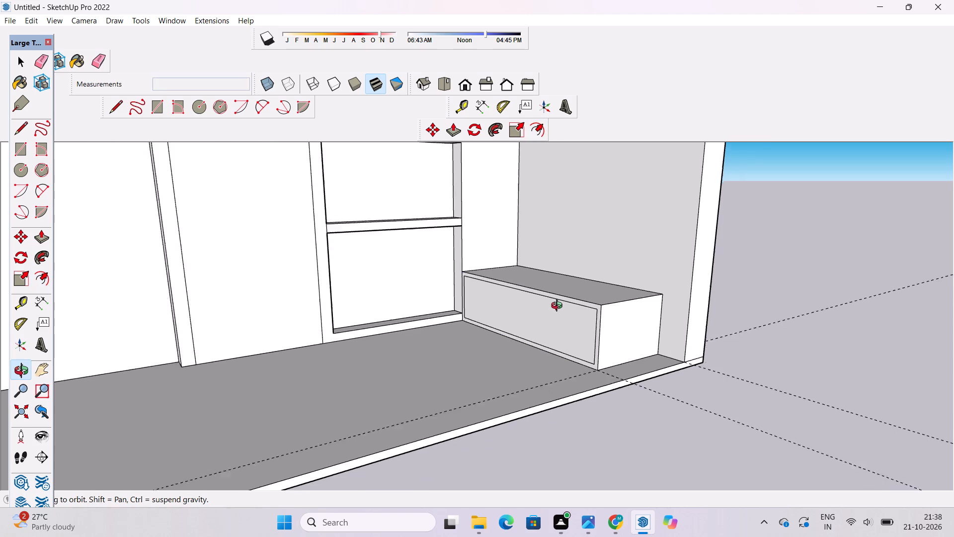
scroll(559, 307, down, 1)
shift+drag(549, 319, 556, 288)
scroll(554, 290, up, 1)
shift+drag(553, 290, 540, 301)
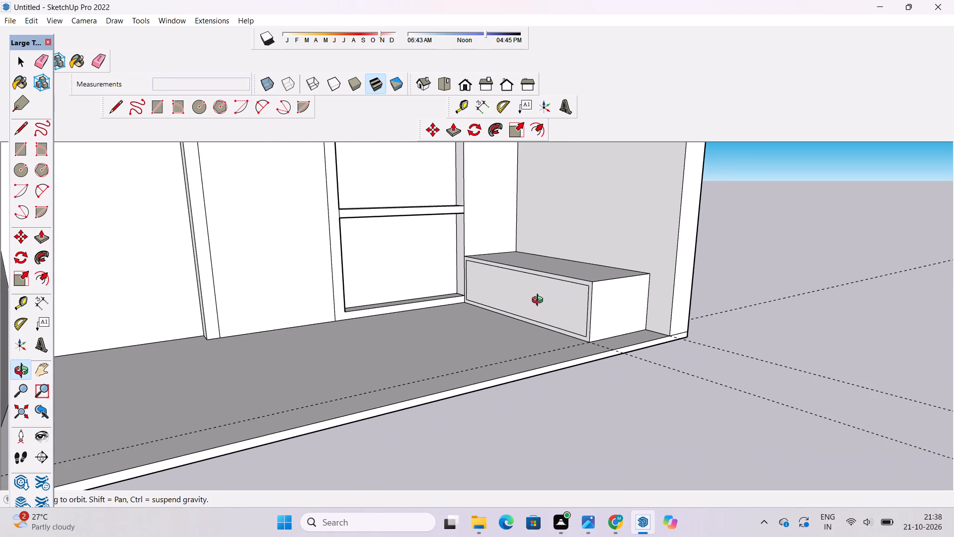
scroll(540, 291, up, 1)
scroll(545, 285, down, 2)
drag(553, 280, 542, 291)
scroll(542, 291, down, 4)
drag(580, 300, 559, 320)
shift+drag(551, 330, 559, 310)
drag(559, 310, 545, 327)
key(e)
scroll(510, 334, up, 4)
drag(520, 315, 519, 317)
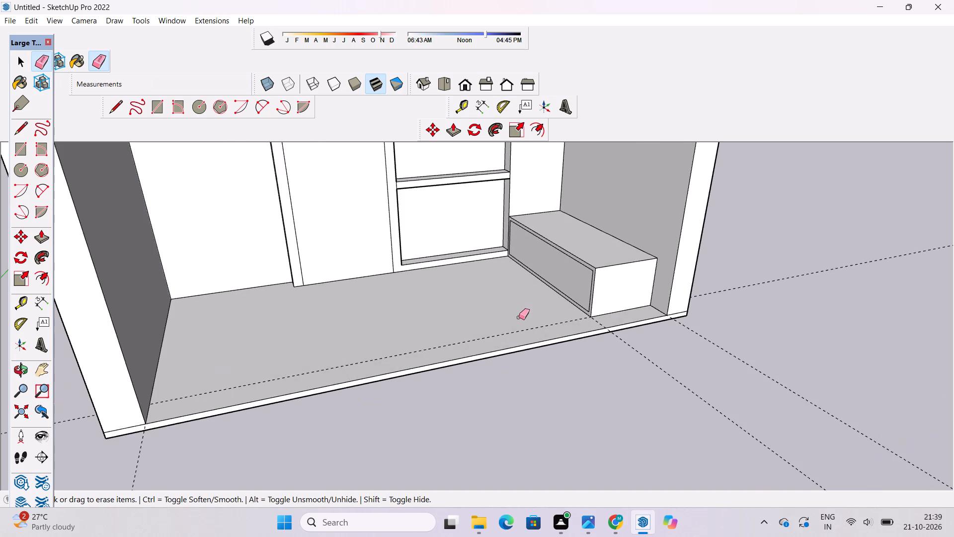
drag(519, 317, 516, 335)
scroll(527, 316, down, 5)
drag(674, 317, 607, 370)
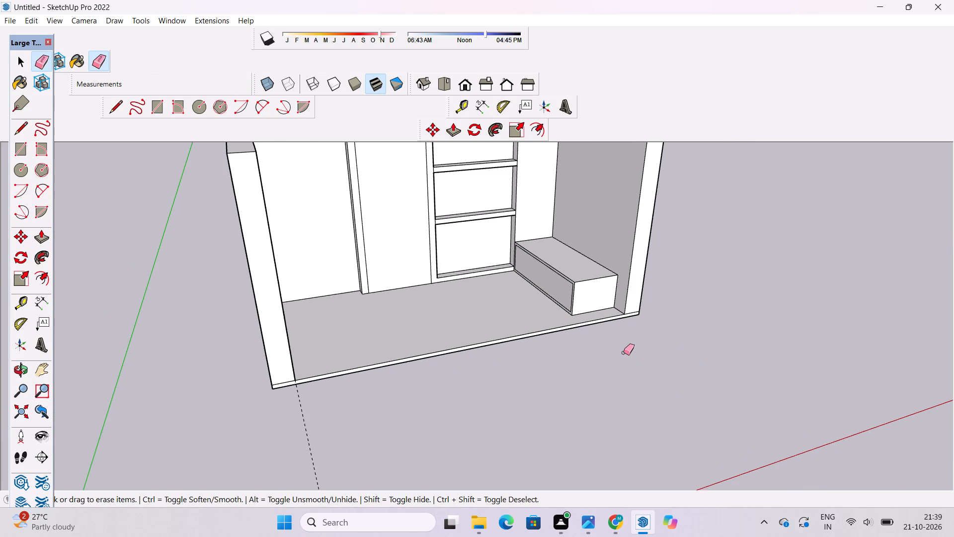
Push/Pull the front edge face of the floor slab outward by 5'.
key(o)
drag(650, 331, 633, 338)
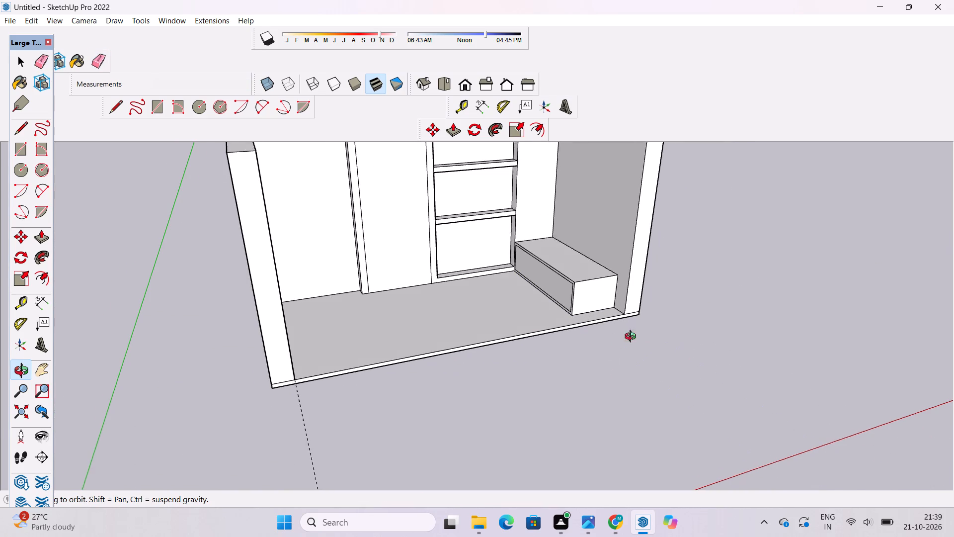
drag(633, 338, 576, 358)
drag(562, 348, 590, 336)
scroll(513, 277, down, 5)
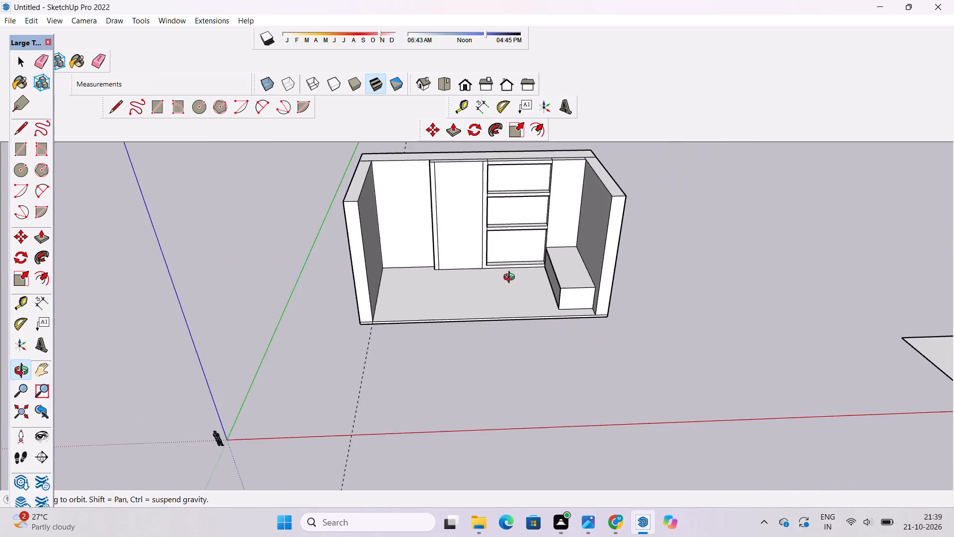
drag(470, 302, 633, 290)
scroll(521, 316, up, 9)
shift+drag(491, 330, 503, 311)
scroll(506, 307, down, 5)
drag(500, 308, 507, 304)
key(p)
scroll(471, 326, up, 8)
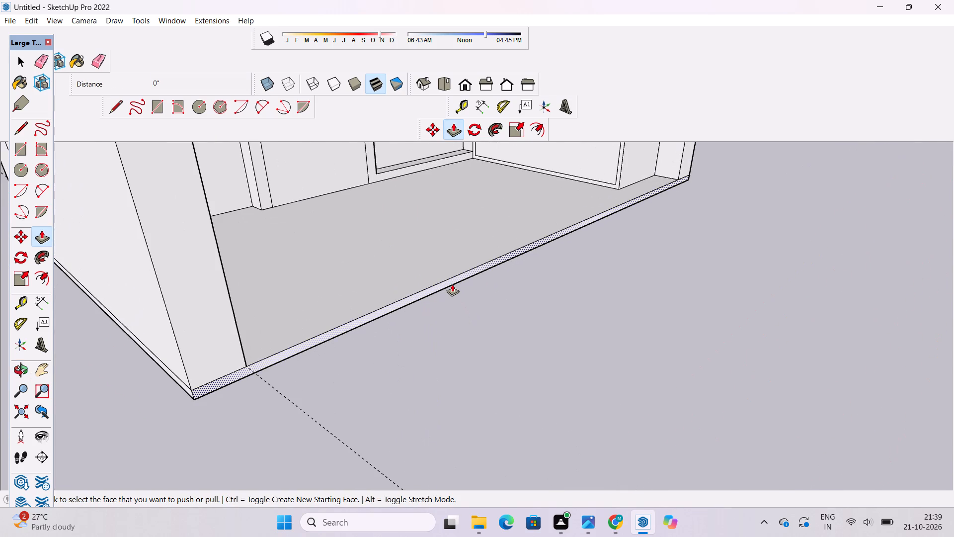
click(452, 284)
scroll(452, 284, down, 6)
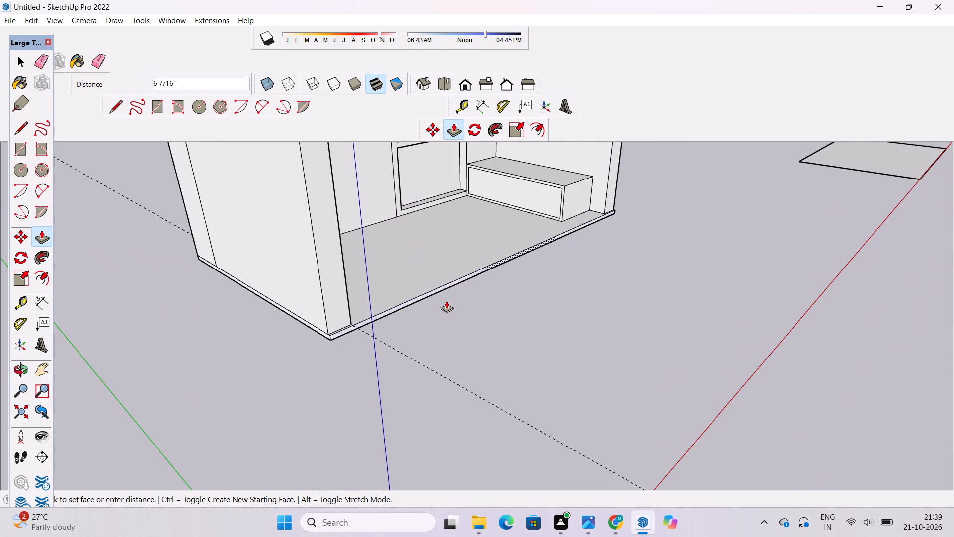
text(5')
key(Return)
Push/Pull the front end faces of both side walls forward to align with the floor slab's front edge.
scroll(384, 352, down, 5)
scroll(349, 290, up, 4)
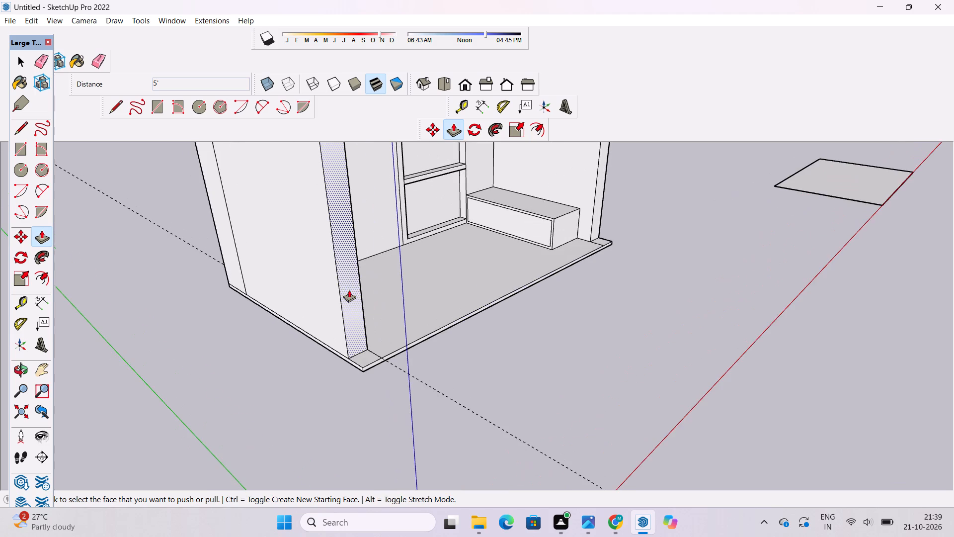
click(347, 305)
click(362, 376)
scroll(337, 381, down, 5)
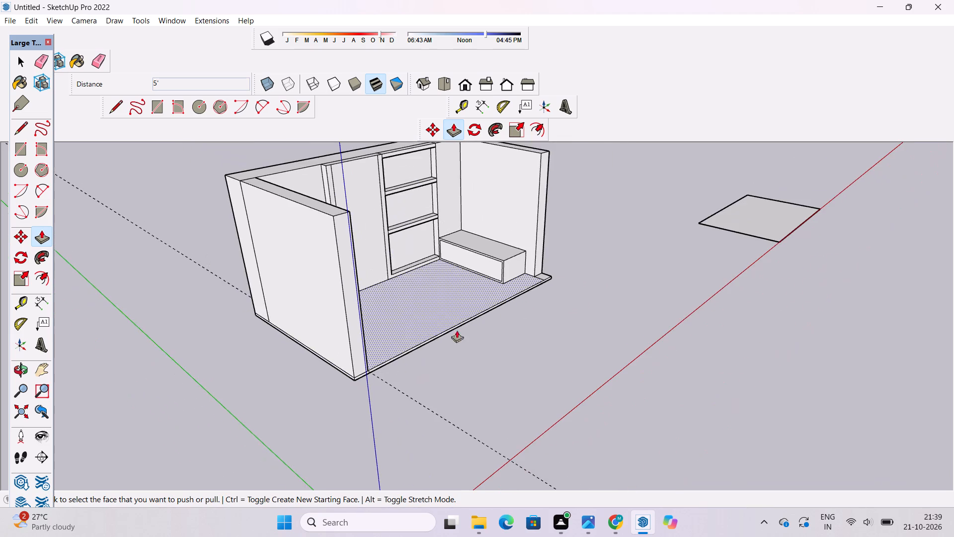
scroll(552, 268, up, 13)
click(538, 268)
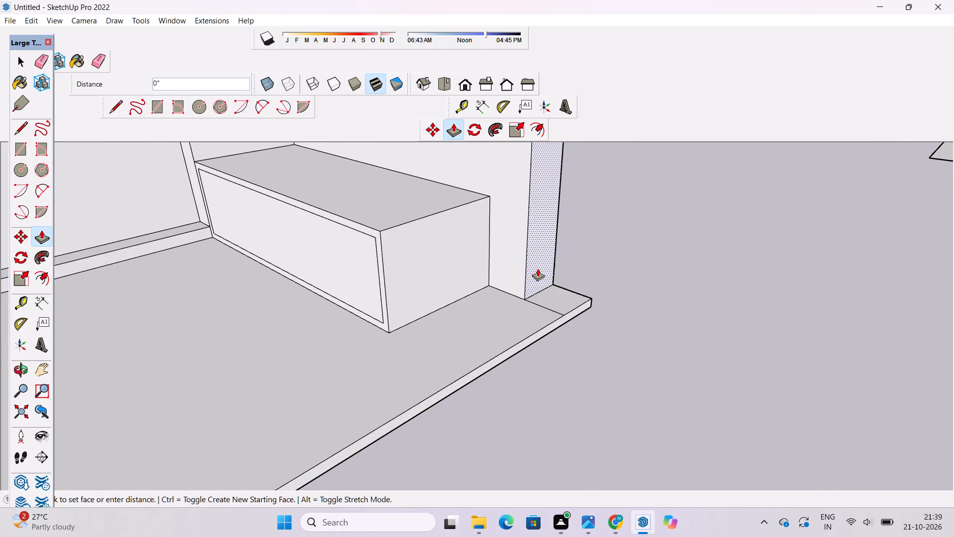
click(560, 323)
key(o)
scroll(564, 317, down, 1)
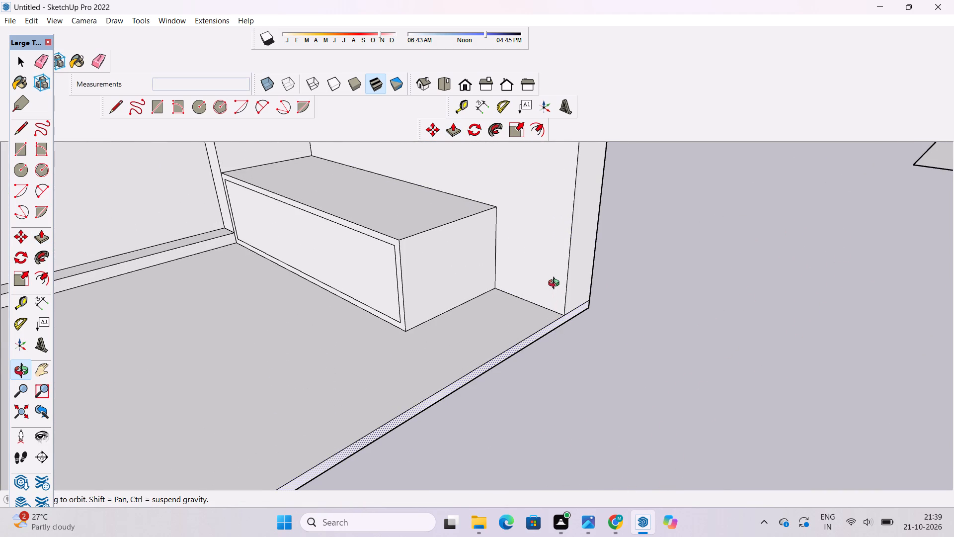
scroll(556, 284, down, 5)
shift+drag(563, 314, 608, 324)
drag(608, 330, 583, 323)
scroll(582, 317, down, 4)
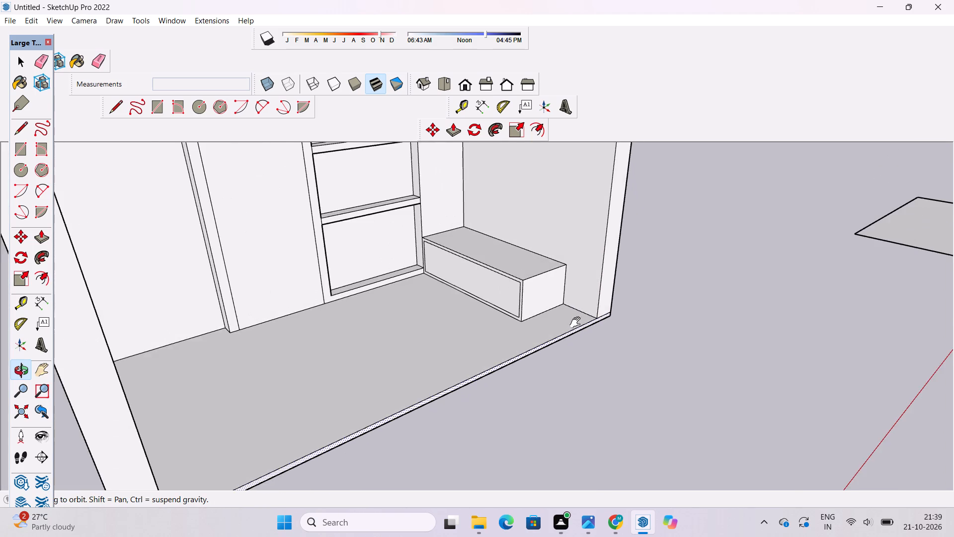
shift+drag(575, 326, 588, 316)
key(space)
click(615, 365)
Push/Pull the underside of the floor slab down 1' to thicken it.
key(o)
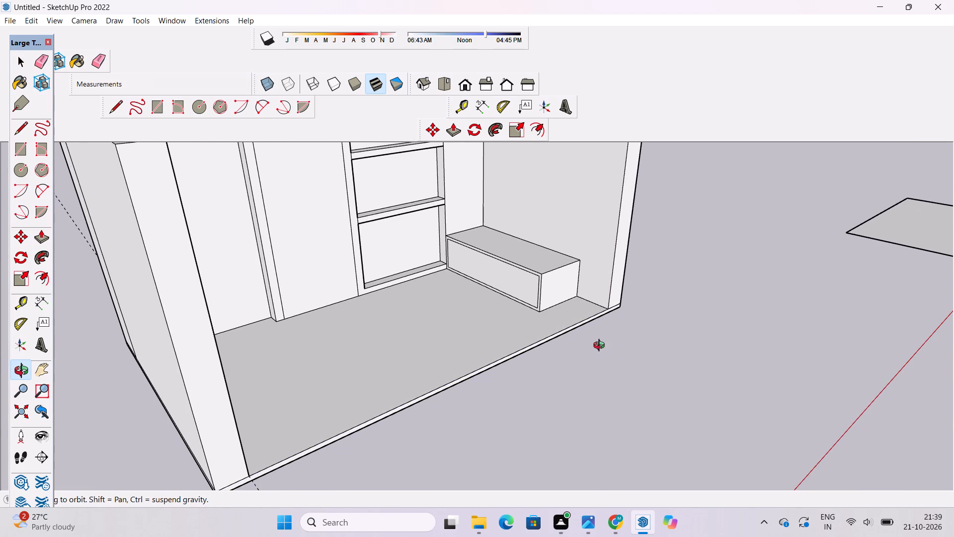
scroll(599, 344, up, 2)
shift+drag(580, 348, 597, 372)
scroll(598, 371, down, 5)
drag(596, 376, 494, 303)
shift+drag(485, 319, 534, 333)
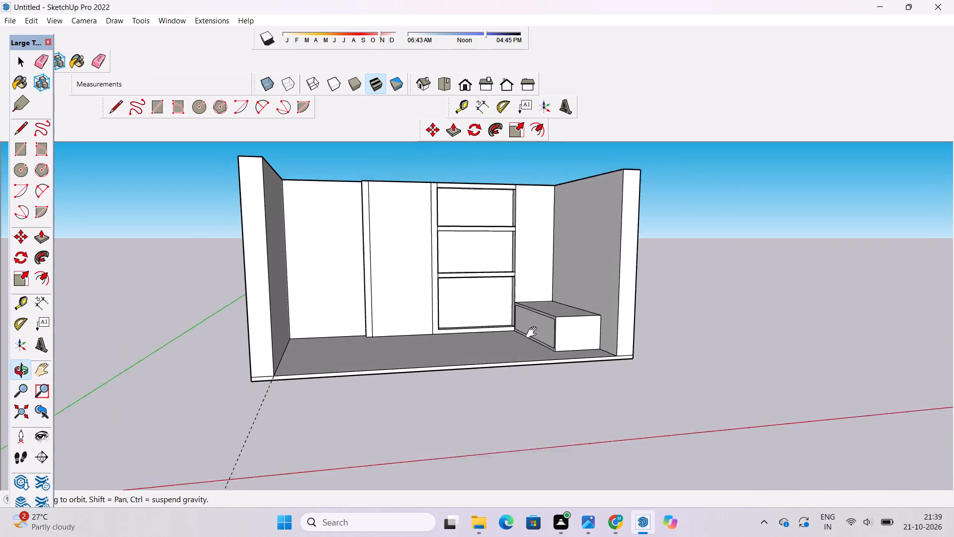
shift+drag(534, 333, 552, 337)
drag(522, 383, 495, 295)
scroll(513, 357, up, 3)
shift+drag(513, 357, 501, 338)
scroll(501, 335, down, 4)
click(500, 335)
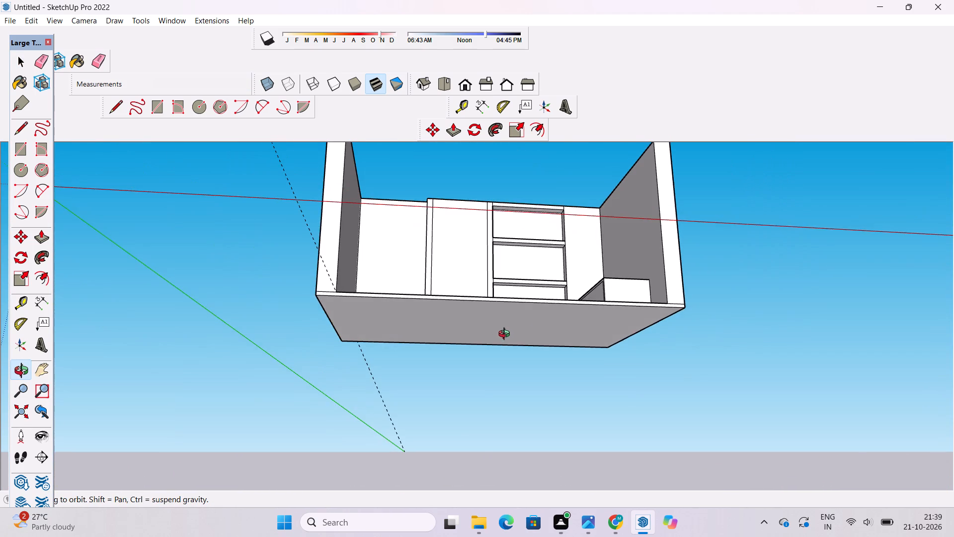
scroll(525, 322, up, 2)
key(p)
scroll(534, 304, up, 4)
click(534, 304)
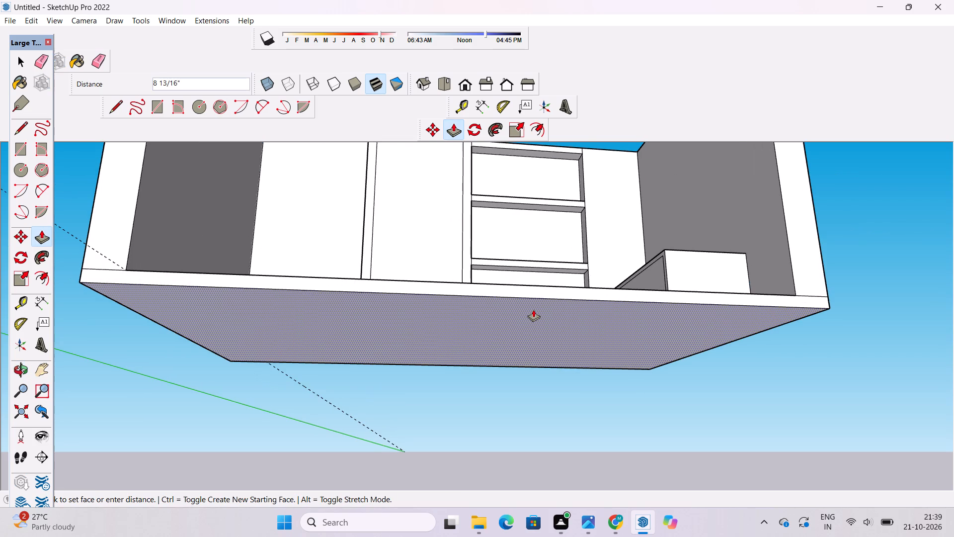
text(1')
key(Return)
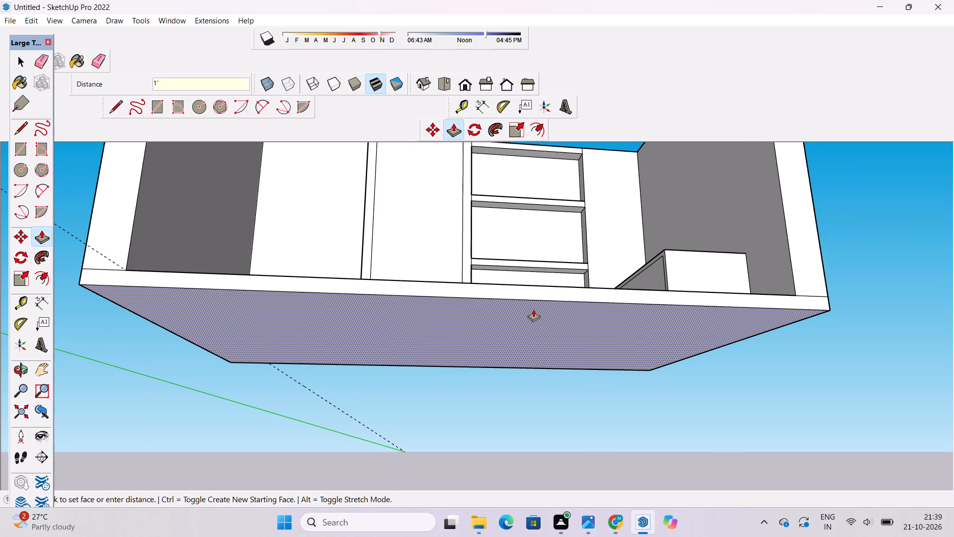
Examine the floor slab, side walls and interior from the front and from above.
key(o)
scroll(542, 316, down, 5)
drag(536, 275, 544, 347)
drag(541, 351, 536, 340)
drag(536, 339, 545, 359)
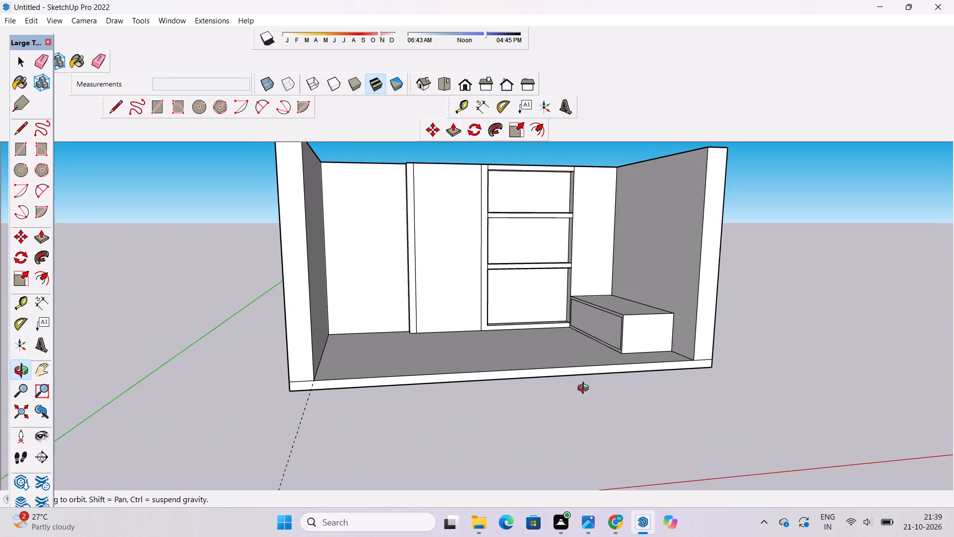
key(space)
click(586, 421)
key(o)
scroll(411, 358, down, 2)
drag(411, 358, 407, 371)
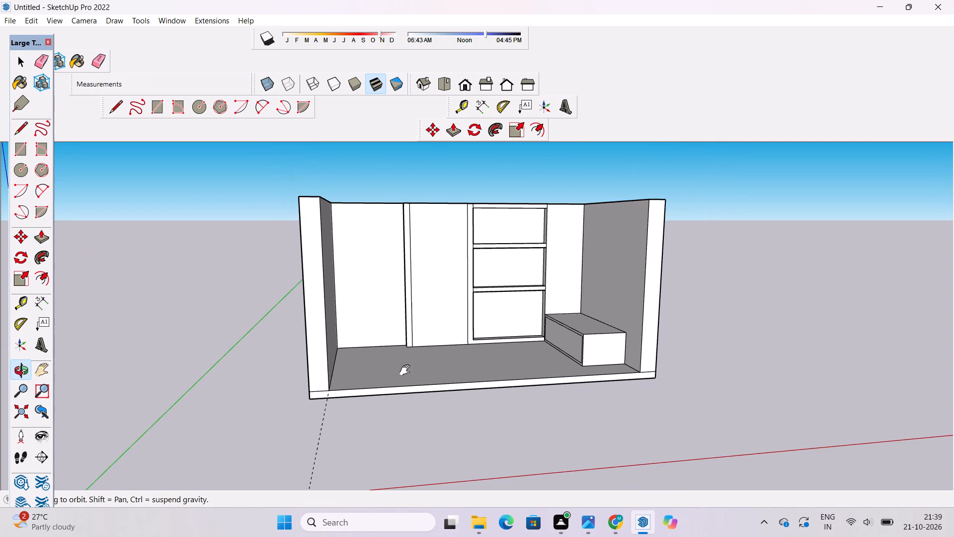
scroll(316, 399, up, 2)
shift+drag(333, 395, 320, 392)
drag(320, 392, 327, 399)
scroll(372, 371, up, 3)
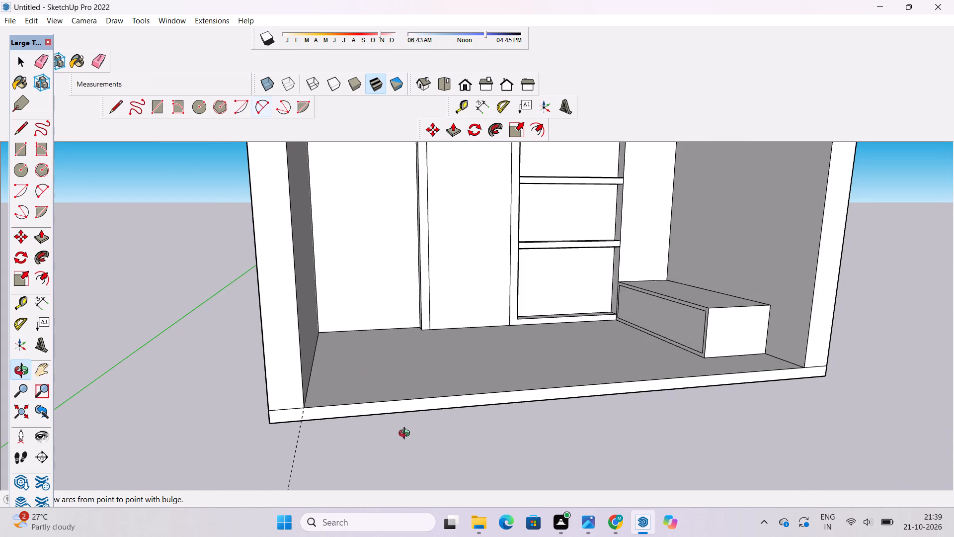
scroll(401, 416, down, 3)
shift+drag(428, 380, 310, 319)
scroll(308, 318, down, 4)
shift+drag(355, 284, 380, 319)
drag(381, 325, 390, 355)
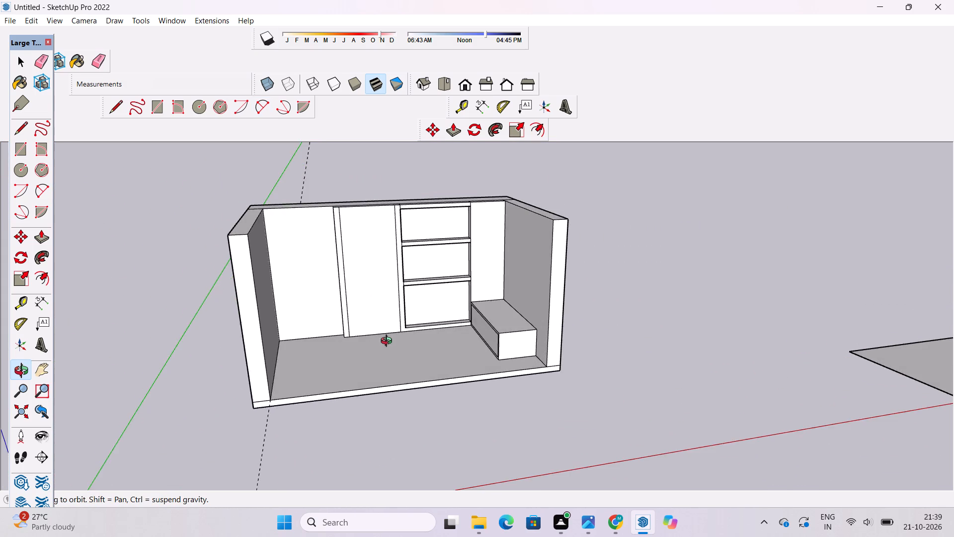
scroll(378, 312, down, 3)
drag(378, 311, 474, 405)
scroll(289, 328, up, 8)
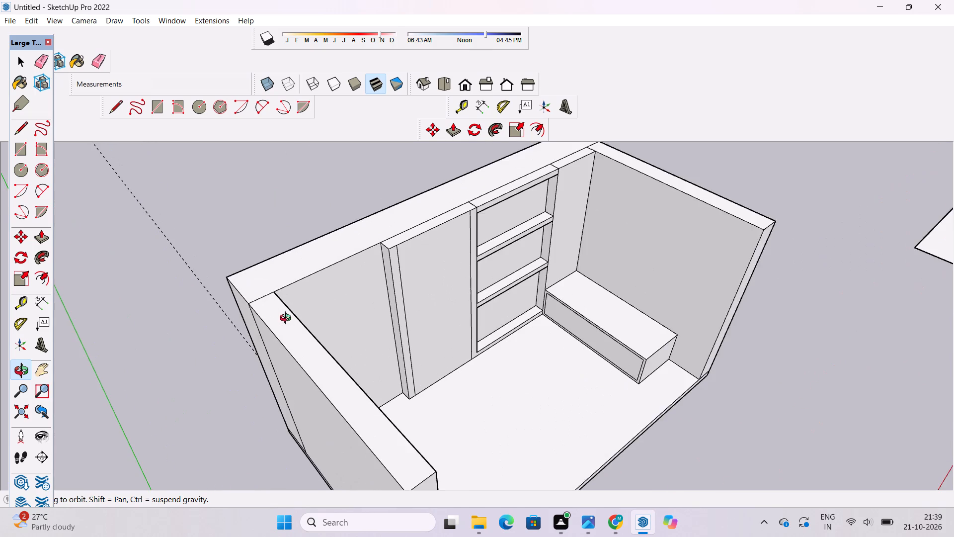
Erase the top and outer vertical seam lines where the side wall opposite the block meets the back wall.
shift+drag(284, 319, 294, 342)
drag(244, 369, 312, 328)
shift+drag(312, 328, 291, 339)
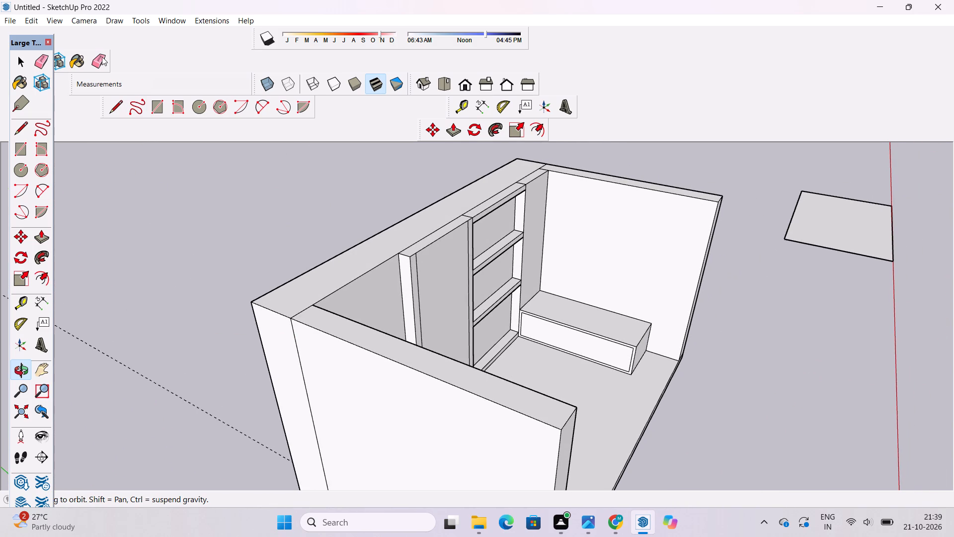
click(98, 57)
scroll(307, 313, up, 5)
click(301, 303)
scroll(276, 280, down, 2)
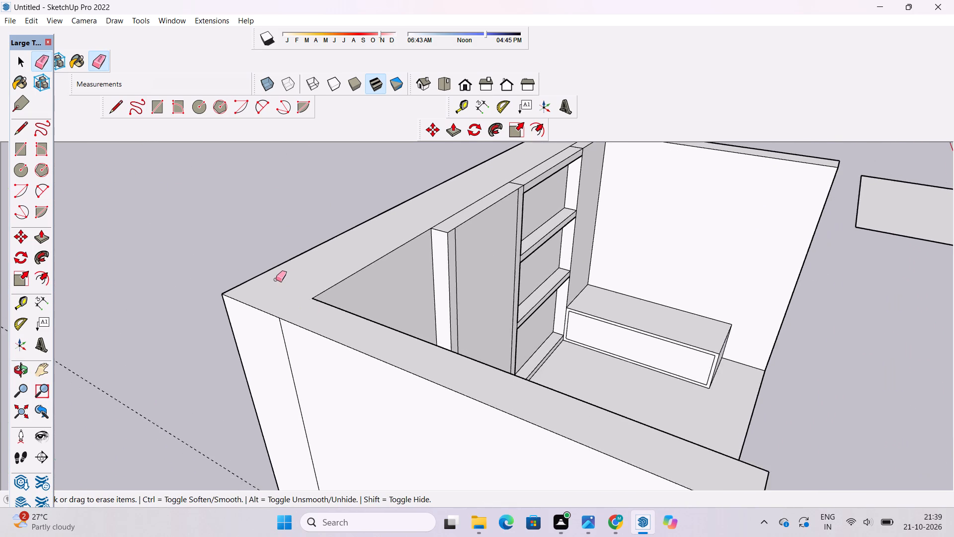
scroll(276, 279, down, 8)
scroll(297, 365, up, 4)
drag(298, 365, 279, 347)
Erase the top and outer vertical seam lines where the side wall beside the block meets the back wall.
scroll(289, 400, down, 7)
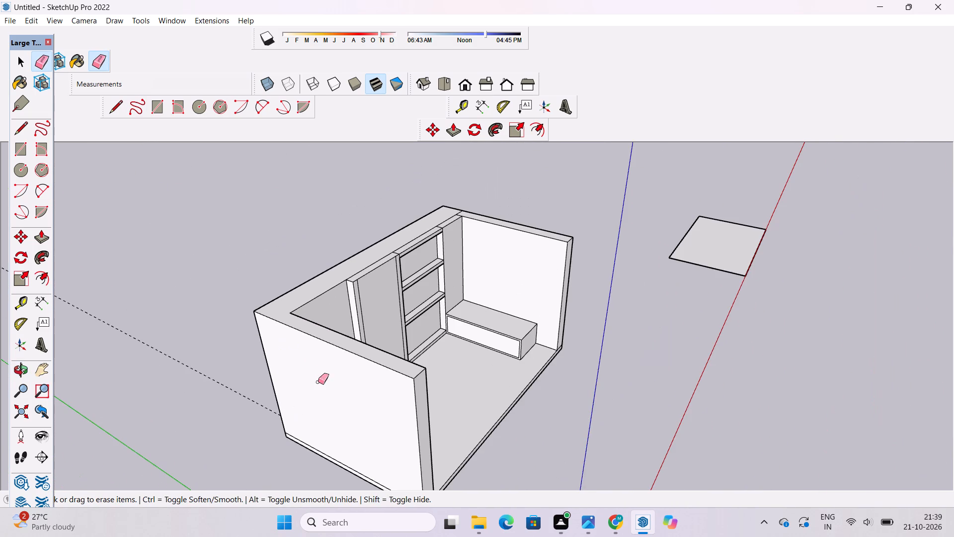
scroll(435, 235, up, 15)
drag(455, 280, 471, 306)
click(27, 368)
scroll(288, 304, down, 6)
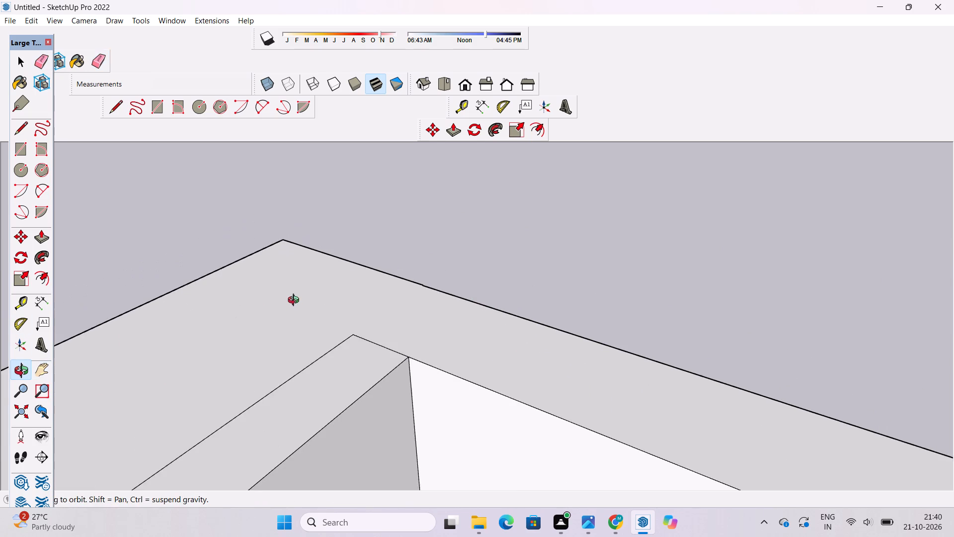
scroll(296, 301, down, 5)
drag(506, 312, 397, 317)
scroll(394, 303, down, 6)
drag(608, 353, 334, 303)
scroll(379, 295, down, 6)
click(99, 60)
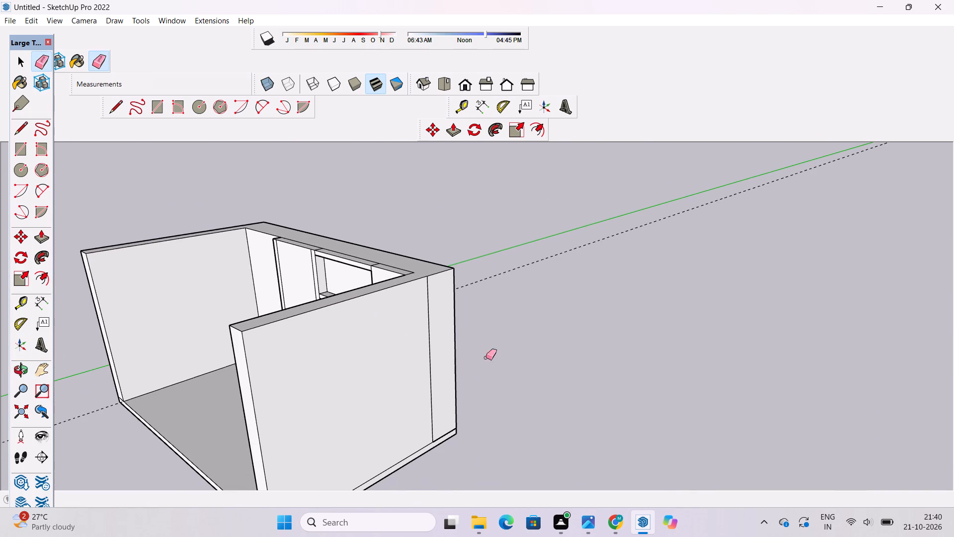
drag(433, 335, 431, 342)
drag(431, 334, 426, 349)
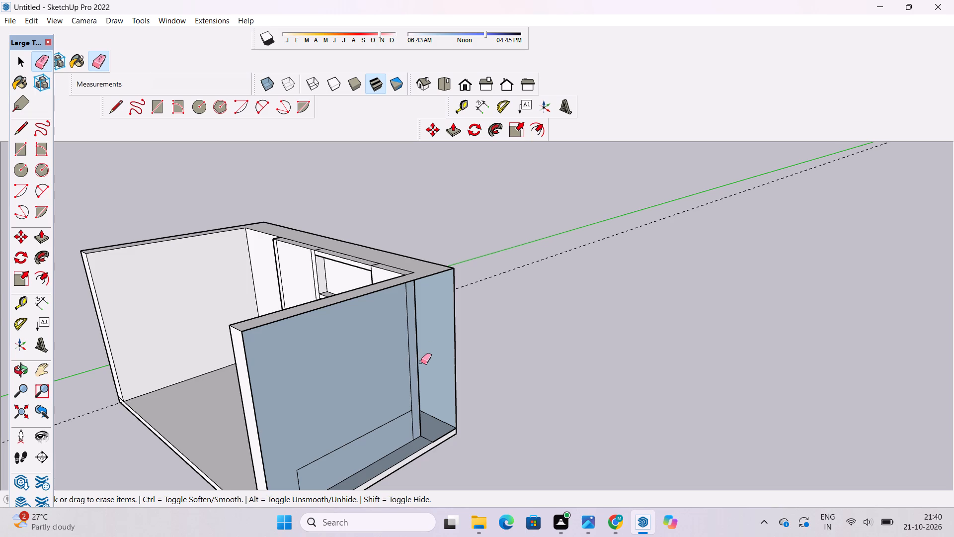
Undo the last seam erasure on the side wall beside the block.
key(ctrl+z)
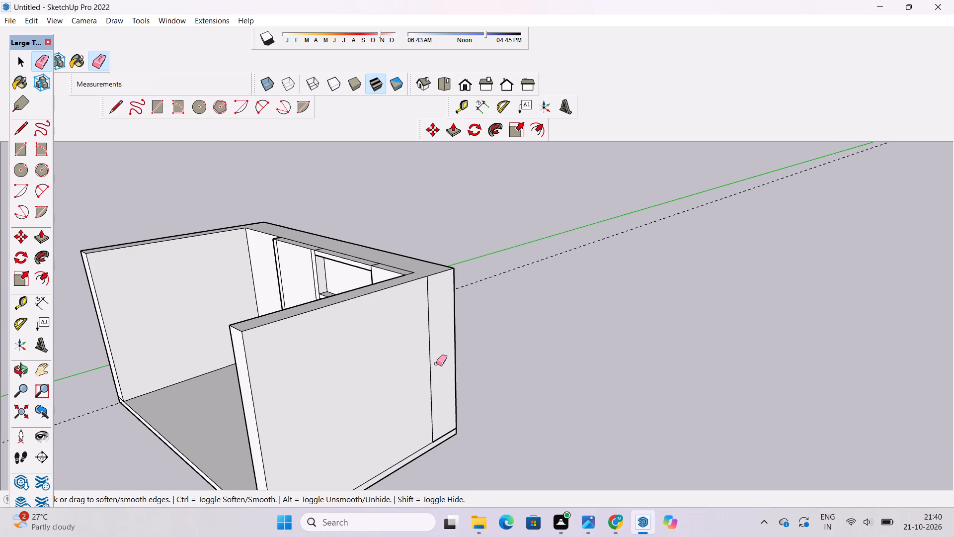
key(space)
Push/Pull the back wall's narrow end face 7/16" to bring it flush with the slab edge beside the side wall.
scroll(461, 428, up, 11)
scroll(429, 468, up, 4)
key(o)
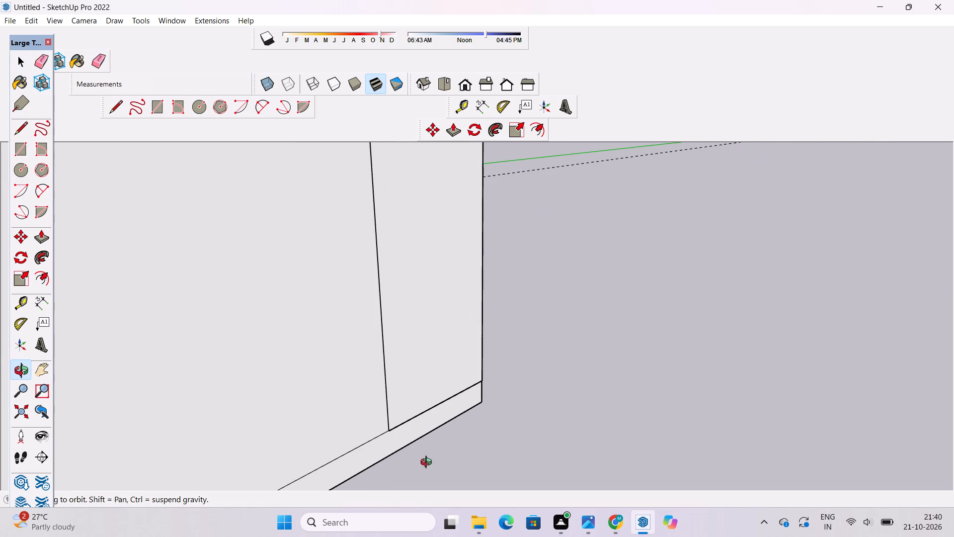
scroll(387, 442, up, 19)
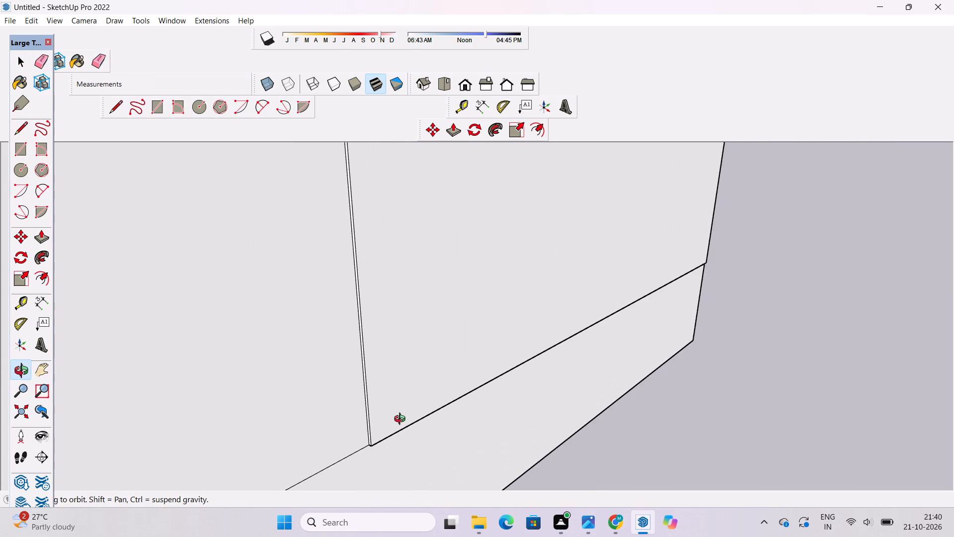
scroll(402, 420, down, 4)
shift+drag(402, 420, 404, 437)
shift+scroll(432, 407, down, 5)
drag(414, 417, 461, 366)
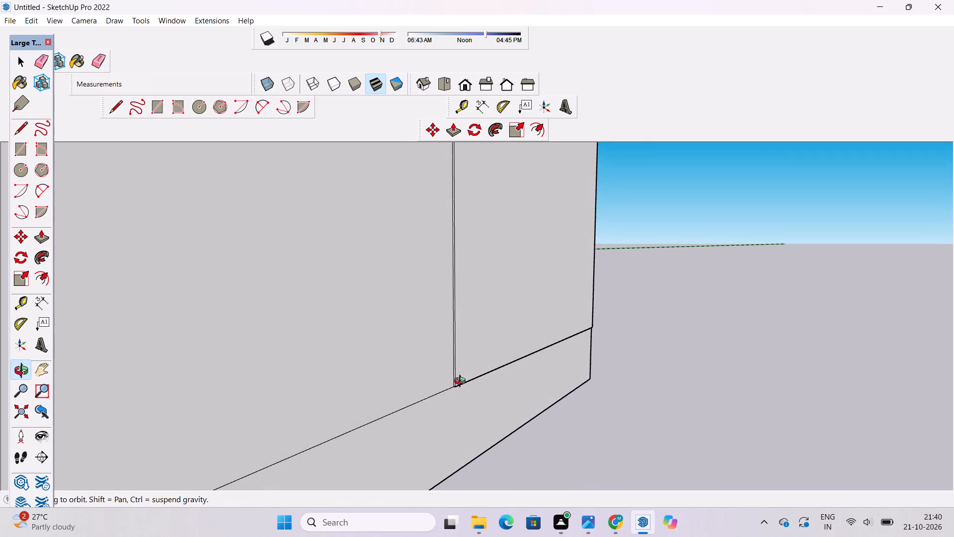
scroll(462, 382, up, 9)
shift+click(462, 391)
key(p)
click(462, 366)
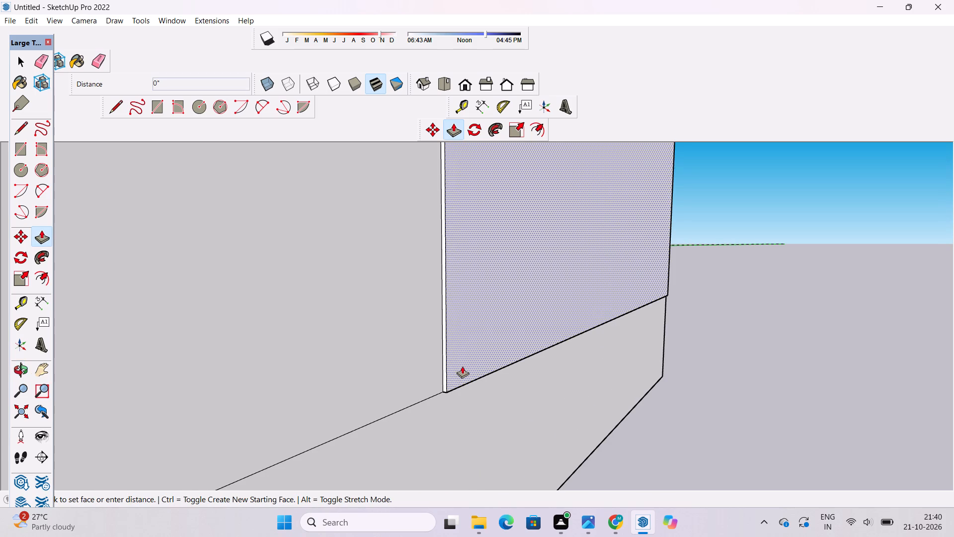
click(429, 398)
Erase the outer vertical seam line between the back wall's end and the side wall beside the block.
key(o)
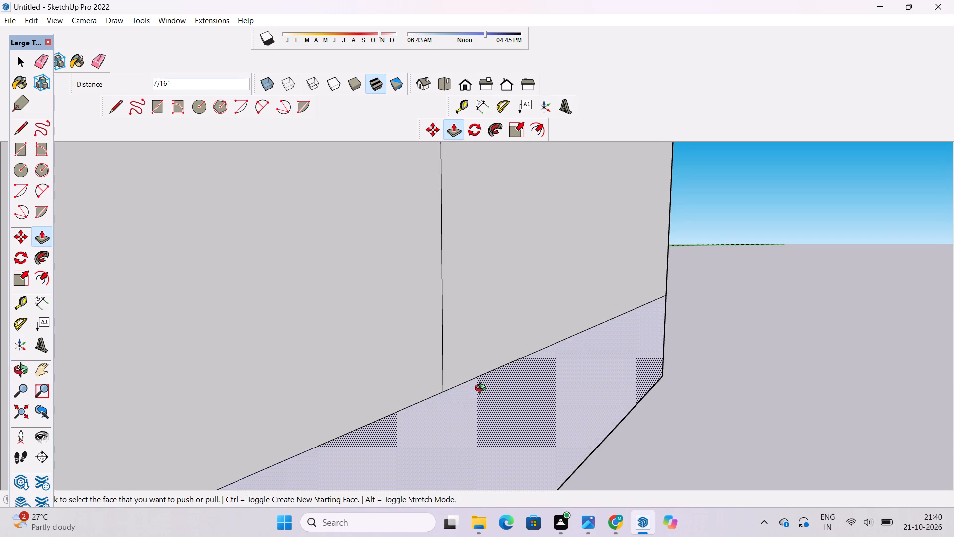
key(e)
drag(445, 318, 434, 344)
Examine the side walls, back wall and slab edges from the outside, rear and front for remaining seams.
key(o)
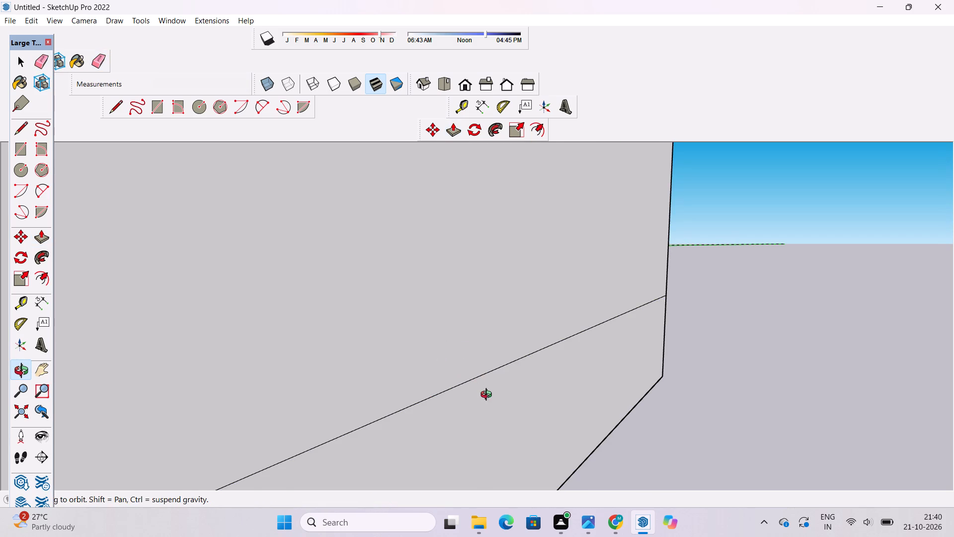
scroll(488, 396, down, 18)
scroll(494, 385, up, 1)
scroll(500, 383, down, 20)
scroll(500, 383, down, 4)
drag(424, 405, 540, 402)
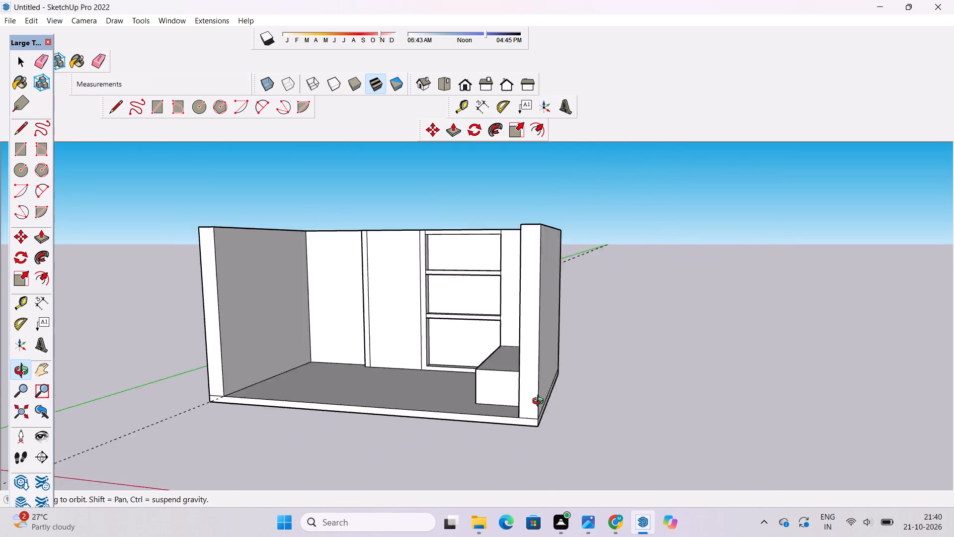
drag(540, 402, 591, 409)
drag(176, 413, 213, 397)
drag(379, 363, 277, 400)
drag(583, 321, 434, 352)
drag(650, 310, 231, 322)
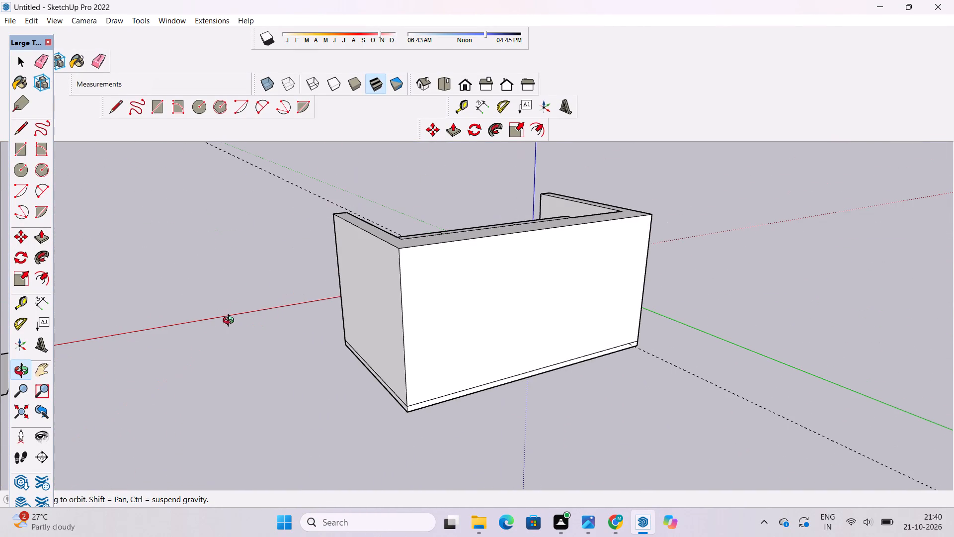
scroll(518, 336, up, 2)
drag(409, 346, 574, 353)
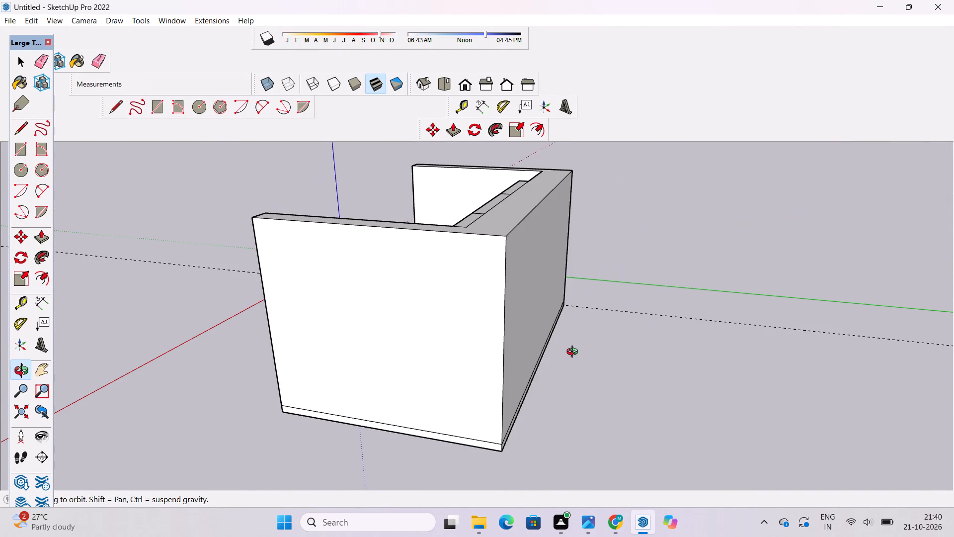
scroll(492, 327, down, 3)
shift+drag(423, 343, 420, 330)
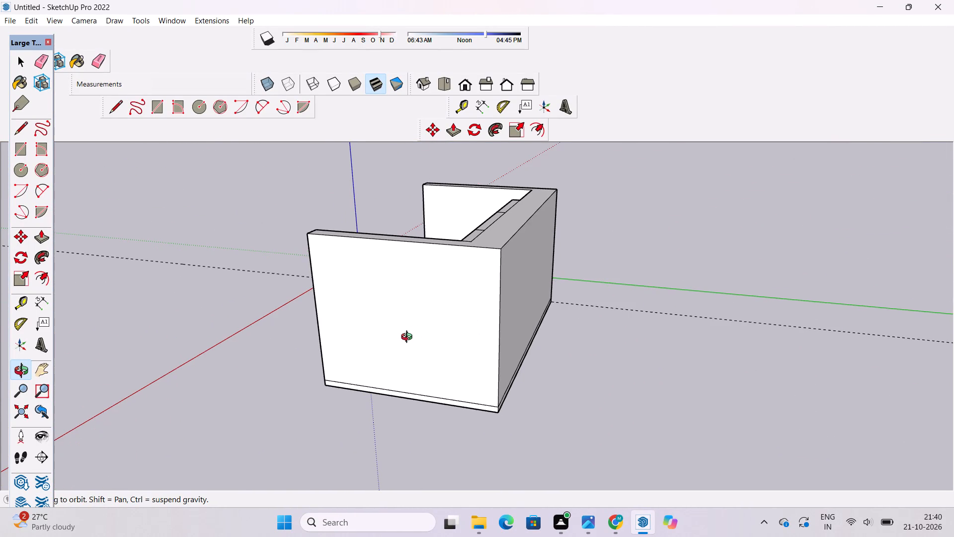
drag(398, 338, 530, 343)
scroll(528, 333, down, 5)
shift+drag(396, 326, 663, 328)
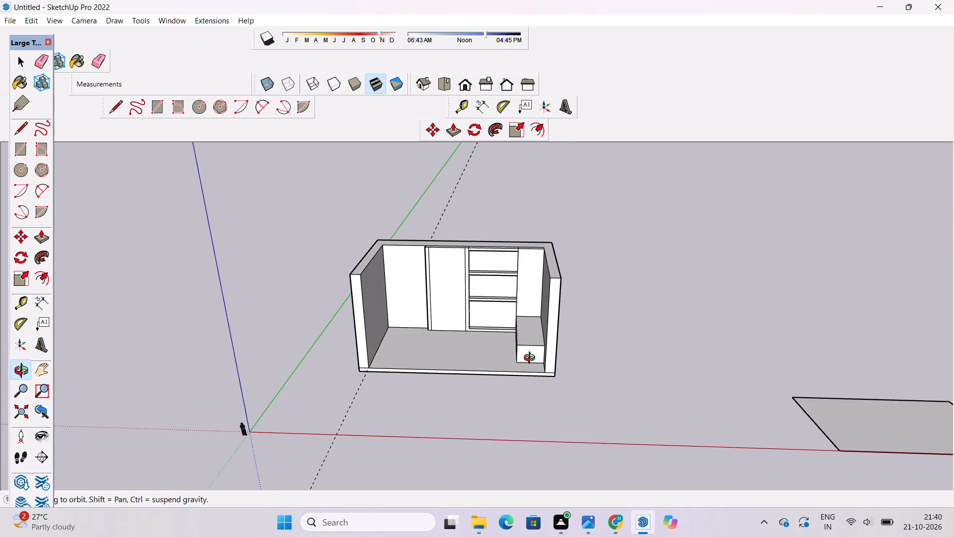
scroll(490, 353, up, 2)
shift+drag(484, 350, 485, 363)
drag(485, 363, 508, 357)
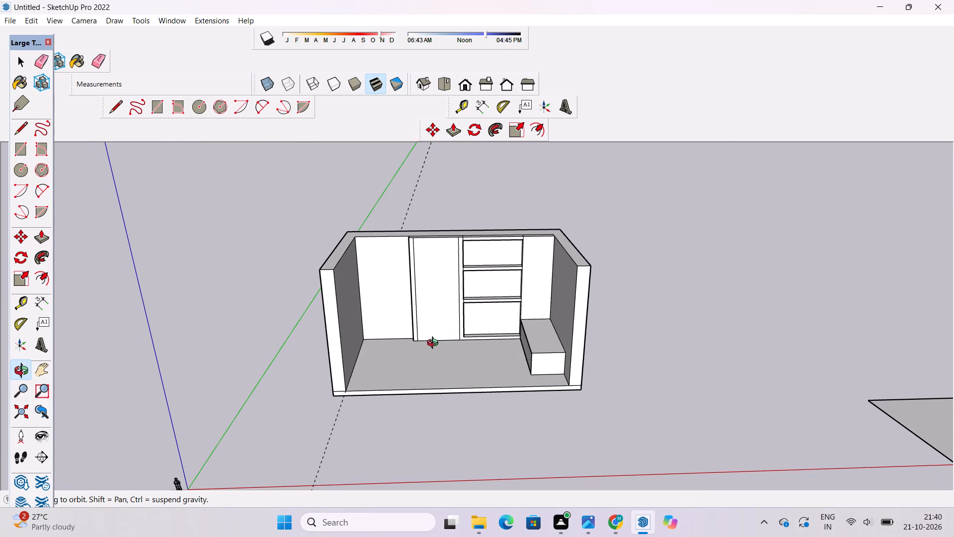
shift+drag(435, 344, 429, 357)
drag(429, 357, 451, 353)
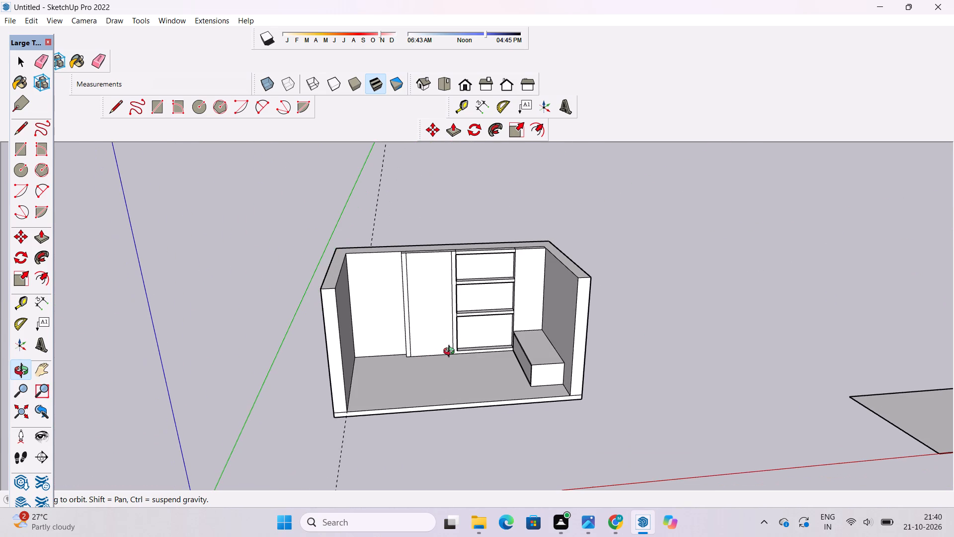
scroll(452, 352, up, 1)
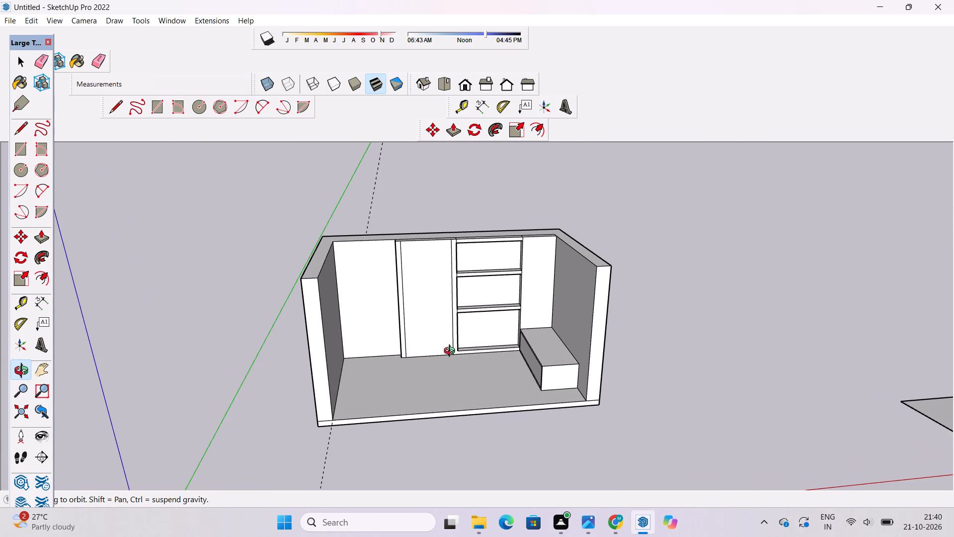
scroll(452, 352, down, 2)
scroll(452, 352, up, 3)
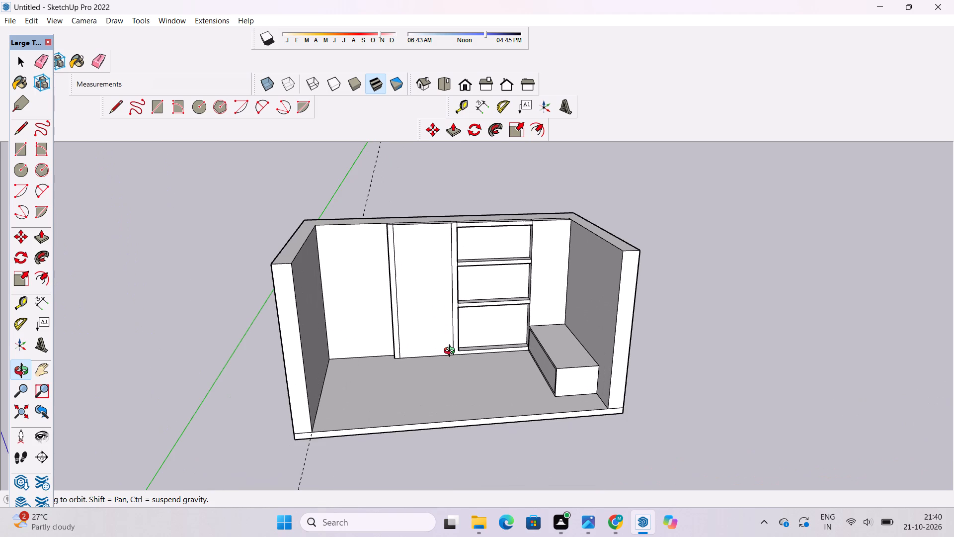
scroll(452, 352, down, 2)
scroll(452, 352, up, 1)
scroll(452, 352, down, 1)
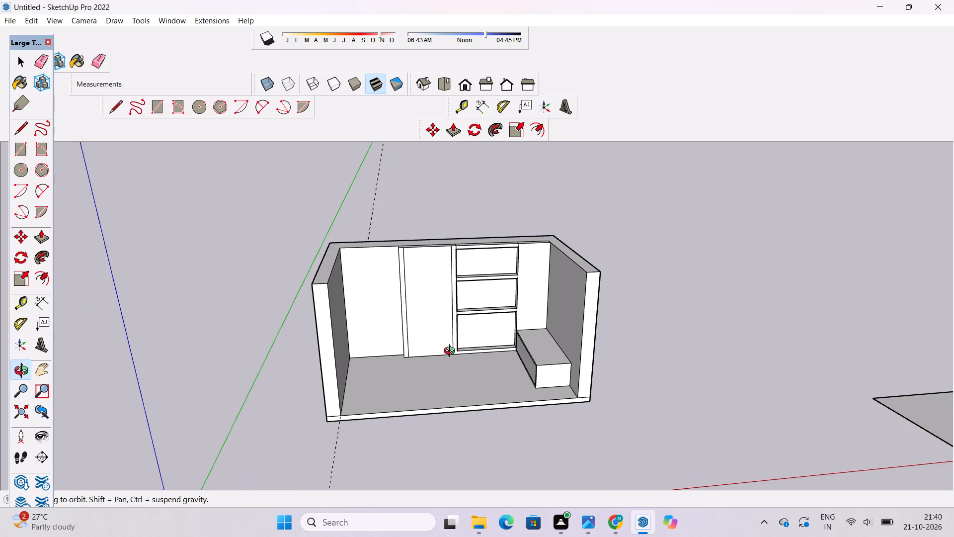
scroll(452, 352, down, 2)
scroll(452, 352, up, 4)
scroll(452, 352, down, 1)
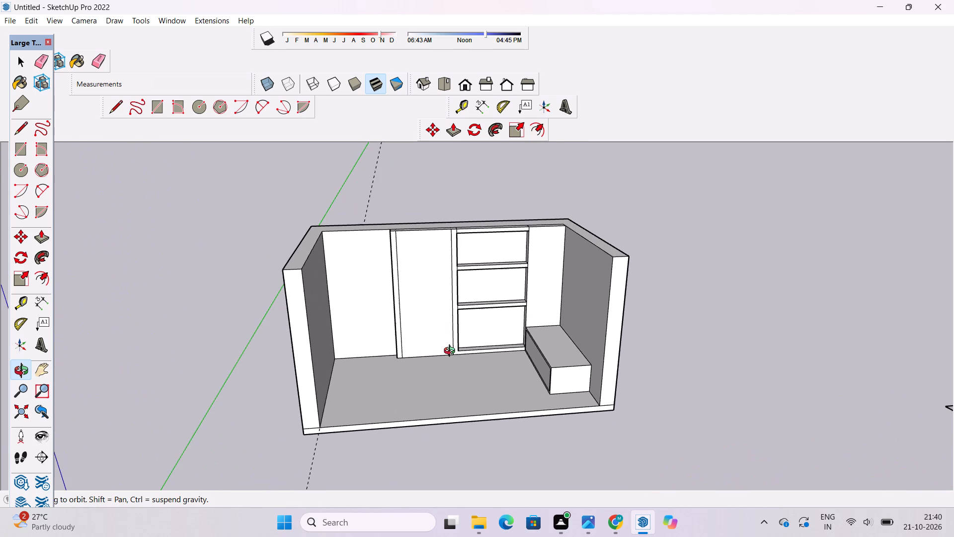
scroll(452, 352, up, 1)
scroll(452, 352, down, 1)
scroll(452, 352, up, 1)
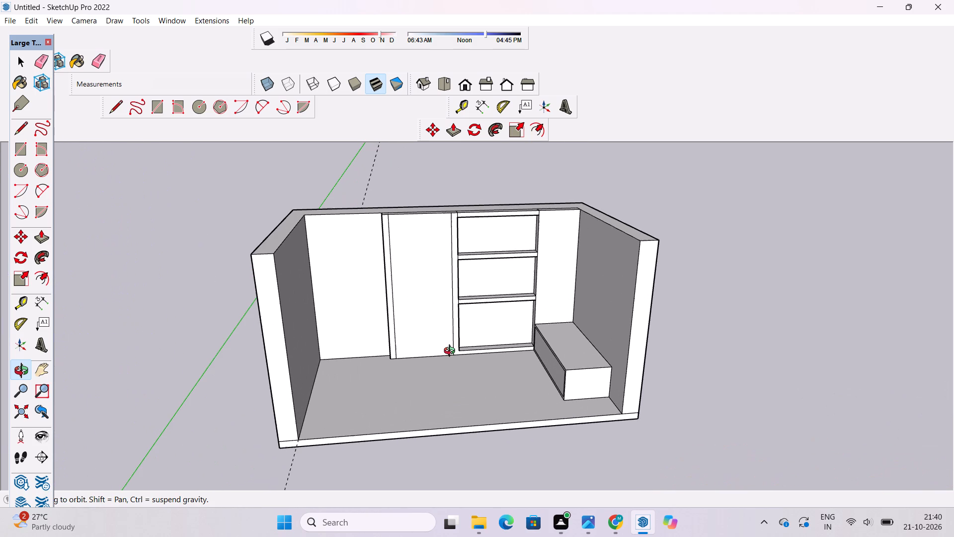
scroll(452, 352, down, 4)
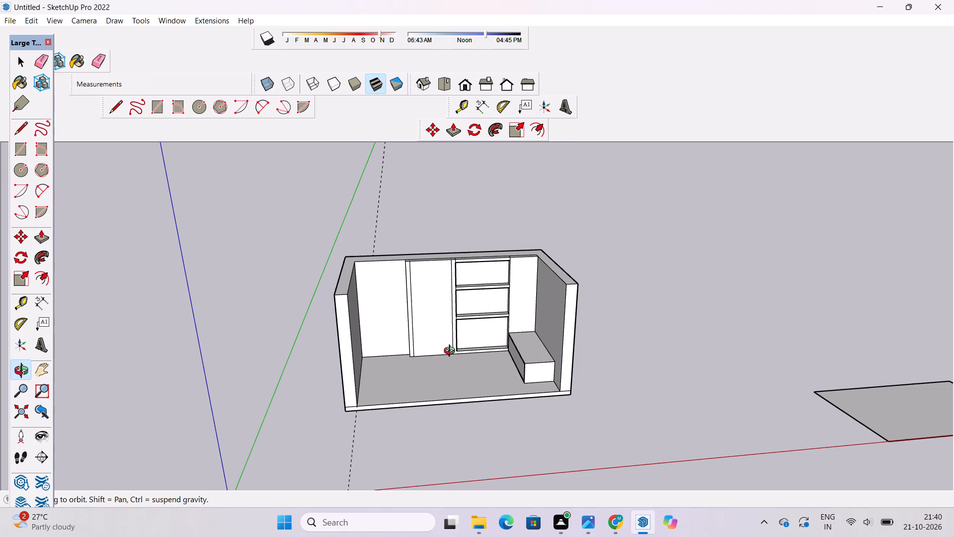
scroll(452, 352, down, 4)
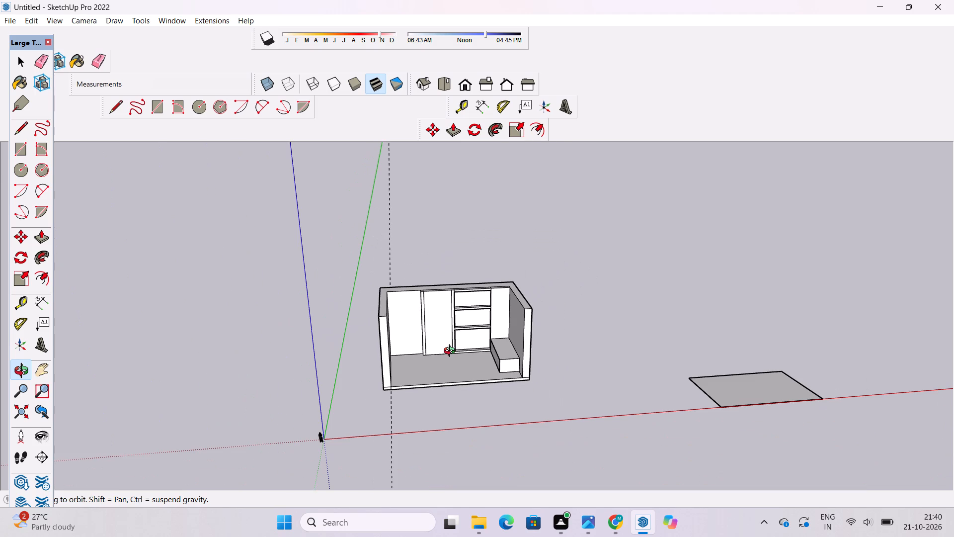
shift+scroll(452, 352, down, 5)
Examine the interior floor, raised block and banded back wall from the front and from above.
shift+drag(454, 356, 454, 363)
scroll(463, 360, up, 5)
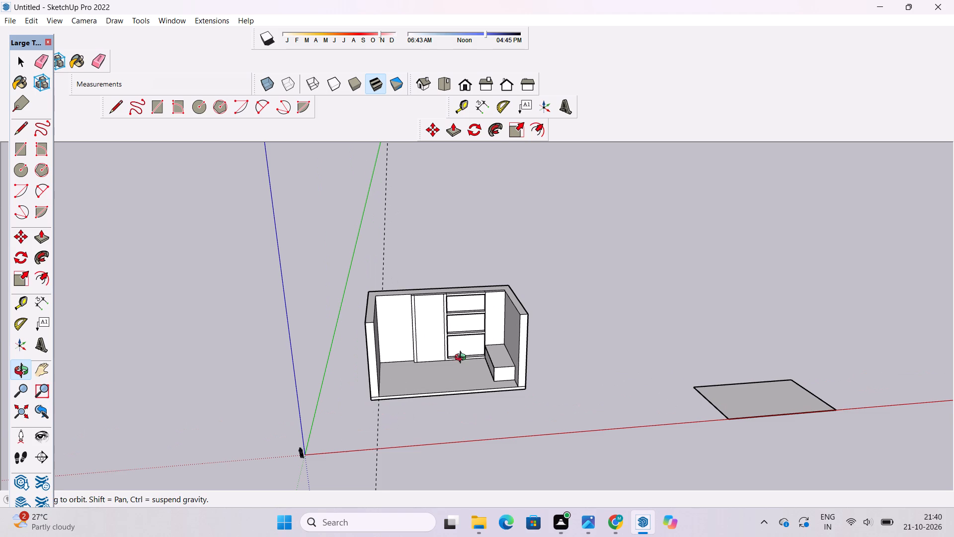
scroll(455, 355, up, 2)
shift+drag(456, 353, 449, 357)
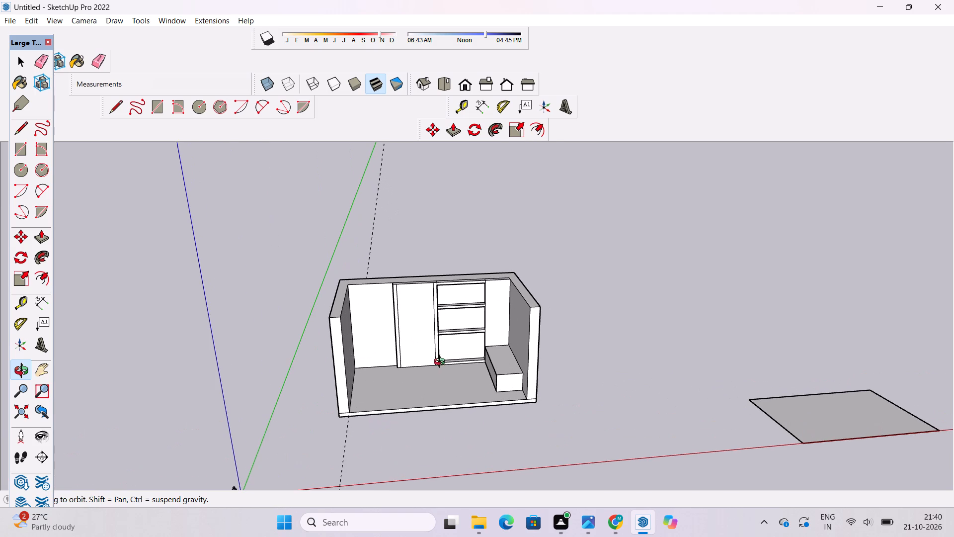
scroll(431, 369, up, 1)
shift+scroll(423, 373, up, 3)
shift+drag(423, 373, 423, 365)
drag(423, 365, 492, 385)
scroll(481, 373, down, 5)
shift+drag(460, 363, 412, 355)
drag(412, 355, 417, 391)
shift+drag(405, 389, 438, 399)
drag(438, 399, 412, 385)
shift+drag(409, 385, 412, 362)
drag(412, 392, 377, 374)
scroll(382, 365, up, 2)
shift+drag(382, 365, 386, 381)
drag(389, 391, 365, 336)
scroll(365, 330, up, 3)
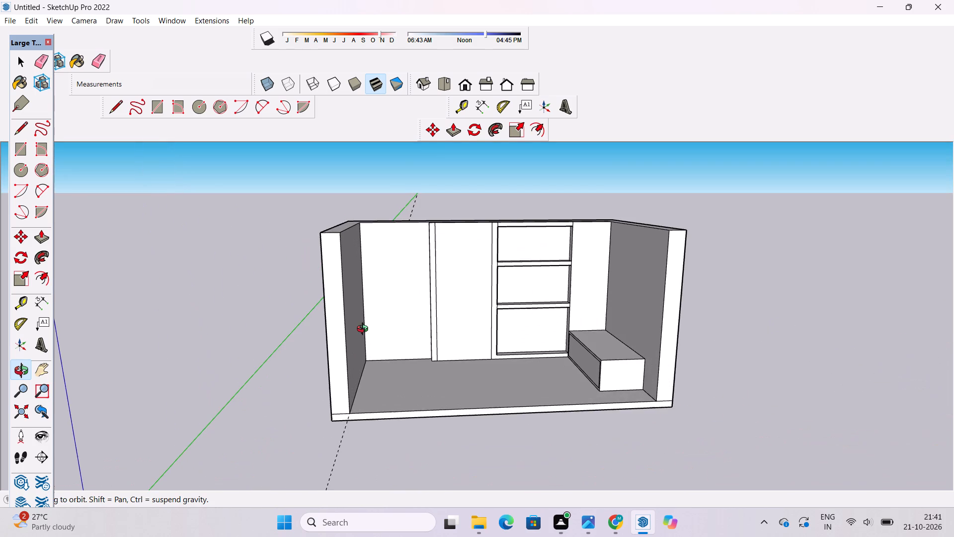
drag(365, 330, 344, 411)
scroll(359, 399, up, 2)
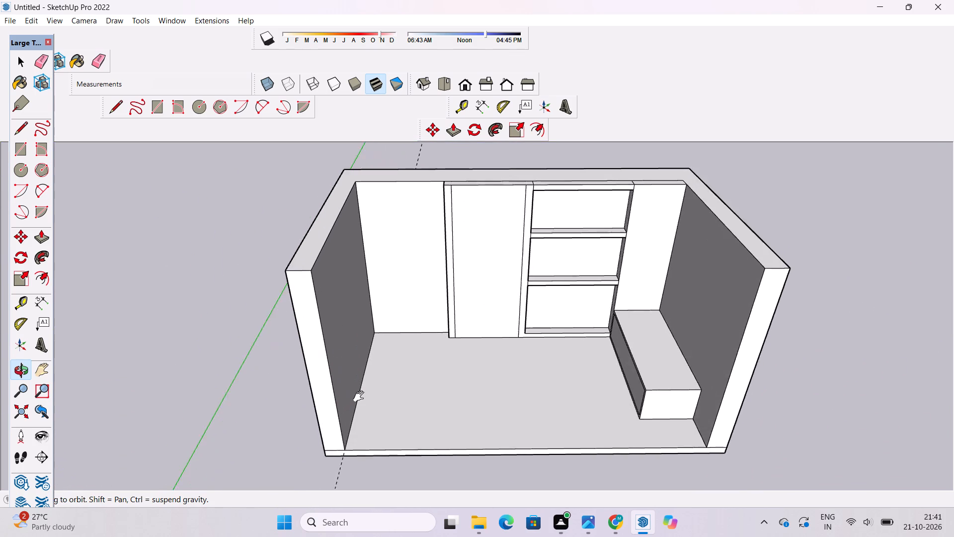
shift+drag(353, 376, 319, 307)
drag(333, 321, 320, 358)
scroll(324, 357, down, 3)
shift+click(382, 357)
drag(364, 366, 345, 366)
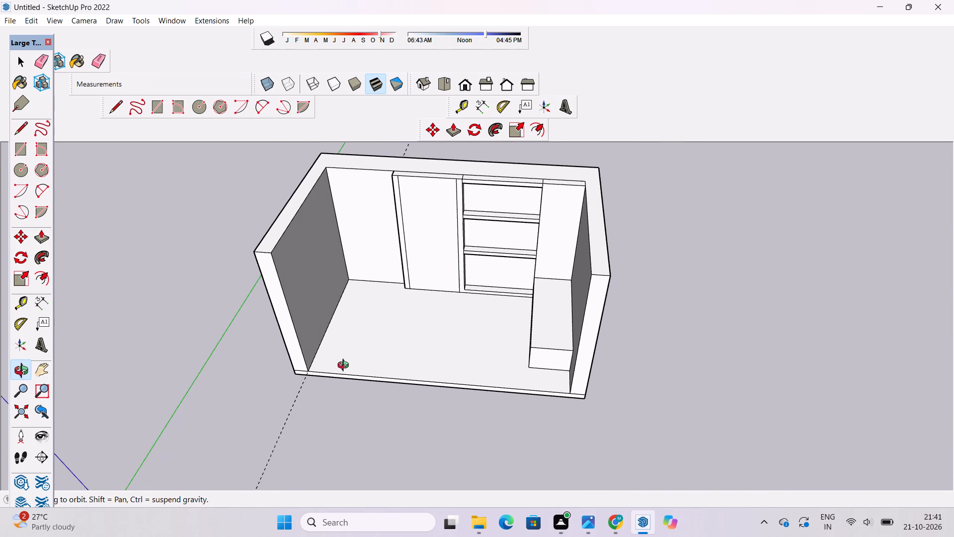
scroll(345, 366, up, 1)
shift+click(368, 356)
drag(378, 390, 382, 406)
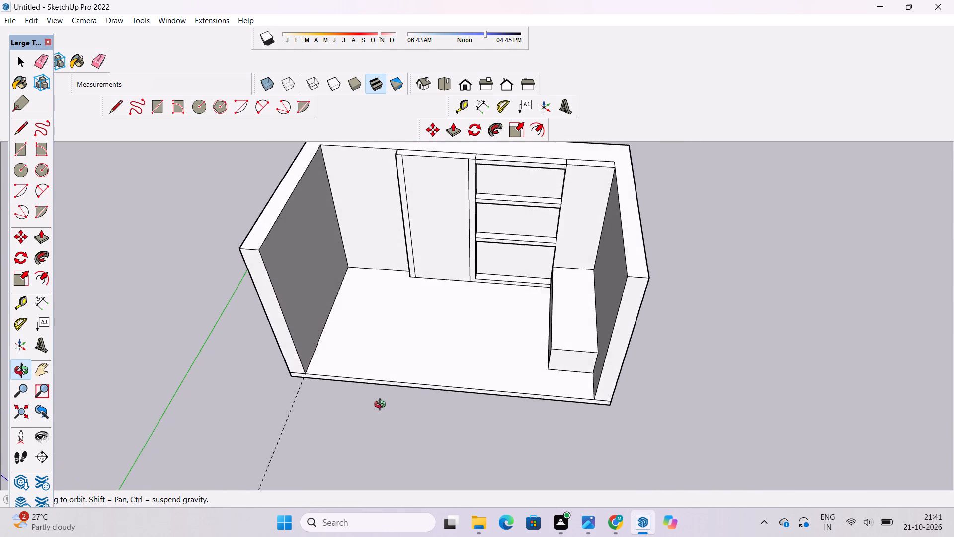
drag(382, 406, 383, 408)
Place a guide line on the floor 2.5' inward from the slab's open front edge.
scroll(384, 409, up, 3)
shift+drag(387, 402, 419, 397)
key(t)
scroll(424, 377, up, 3)
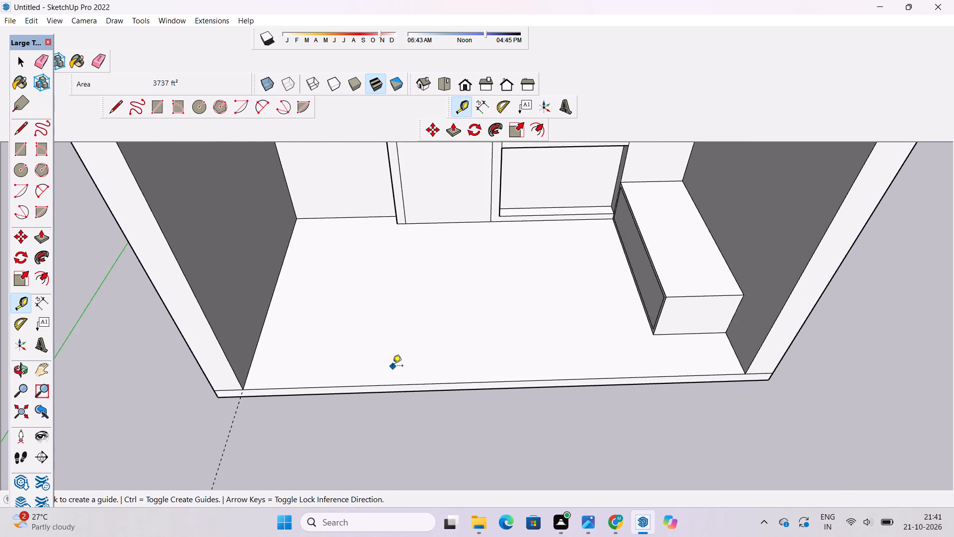
scroll(393, 366, down, 5)
scroll(479, 375, up, 4)
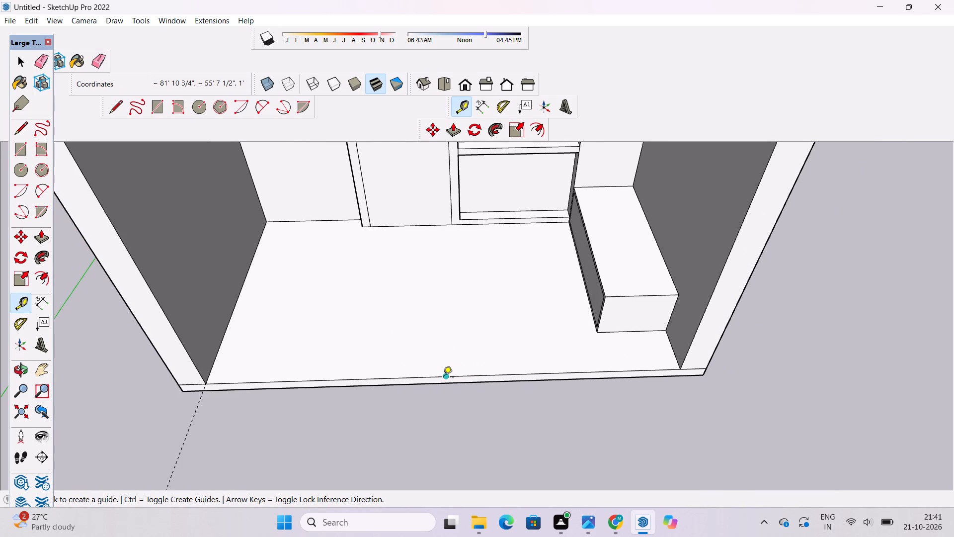
click(443, 378)
scroll(443, 378, down, 2)
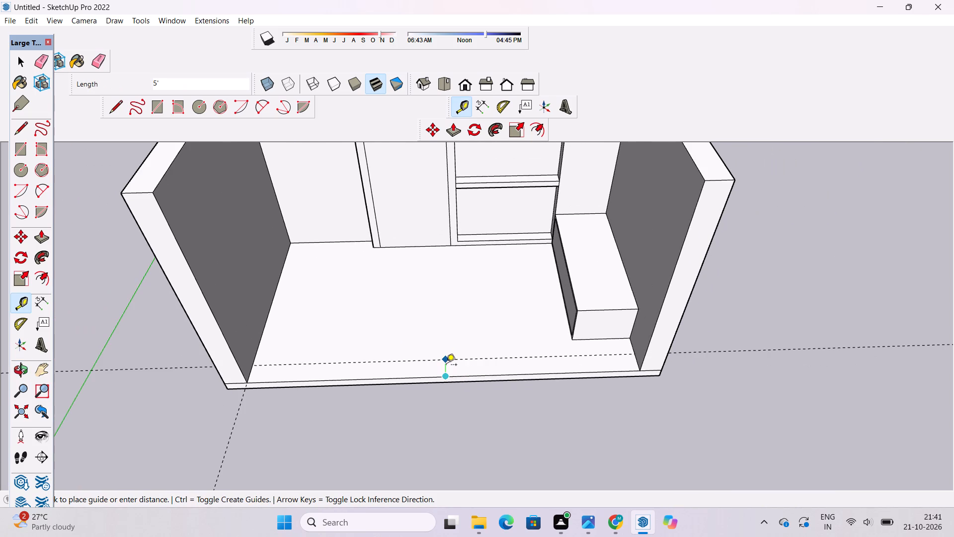
text(2.5')
key(Return)
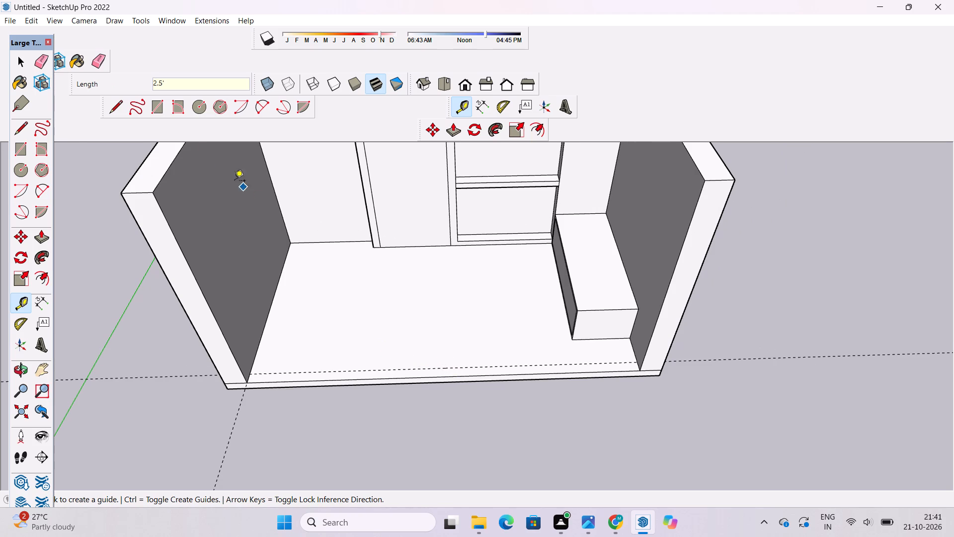
Draw a line across the floor along the 2.5' guide, from one side wall to the other.
click(108, 108)
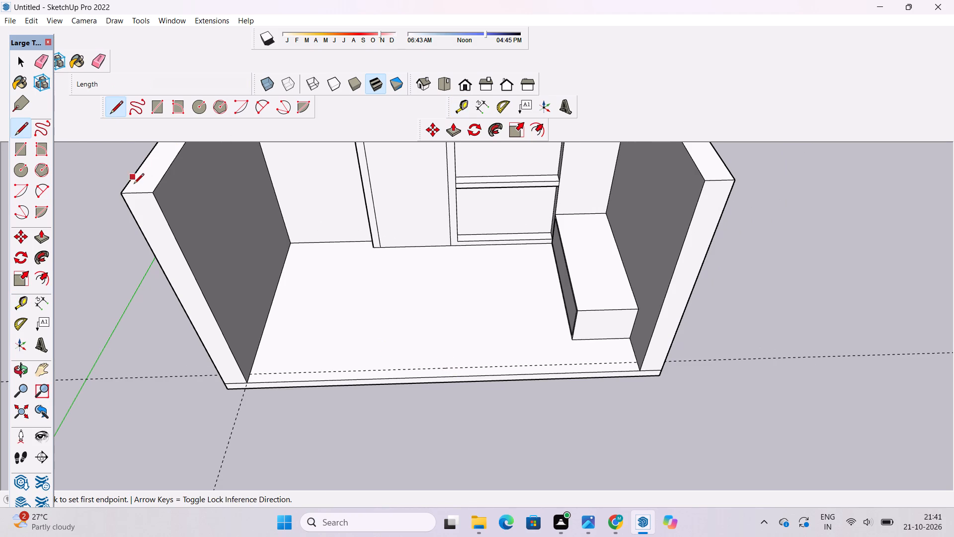
scroll(154, 236, up, 3)
scroll(160, 247, down, 6)
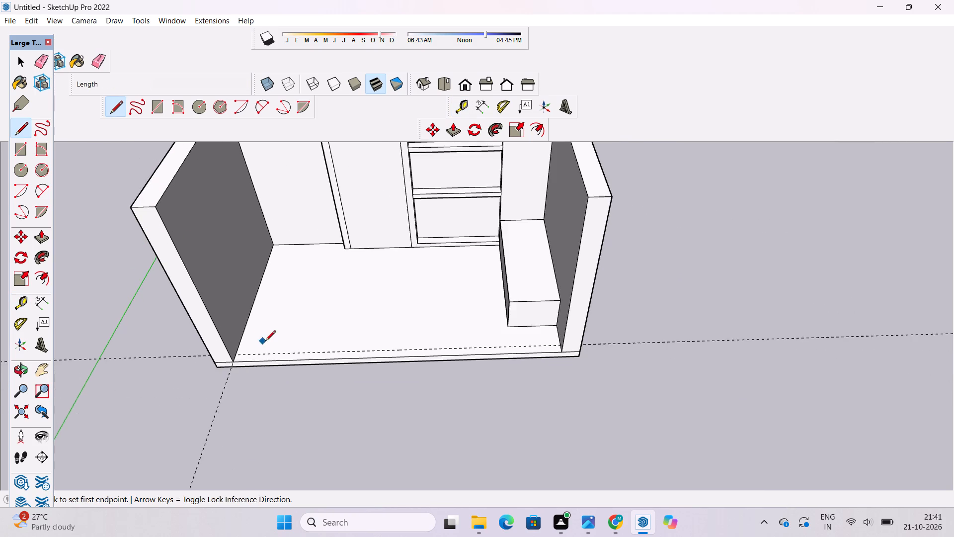
scroll(266, 342, up, 11)
click(191, 368)
scroll(190, 368, down, 1)
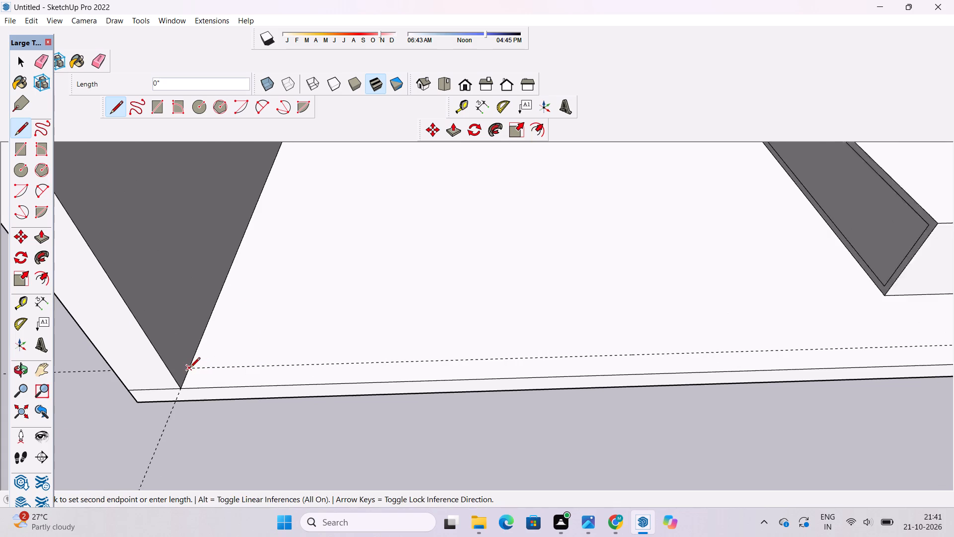
scroll(190, 368, down, 2)
scroll(281, 370, down, 7)
scroll(494, 347, up, 4)
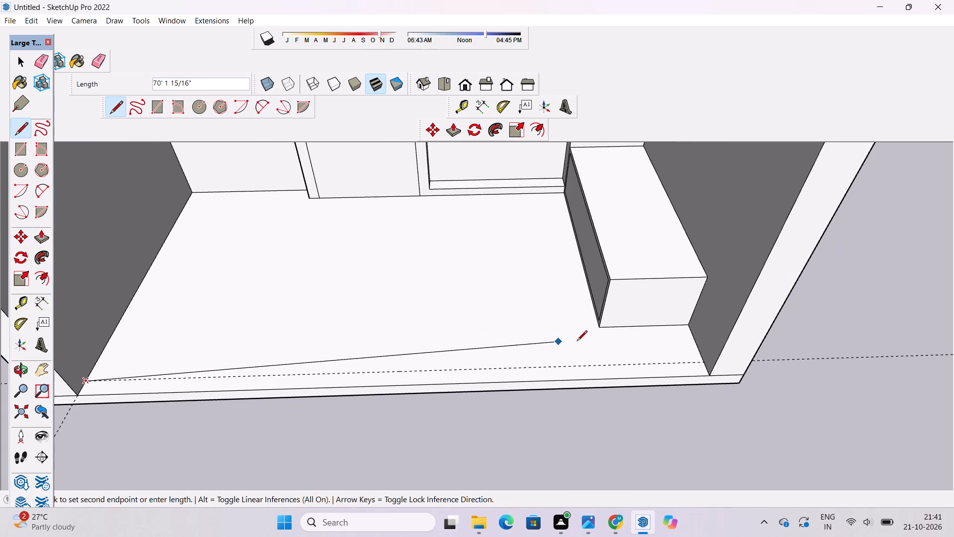
scroll(579, 346, up, 4)
click(775, 369)
Place a guide line on the floor 10' inward from the side wall opposite the raised block.
scroll(615, 375, down, 4)
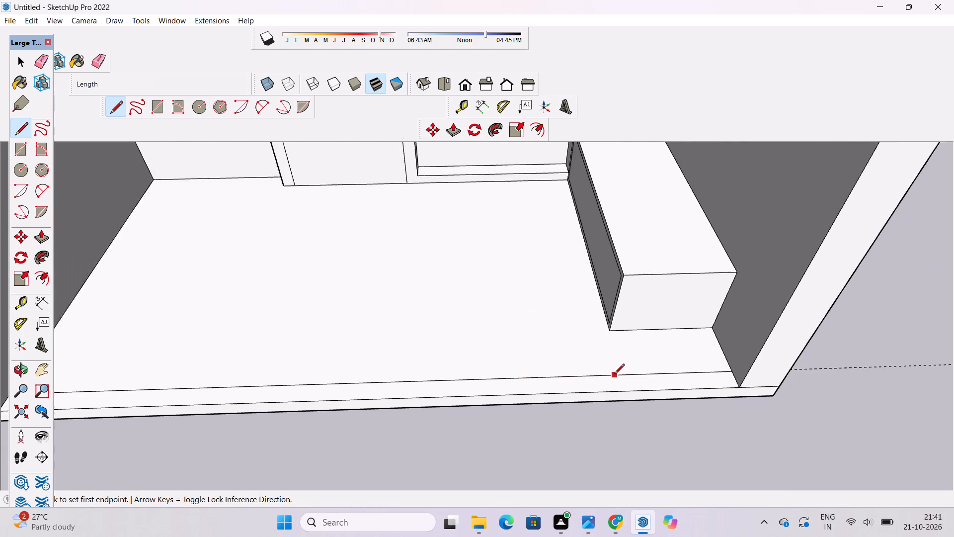
scroll(454, 357, down, 2)
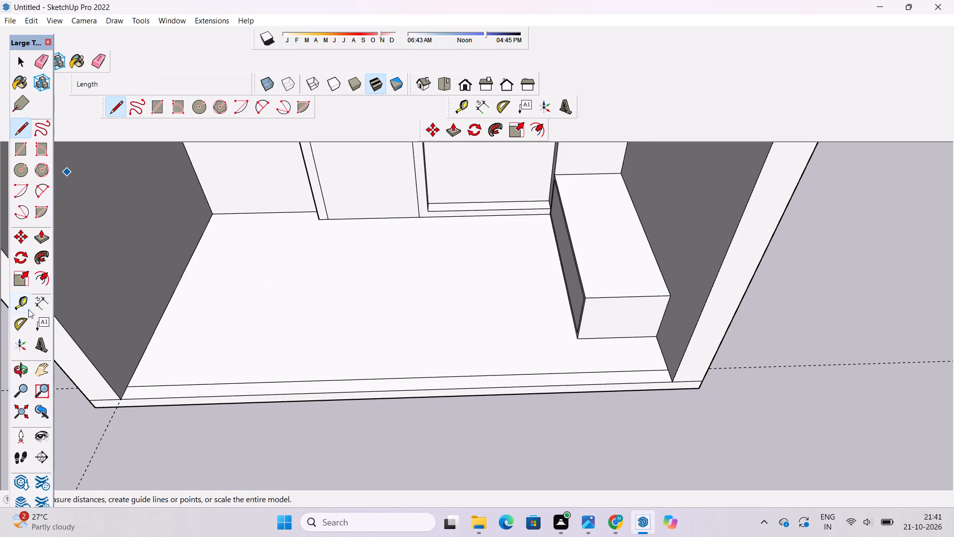
click(21, 297)
scroll(165, 293, down, 4)
click(168, 297)
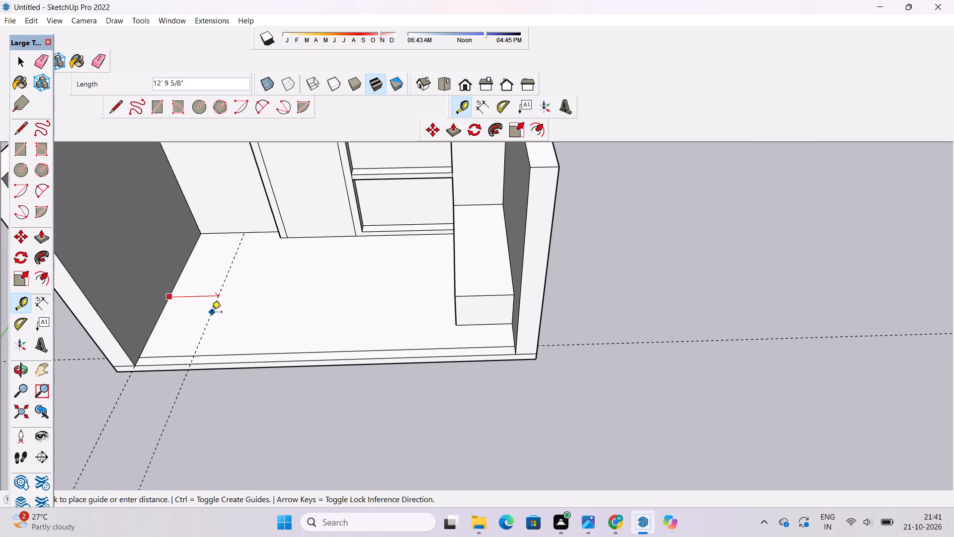
scroll(212, 313, up, 1)
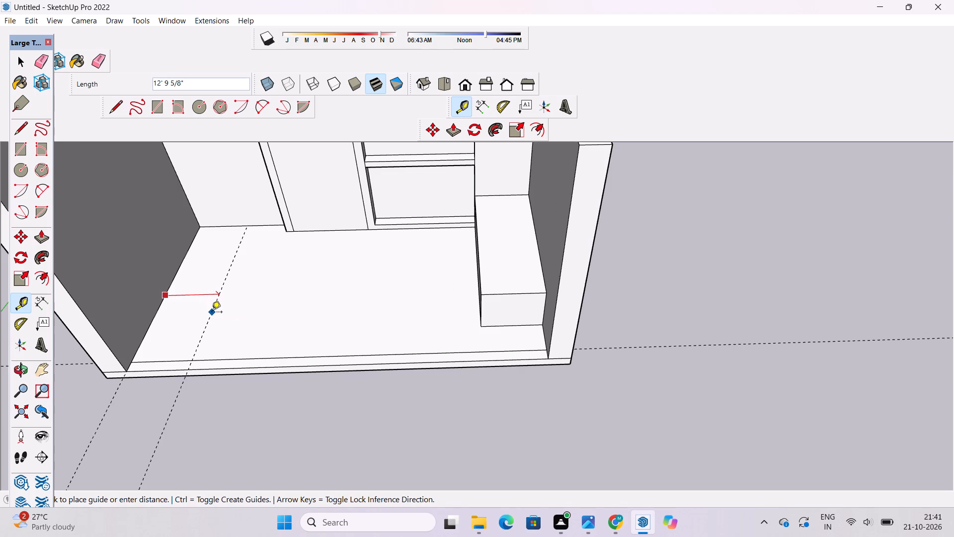
text(10')
key(Return)
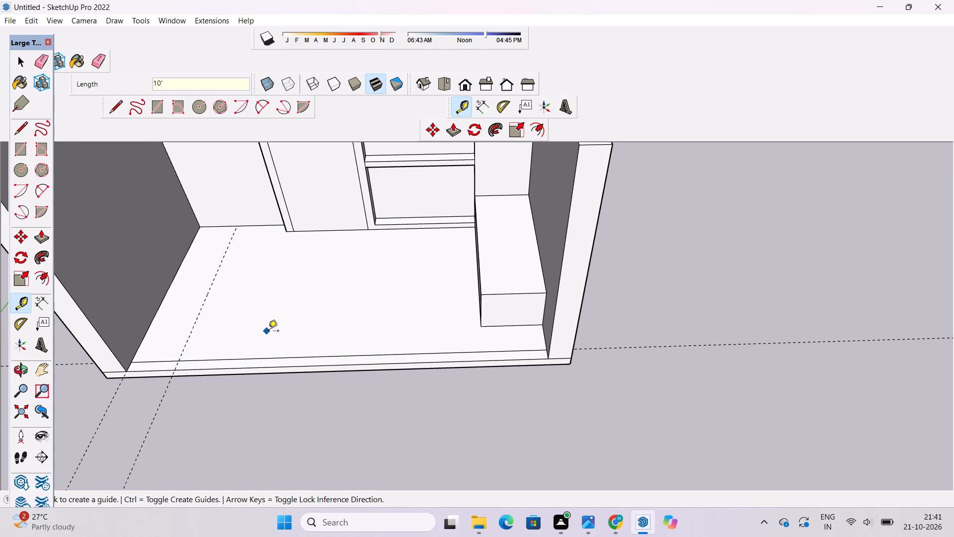
Place a guide line on the floor 10' inward from the side wall beside the raised block.
scroll(517, 336, up, 9)
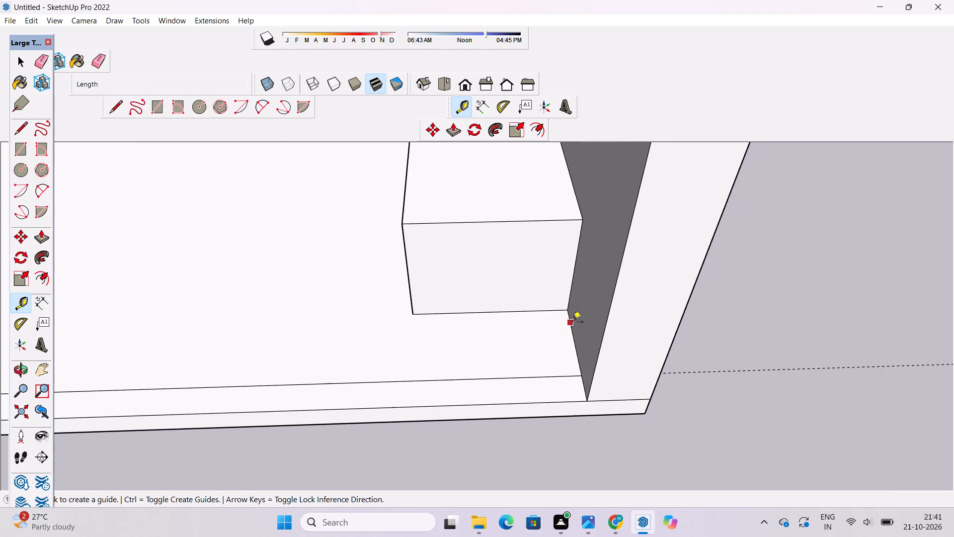
click(572, 323)
scroll(536, 327, down, 4)
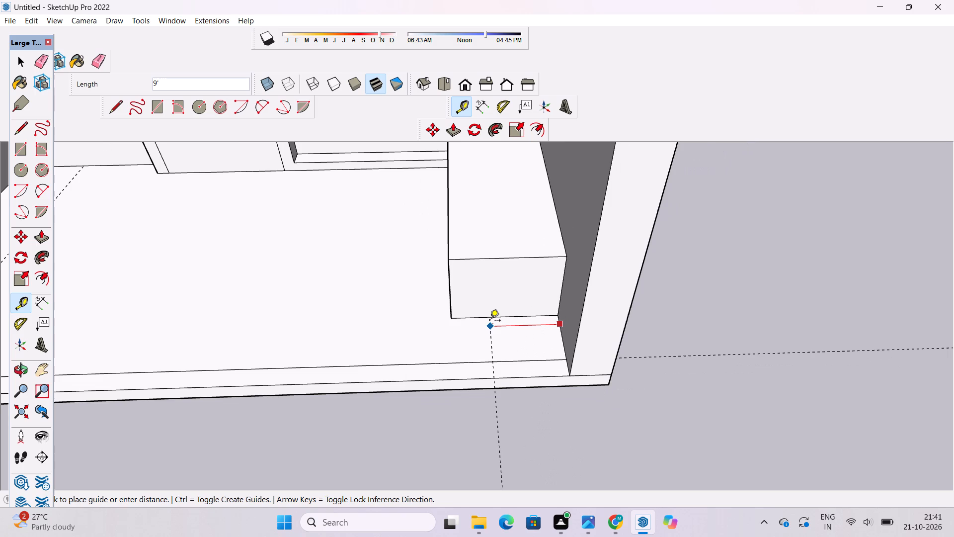
text(10')
key(Return)
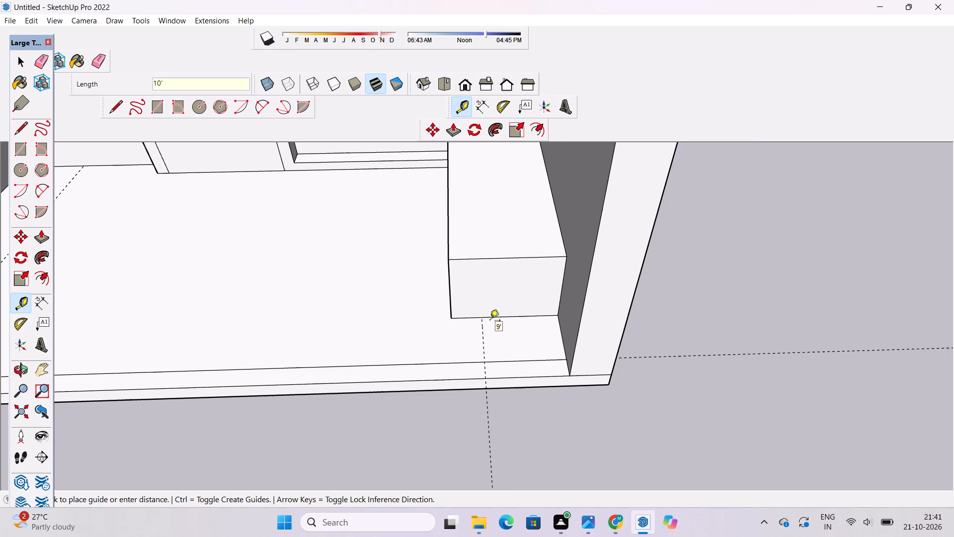
Draw two short 2' 6" lines across the front floor strip, one along each 10' guide.
key(o)
shift+drag(500, 327, 569, 283)
scroll(571, 280, down, 3)
shift+drag(564, 290, 560, 303)
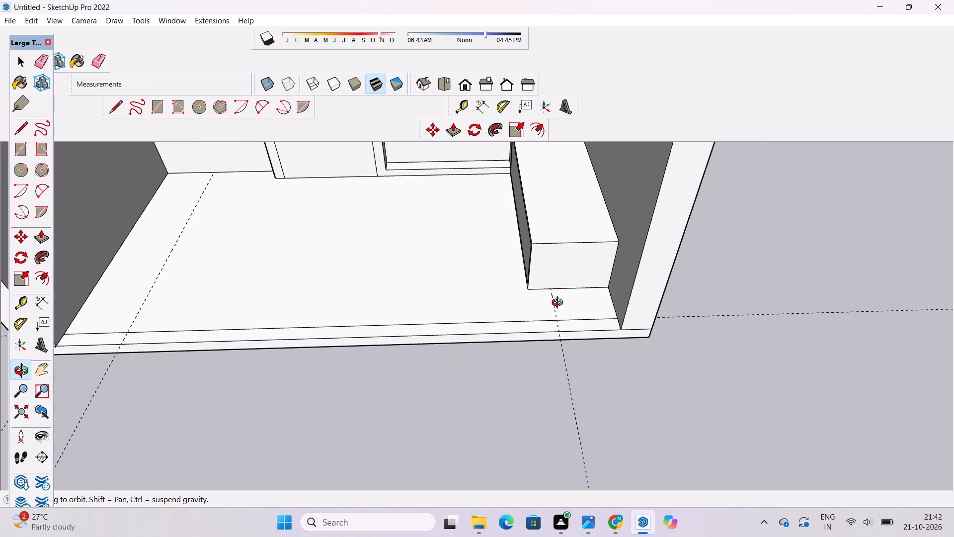
click(109, 108)
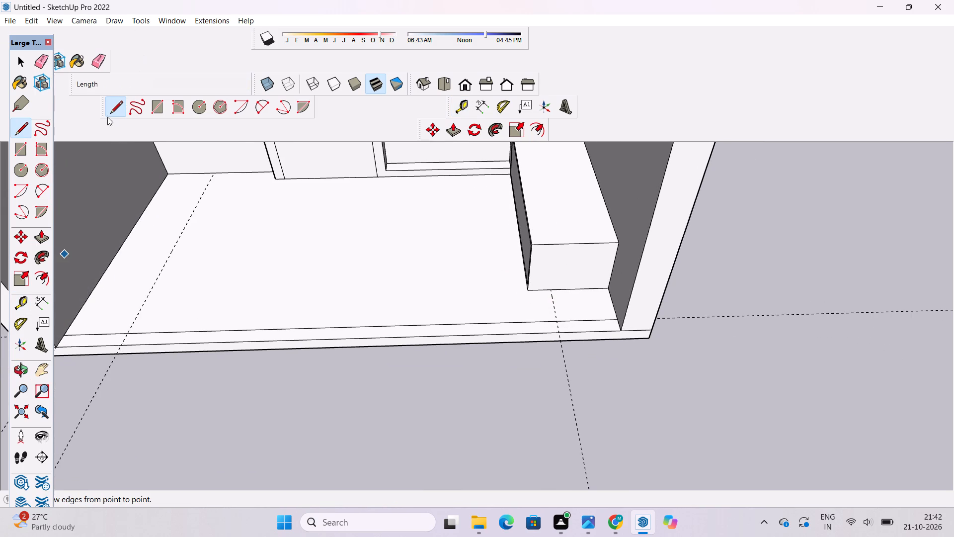
scroll(121, 337, up, 10)
click(135, 329)
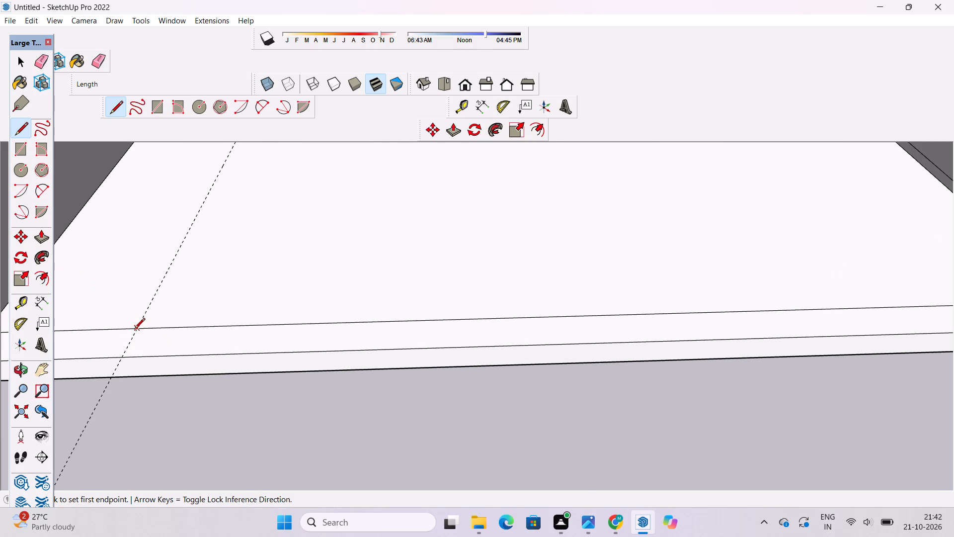
click(127, 358)
scroll(112, 347, down, 10)
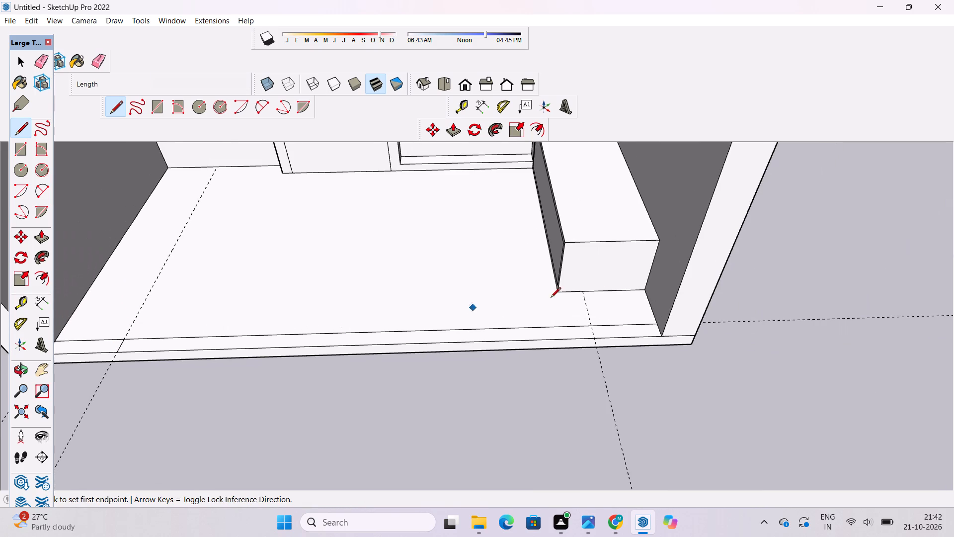
scroll(608, 328, up, 11)
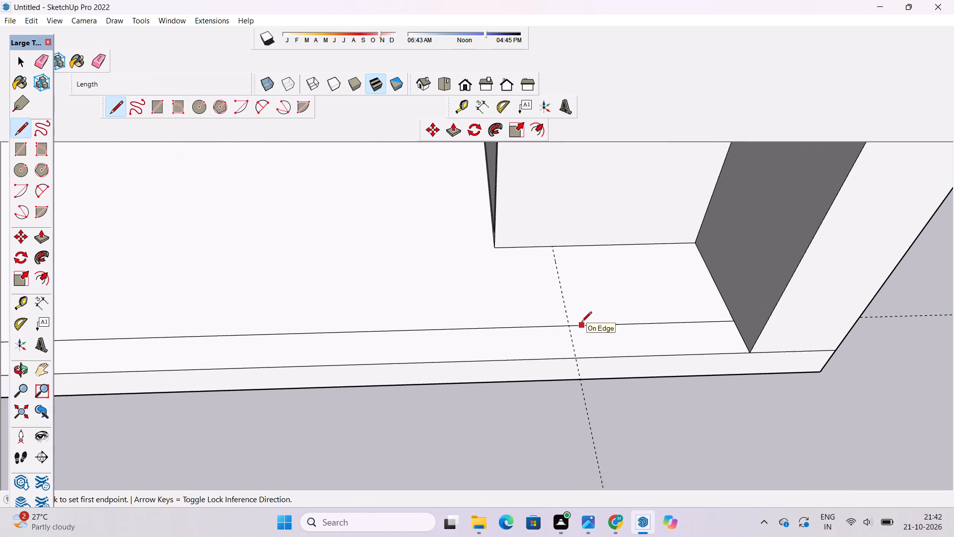
scroll(581, 323, up, 1)
click(567, 329)
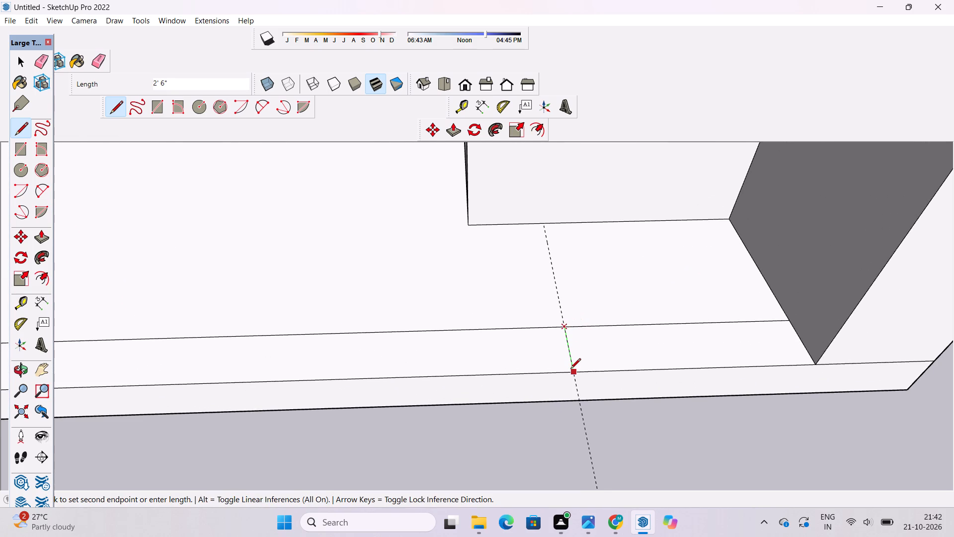
click(570, 369)
Erase the two 10' guide lines from the floor.
key(e)
drag(562, 283, 548, 299)
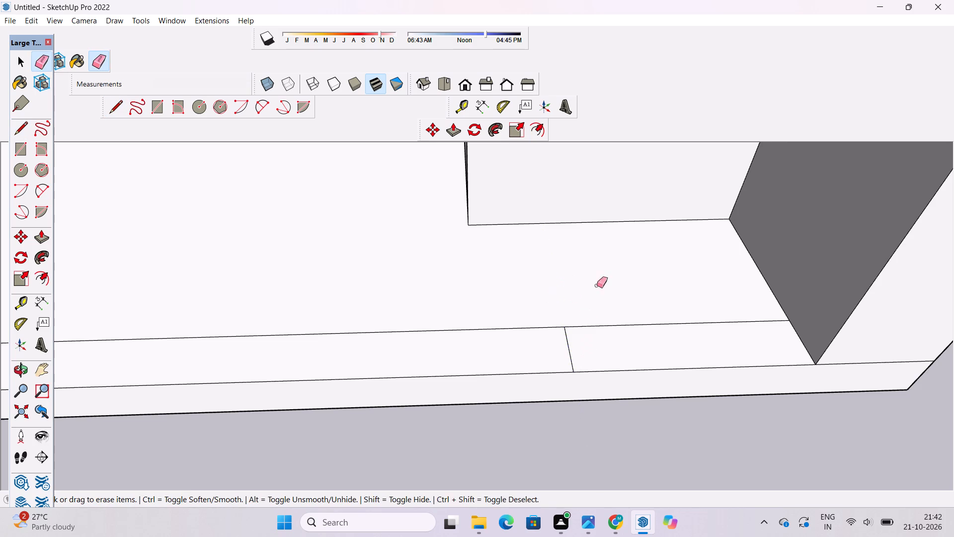
scroll(641, 310, down, 8)
scroll(422, 324, down, 4)
scroll(141, 249, down, 4)
scroll(111, 242, up, 4)
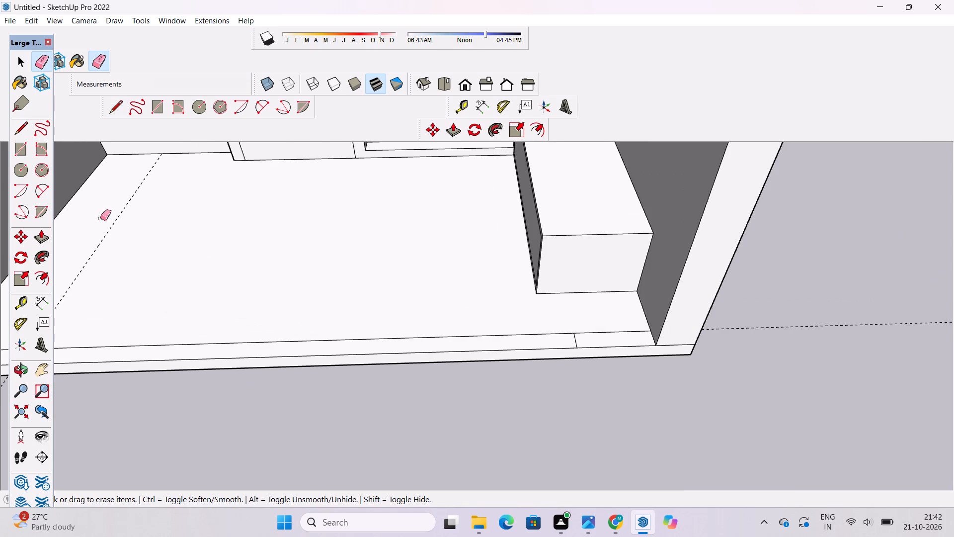
drag(100, 218, 109, 234)
Examine the divided front floor strip and the whole building from the front, side and above.
key(o)
scroll(243, 219, down, 2)
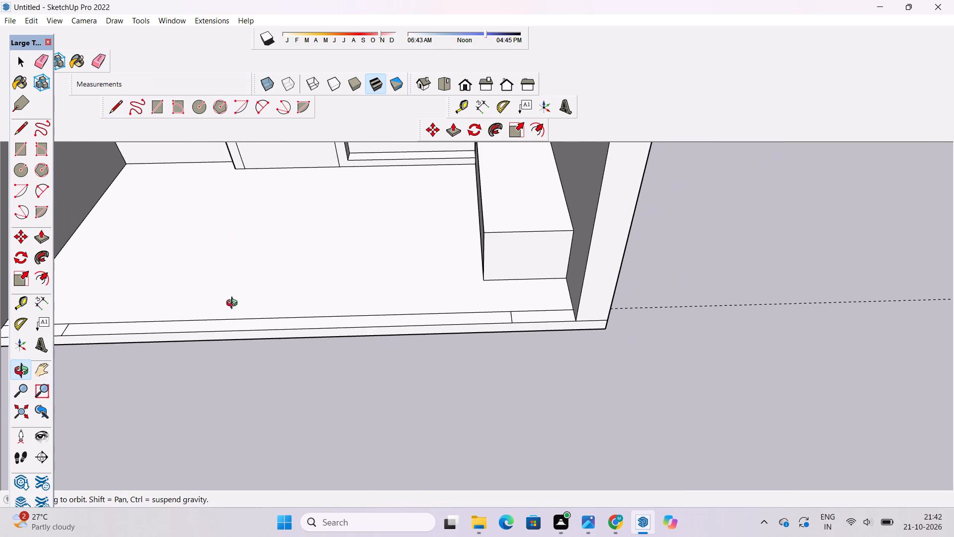
shift+drag(229, 313, 239, 337)
drag(239, 341, 249, 320)
scroll(249, 320, down, 2)
shift+drag(253, 328, 255, 337)
drag(255, 329, 255, 317)
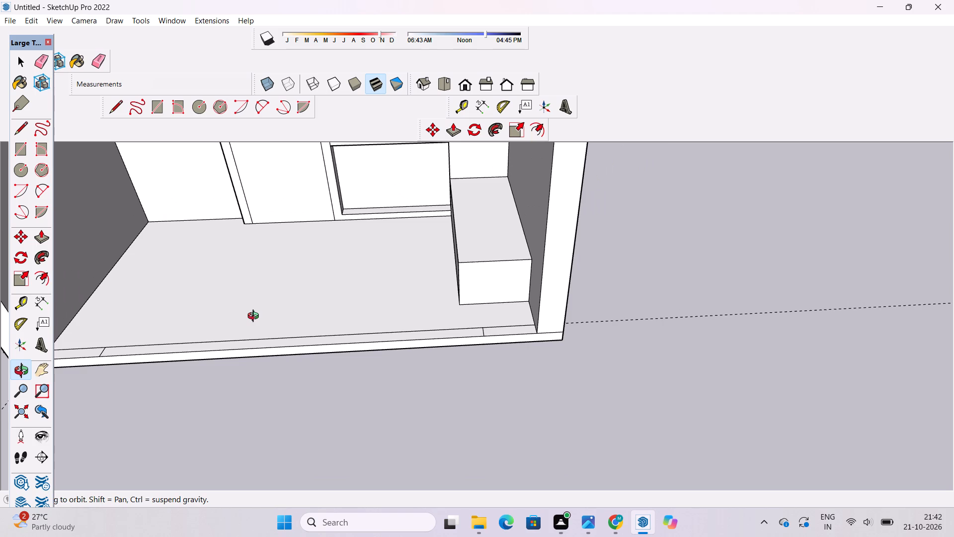
scroll(262, 314, down, 3)
shift+drag(292, 313, 312, 354)
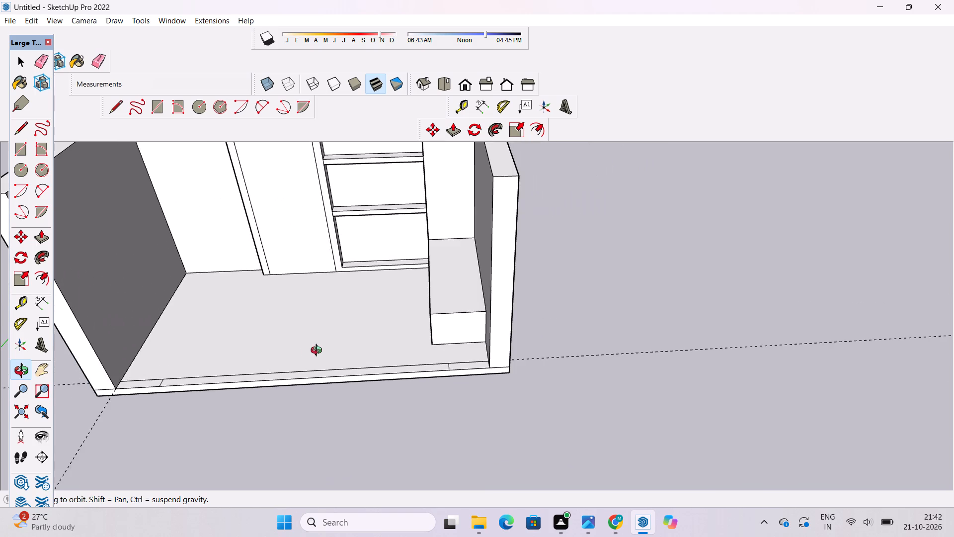
scroll(322, 347, down, 6)
drag(315, 363, 330, 295)
scroll(330, 294, down, 5)
drag(264, 317, 514, 359)
shift+drag(431, 372, 432, 317)
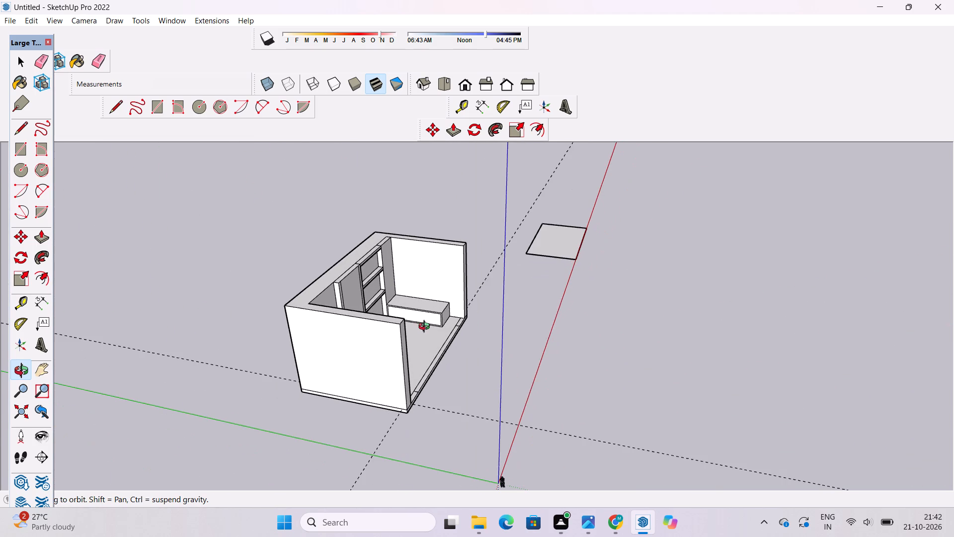
scroll(426, 328, up, 3)
shift+drag(419, 336, 403, 318)
scroll(403, 318, down, 3)
drag(403, 317, 384, 344)
scroll(386, 342, up, 2)
shift+drag(386, 342, 382, 342)
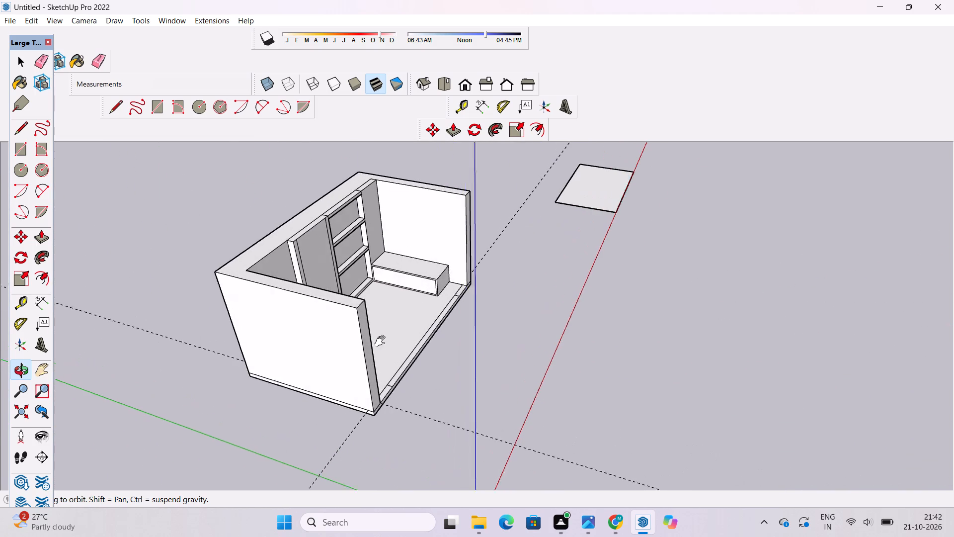
shift+drag(382, 342, 378, 345)
Push/Pull the separate flat rectangle beside the red axis up by 1'.
key(space)
scroll(369, 322, down, 4)
scroll(553, 228, up, 11)
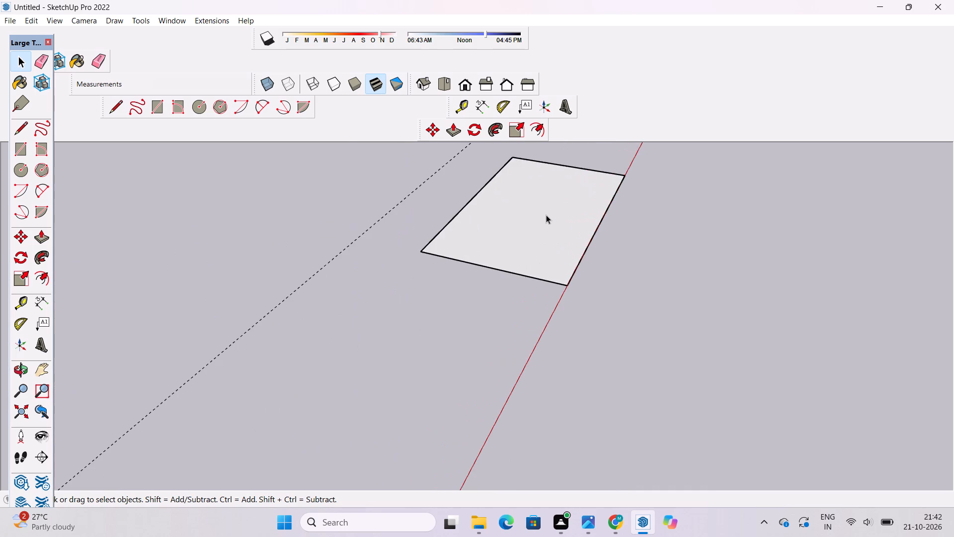
click(545, 216)
key(p)
click(545, 216)
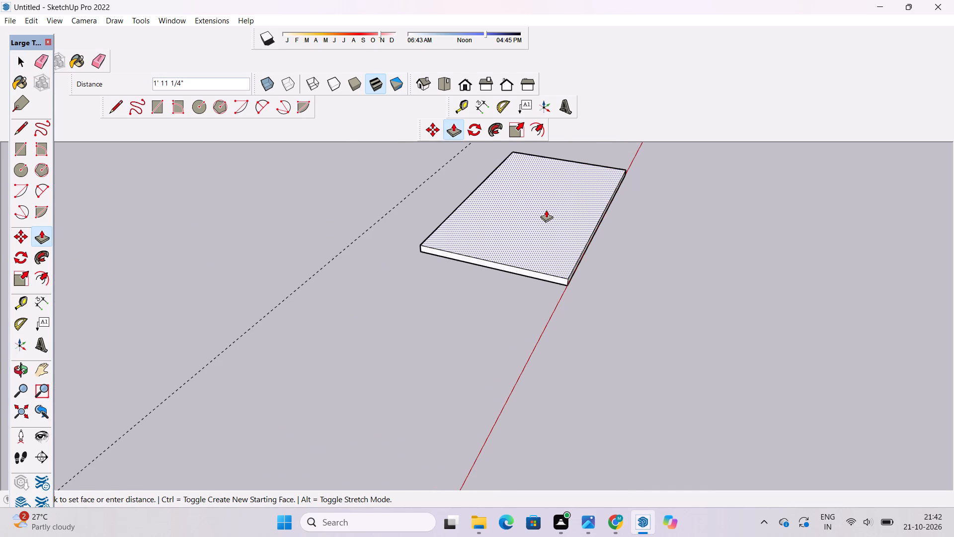
text(1')
key(Return)
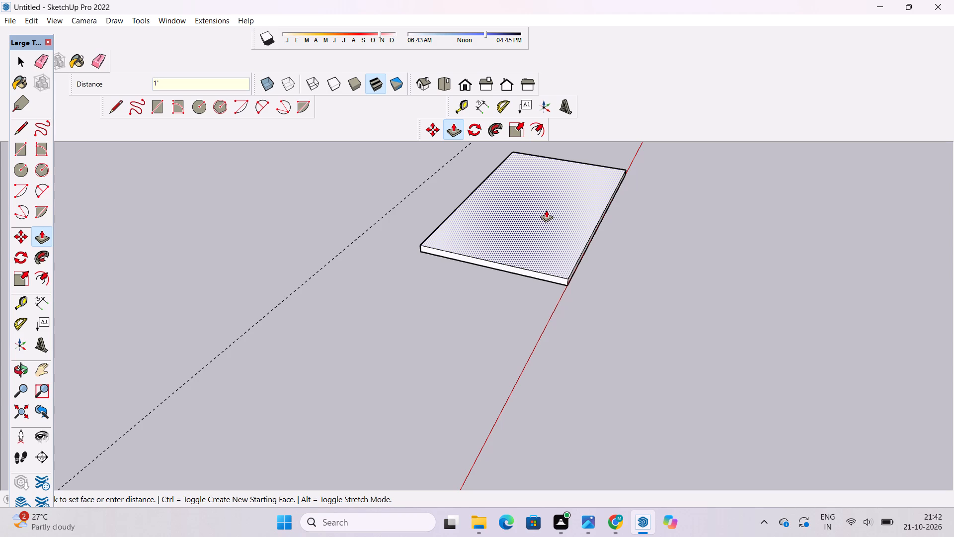
key(space)
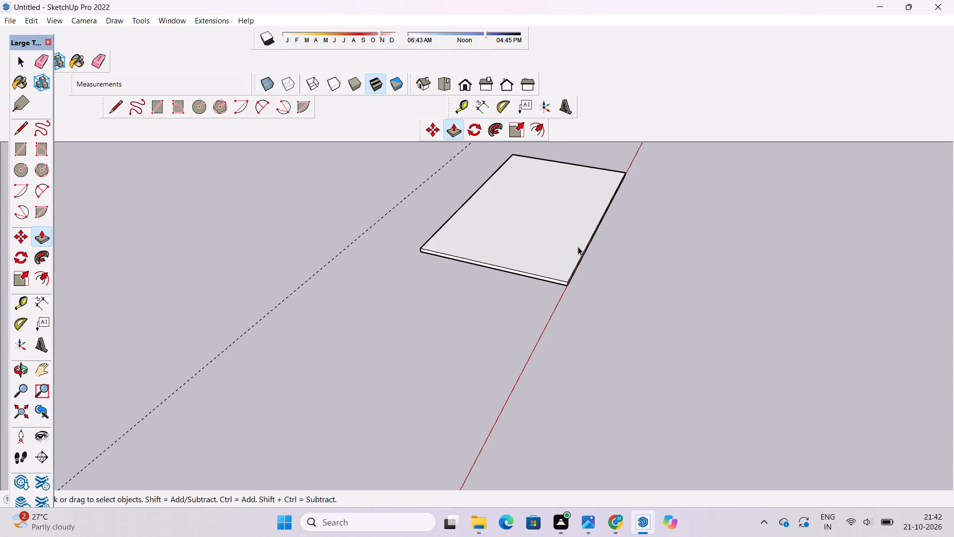
Examine the separate slab beside the red axis from several angles, including its edges and top face.
text(o)
shift+drag(543, 268, 545, 258)
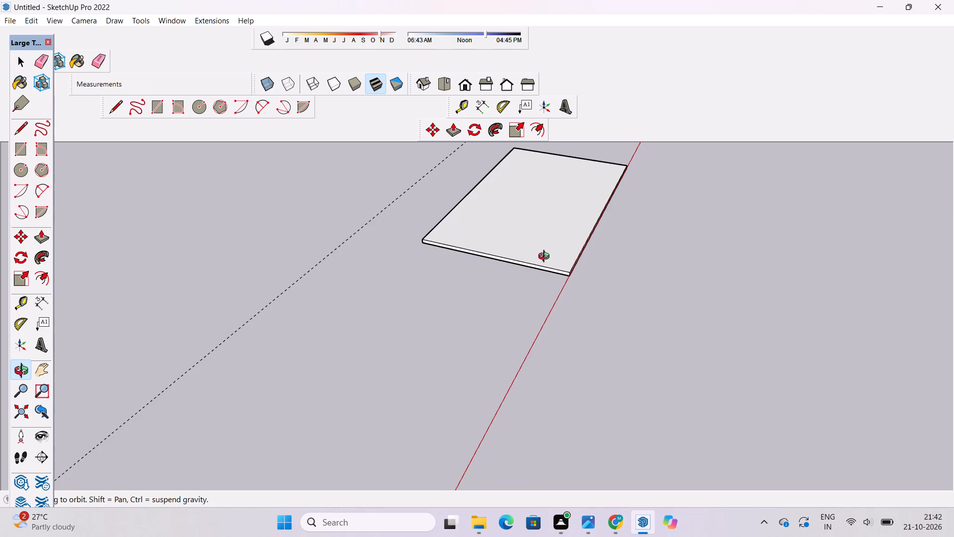
drag(547, 261, 530, 286)
shift+drag(529, 287, 526, 294)
drag(523, 303, 548, 254)
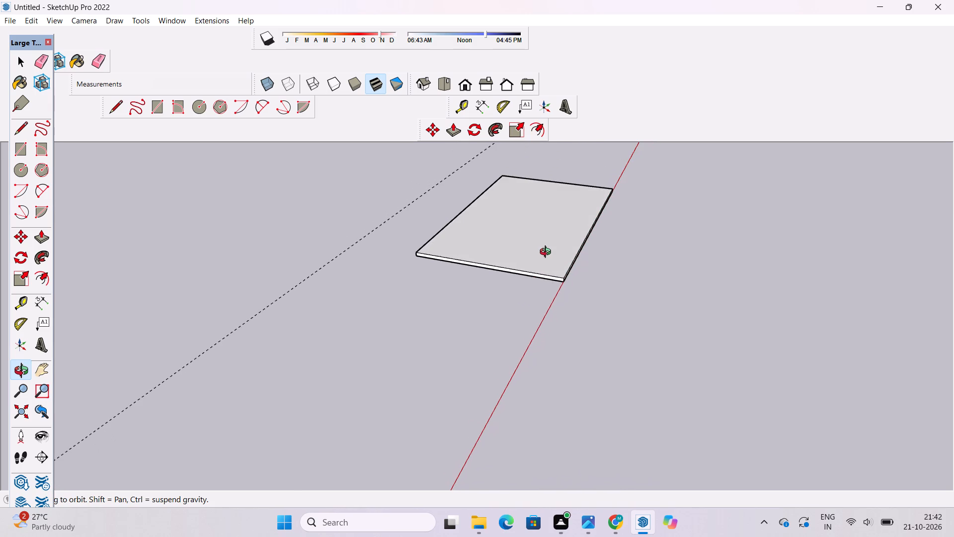
drag(551, 254, 517, 291)
shift+drag(518, 282, 521, 273)
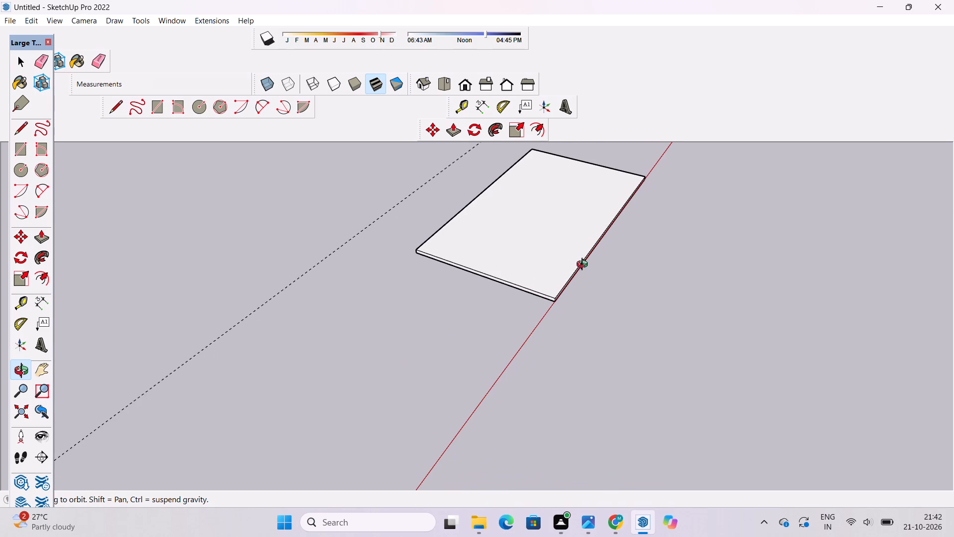
shift+drag(525, 251, 519, 301)
scroll(517, 305, up, 2)
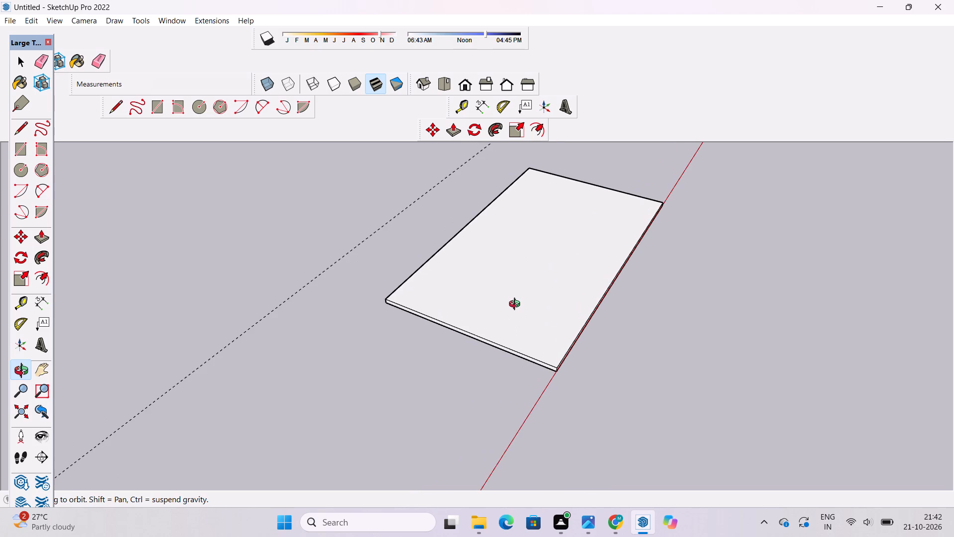
shift+click(517, 305)
scroll(512, 304, up, 1)
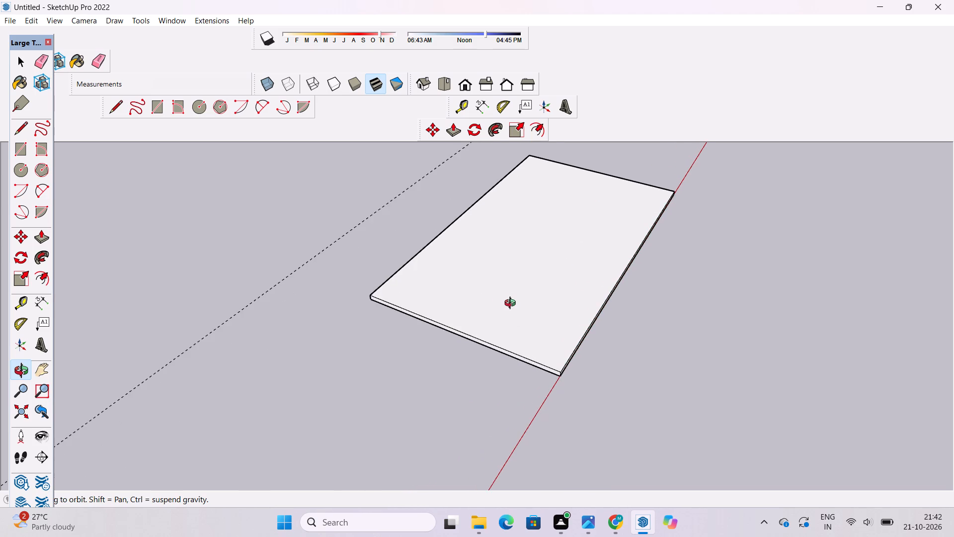
shift+drag(503, 317, 490, 293)
scroll(486, 298, up, 3)
shift+drag(482, 298, 431, 304)
drag(431, 304, 443, 288)
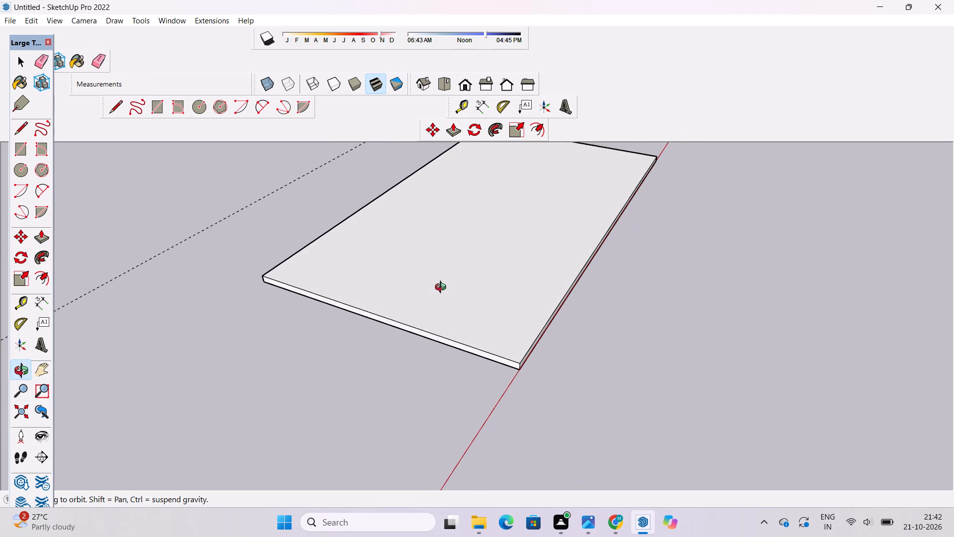
Examine the separate slab's near end, side edges and top face from several angles.
drag(422, 329, 425, 313)
scroll(425, 312, up, 4)
scroll(423, 311, down, 3)
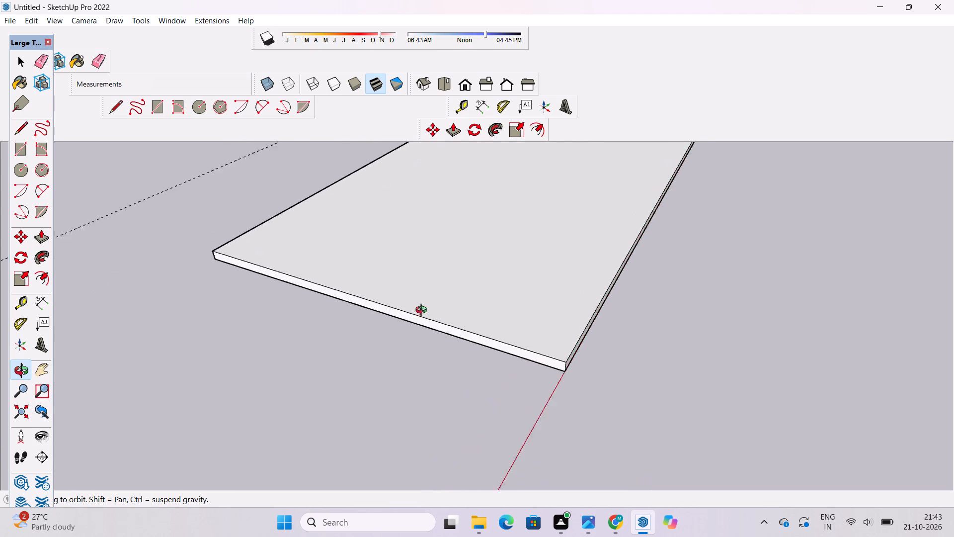
scroll(423, 311, down, 2)
shift+drag(436, 308, 411, 310)
scroll(411, 310, down, 3)
drag(434, 297, 426, 317)
shift+drag(423, 320, 380, 317)
drag(378, 316, 404, 335)
scroll(378, 345, up, 3)
shift+drag(377, 338, 358, 336)
drag(358, 336, 344, 306)
scroll(343, 297, down, 2)
shift+drag(350, 302, 294, 313)
drag(294, 313, 319, 338)
scroll(289, 360, up, 3)
shift+drag(287, 360, 297, 353)
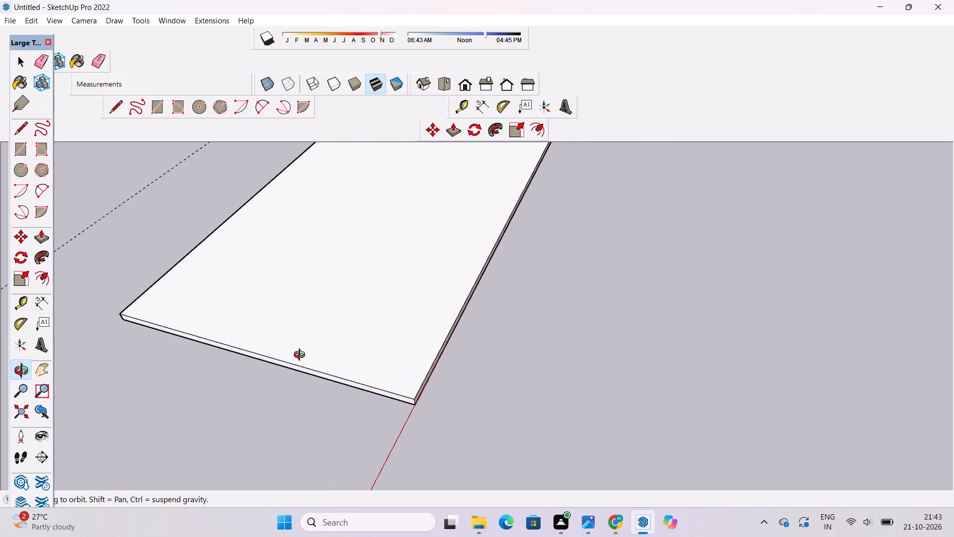
drag(302, 356, 275, 352)
scroll(275, 350, down, 2)
shift+drag(275, 349, 279, 353)
Select all connected faces and edges of the separate slab and make them a group.
key(space)
triple_click(318, 303)
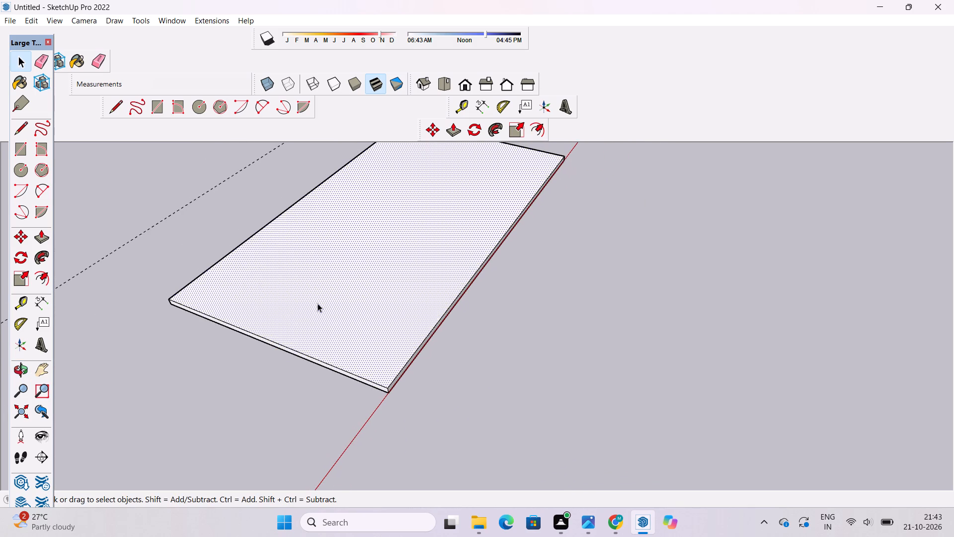
click(318, 303)
right_click(318, 303)
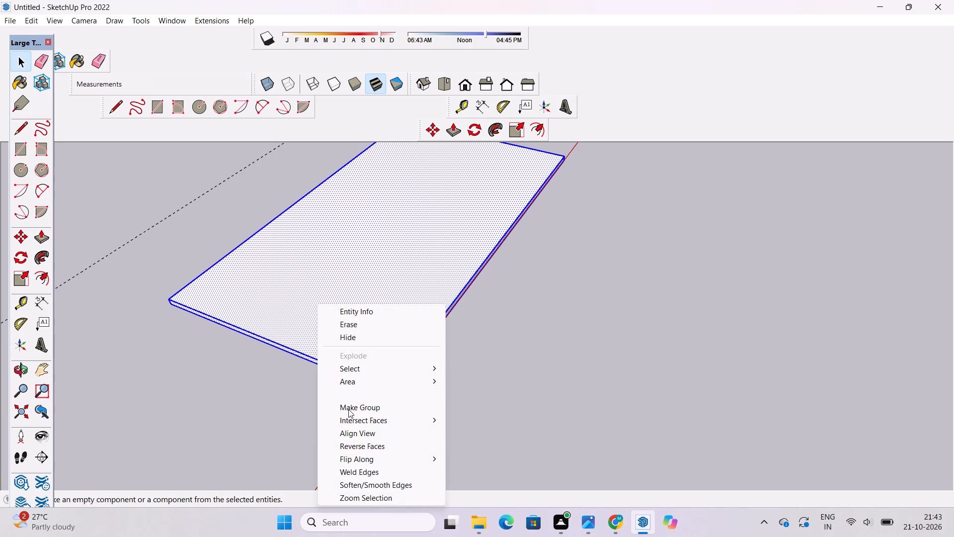
click(348, 409)
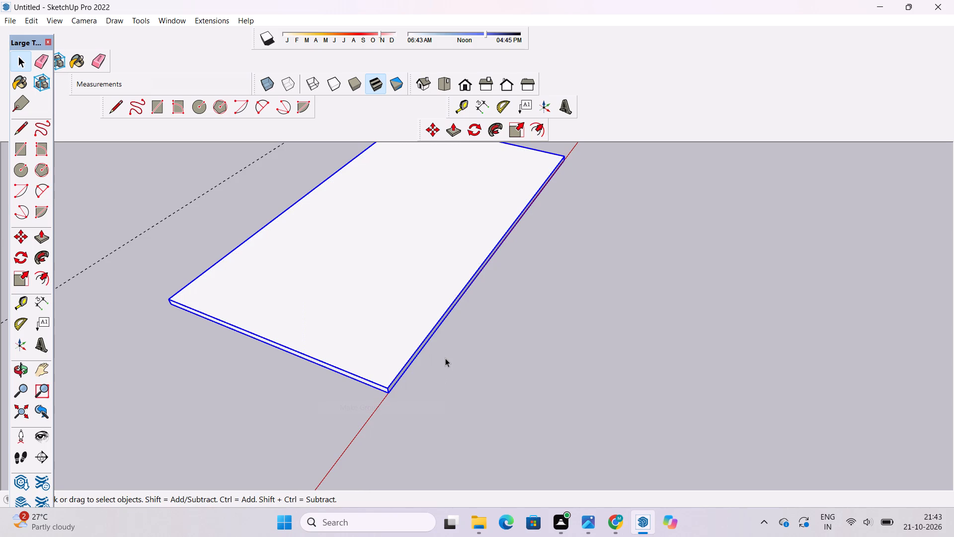
Copy the slab group by its corner onto the building's walls, snapping to the side wall's outer back top corner.
key(m)
scroll(501, 284, down, 5)
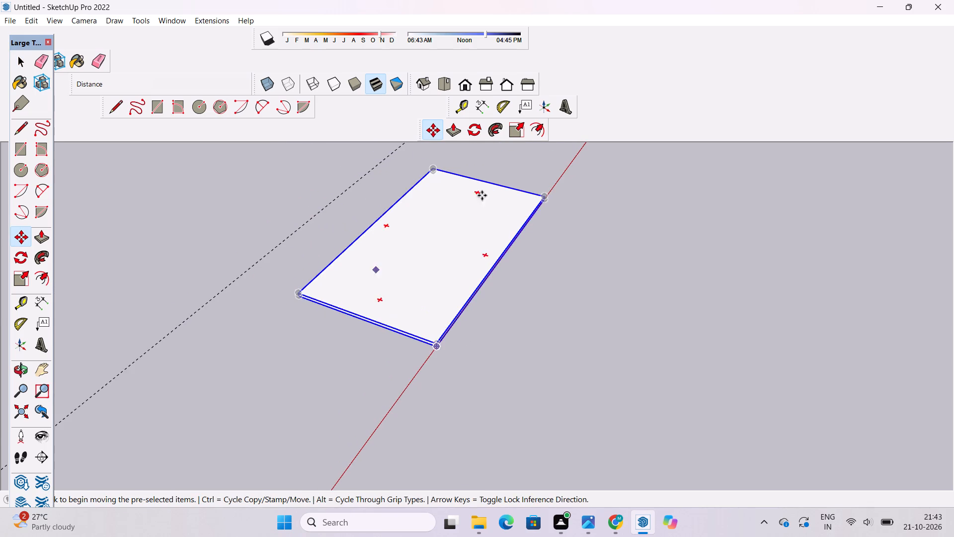
scroll(534, 173, down, 2)
scroll(381, 265, up, 16)
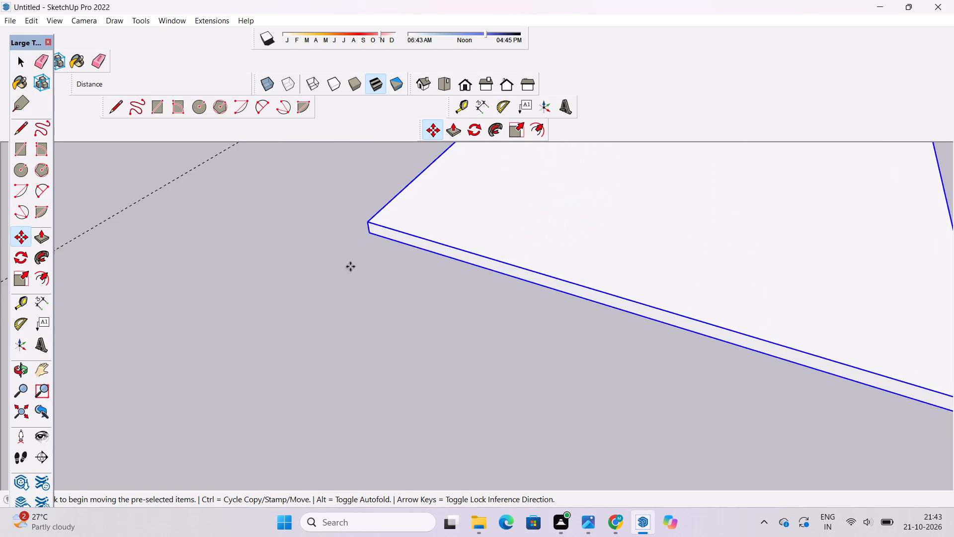
scroll(350, 267, up, 4)
click(380, 217)
scroll(419, 236, down, 20)
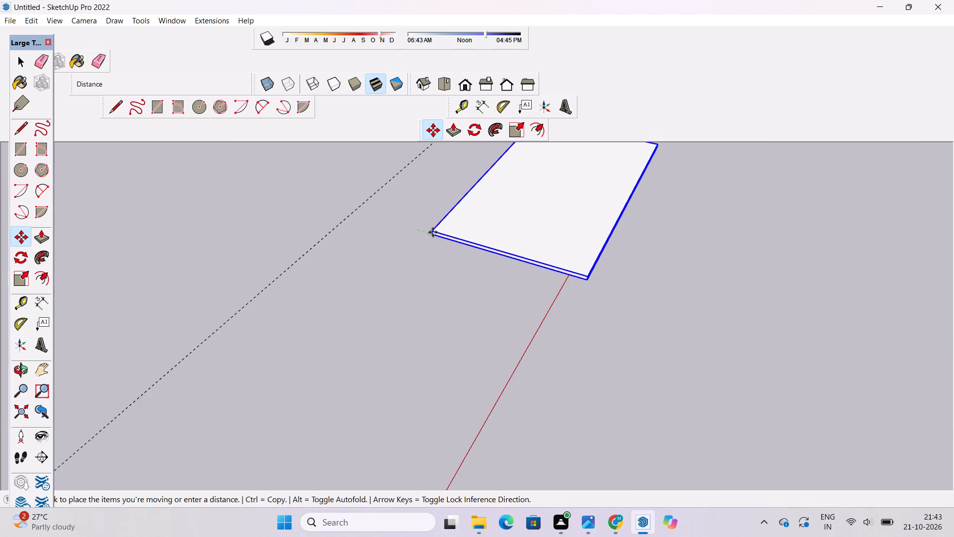
scroll(433, 232, down, 17)
scroll(454, 234, up, 1)
scroll(452, 235, down, 1)
scroll(290, 301, up, 9)
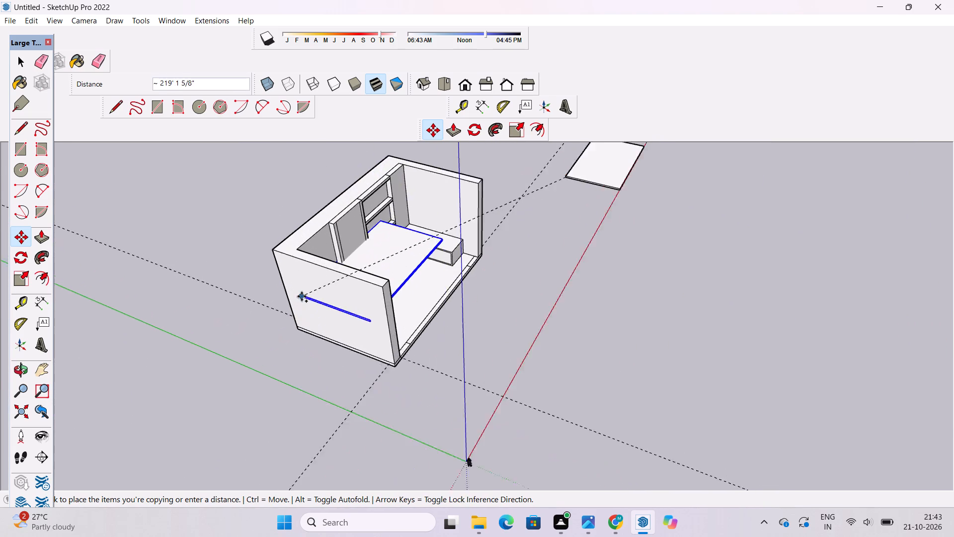
scroll(302, 296, up, 8)
scroll(270, 227, down, 10)
scroll(274, 214, up, 9)
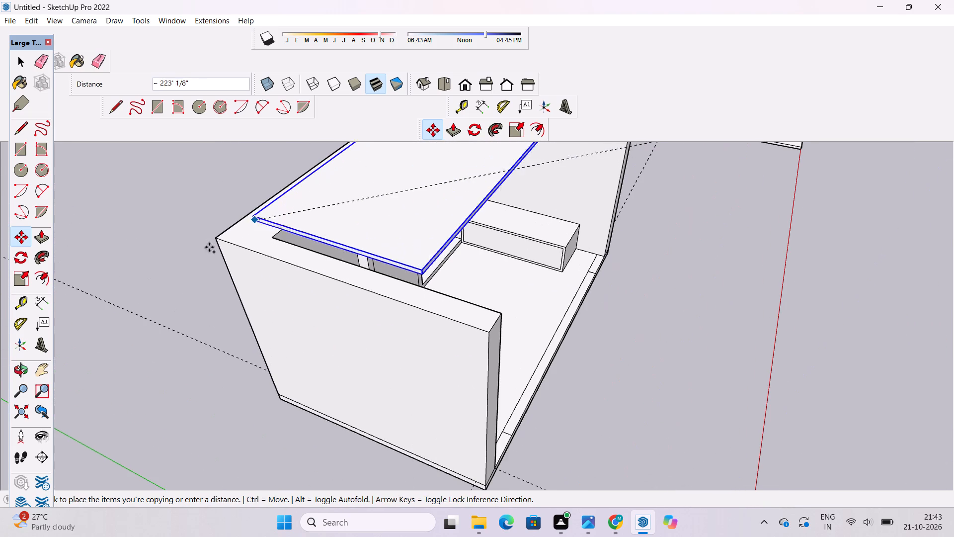
click(219, 236)
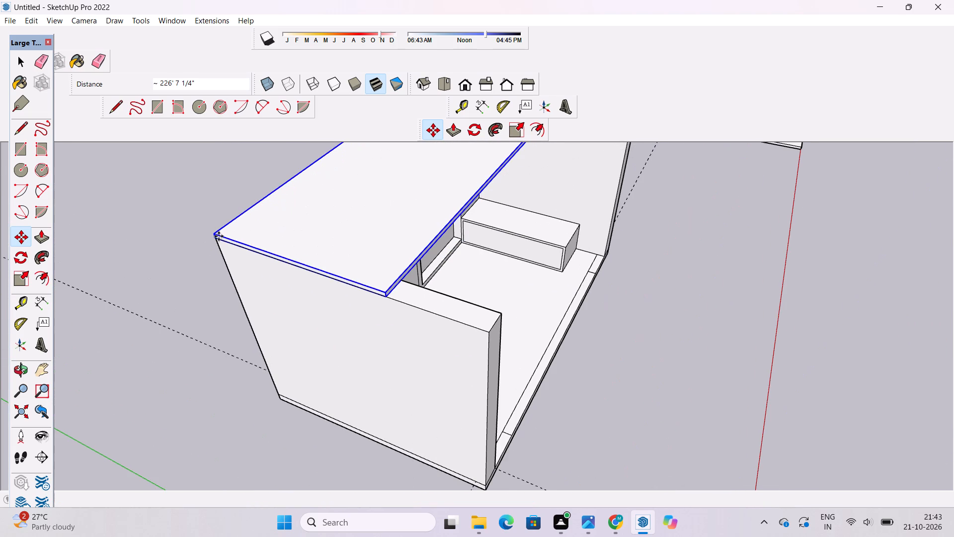
Explode the copied slab group on top of the building.
key(space)
right_click(268, 238)
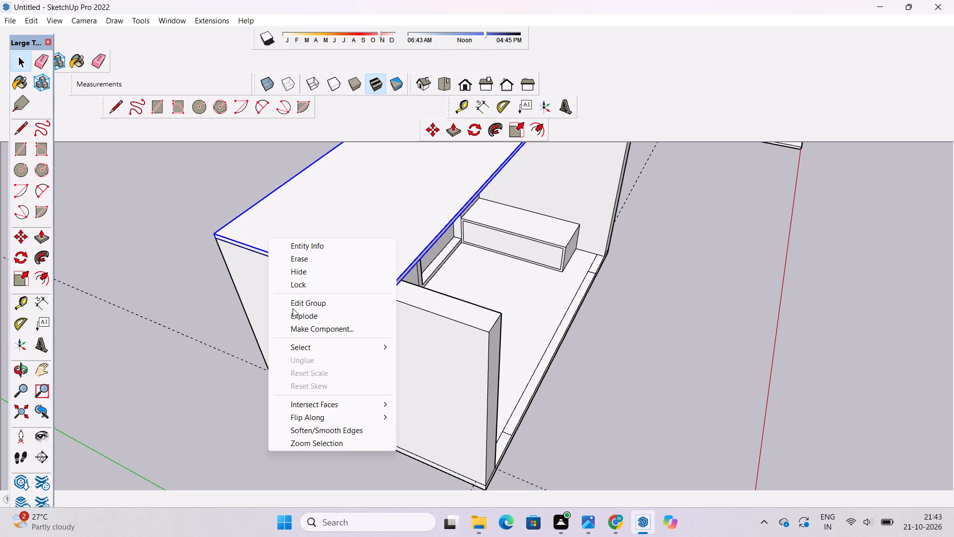
click(297, 316)
click(186, 297)
Push/Pull the roof slab's short end face 29' so it reaches the outer face of the opposite side wall.
key(o)
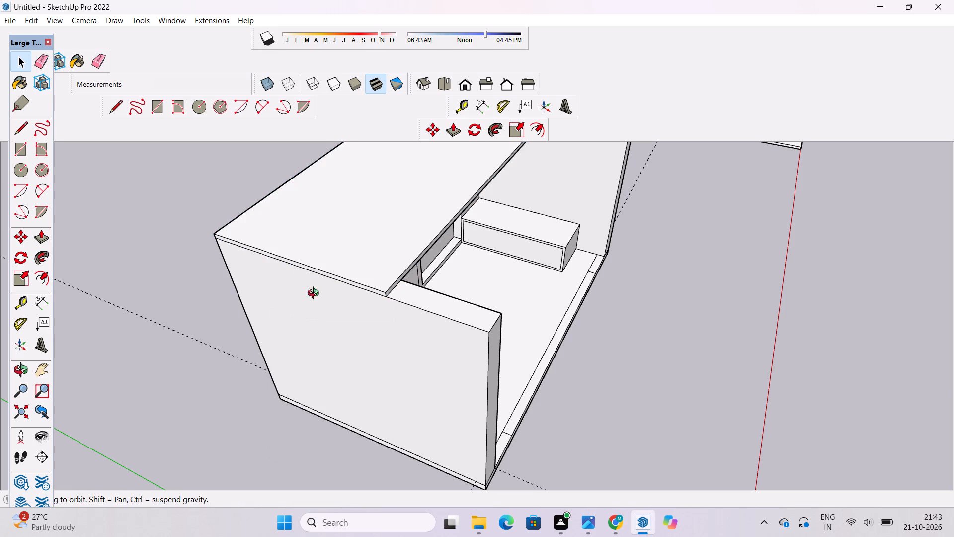
scroll(401, 284, down, 2)
drag(452, 292, 405, 294)
drag(469, 295, 368, 295)
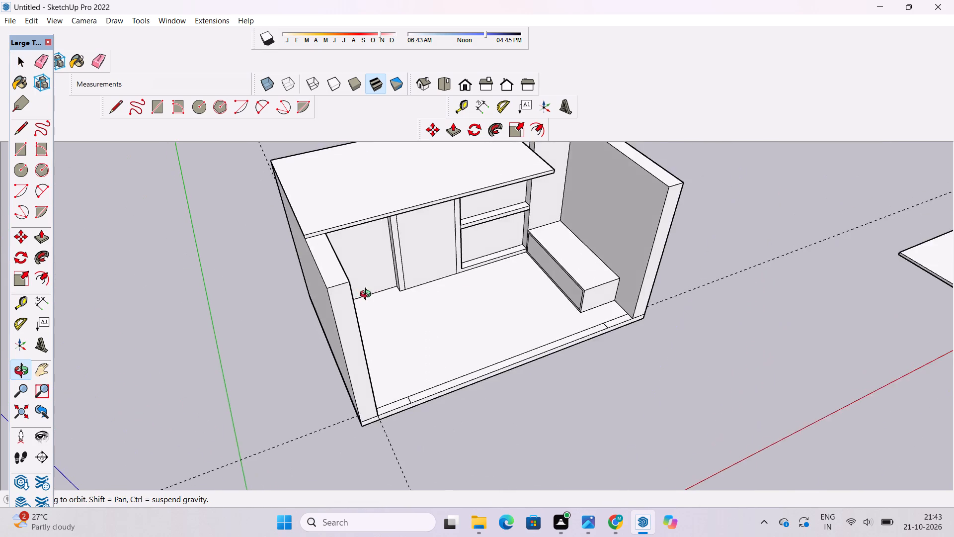
shift+drag(435, 269, 415, 327)
drag(442, 327, 317, 299)
drag(510, 282, 426, 291)
drag(505, 261, 464, 241)
shift+drag(506, 245, 429, 265)
scroll(483, 263, up, 7)
shift+drag(481, 262, 445, 245)
scroll(444, 245, down, 2)
drag(444, 245, 457, 271)
scroll(454, 262, down, 1)
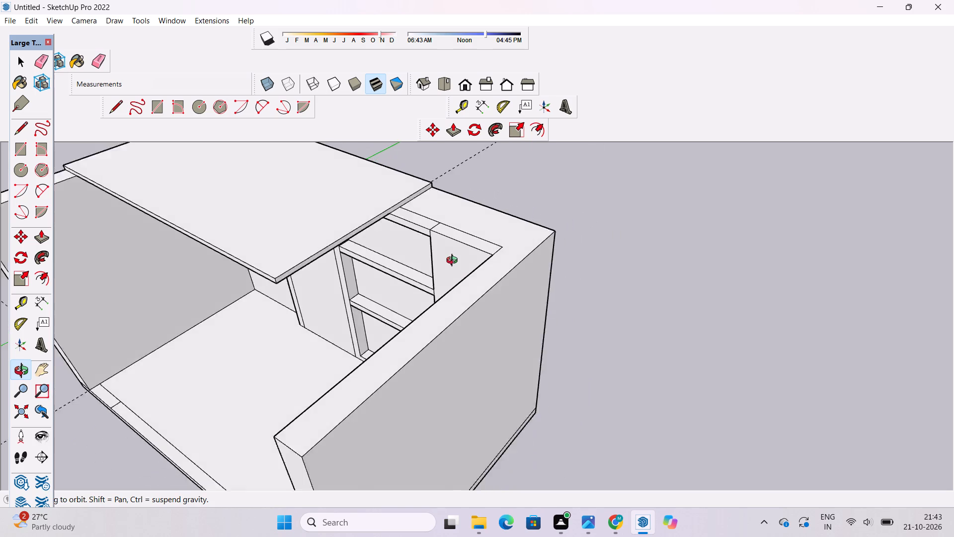
scroll(454, 262, down, 2)
shift+click(454, 262)
scroll(459, 245, up, 2)
shift+click(459, 245)
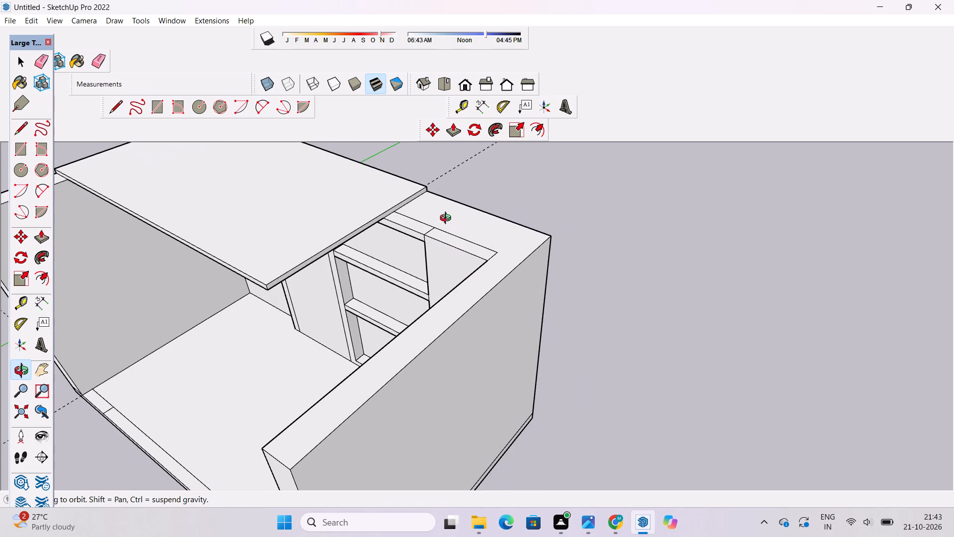
key(p)
scroll(412, 215, up, 8)
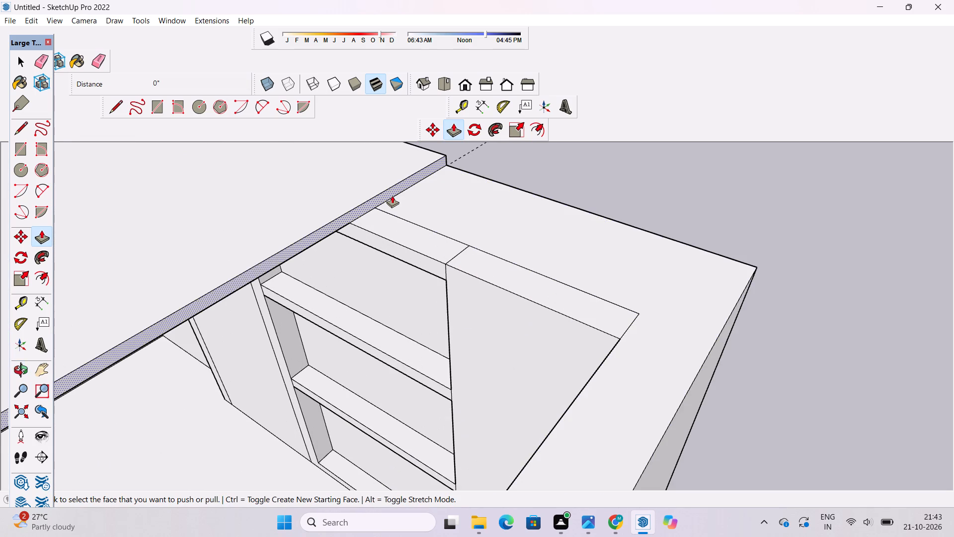
click(392, 195)
scroll(392, 195, down, 13)
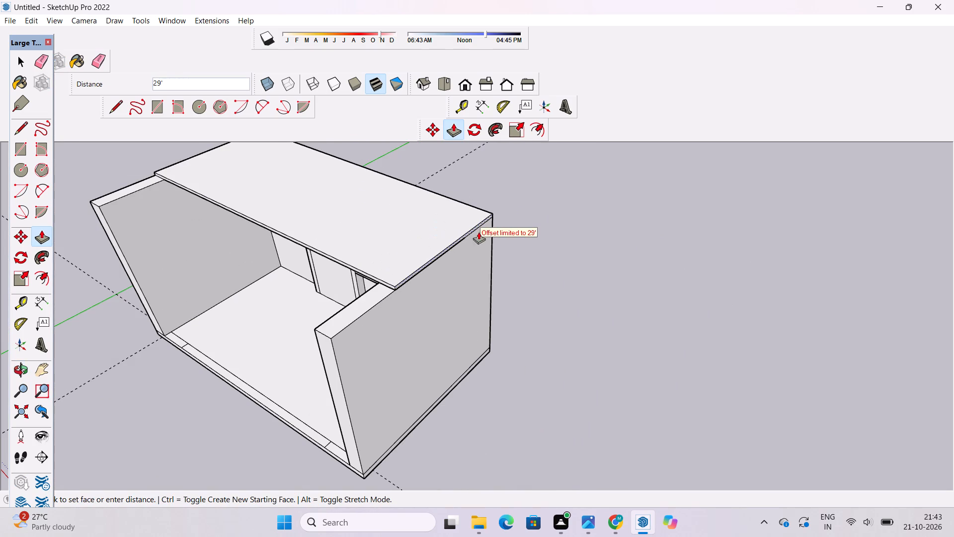
click(447, 278)
Examine the lengthened roof slab and the open front of the building from the front and sides.
key(o)
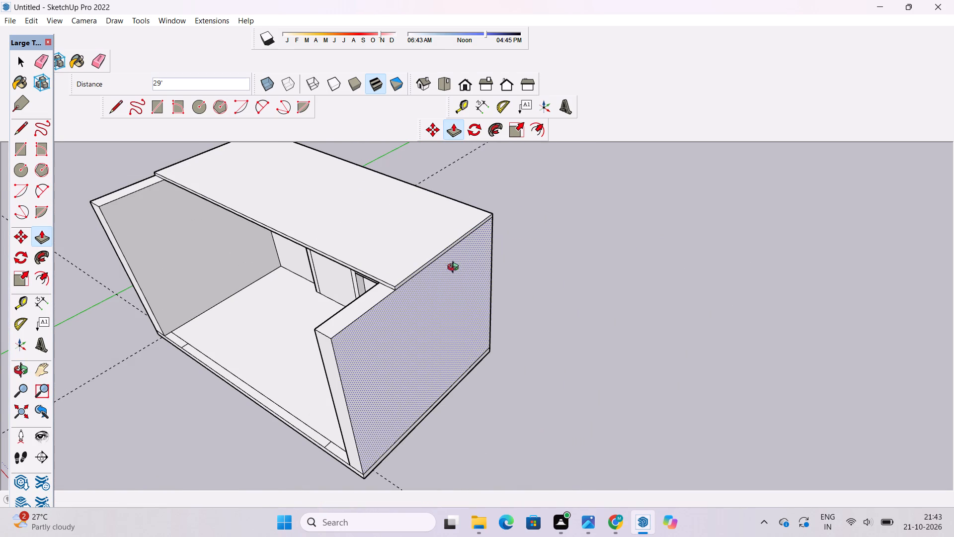
scroll(464, 258, down, 2)
drag(363, 261, 455, 240)
shift+drag(399, 257, 418, 233)
drag(408, 239, 459, 250)
shift+drag(448, 254, 447, 235)
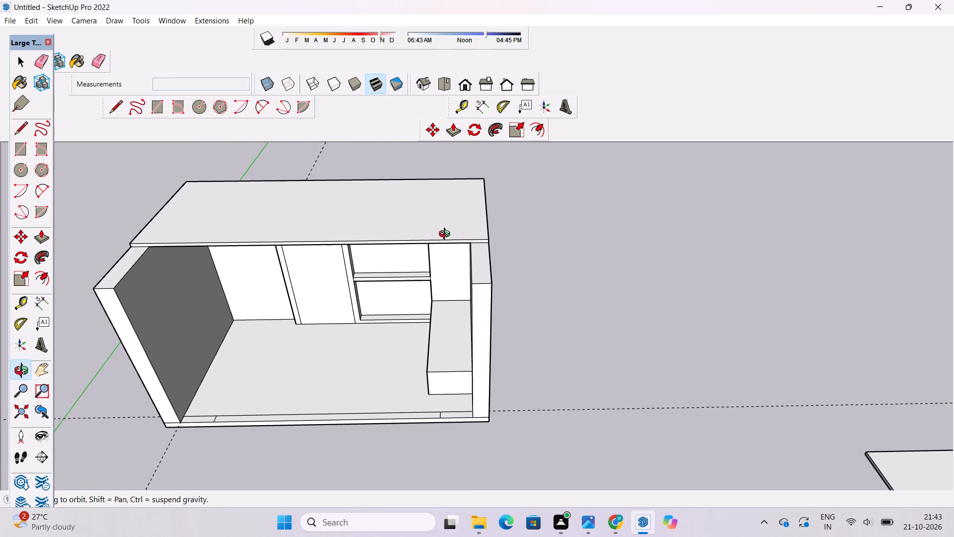
drag(368, 264, 446, 245)
shift+drag(445, 264, 444, 239)
drag(417, 265, 503, 269)
scroll(496, 264, down, 2)
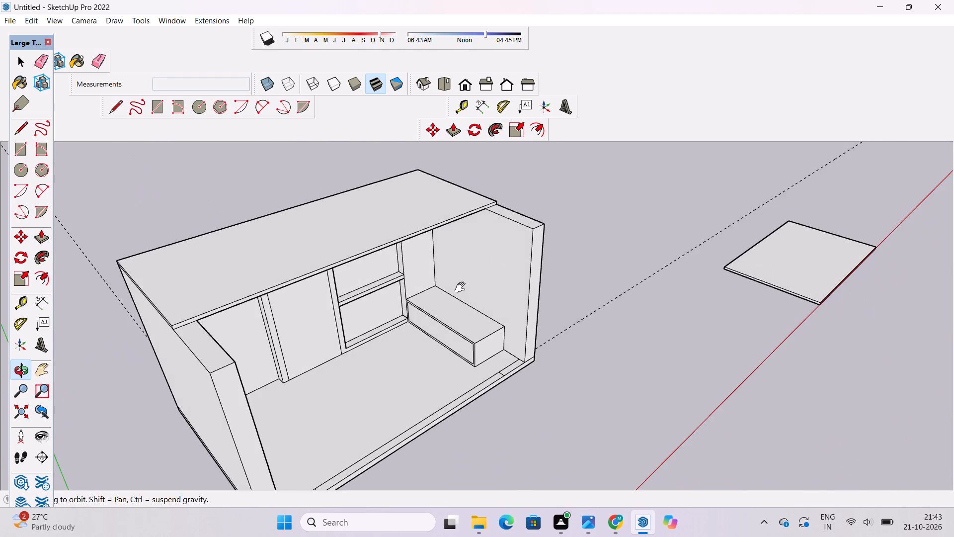
shift+drag(462, 288, 461, 278)
drag(461, 278, 497, 301)
scroll(496, 303, up, 3)
shift+click(490, 302)
scroll(490, 297, down, 2)
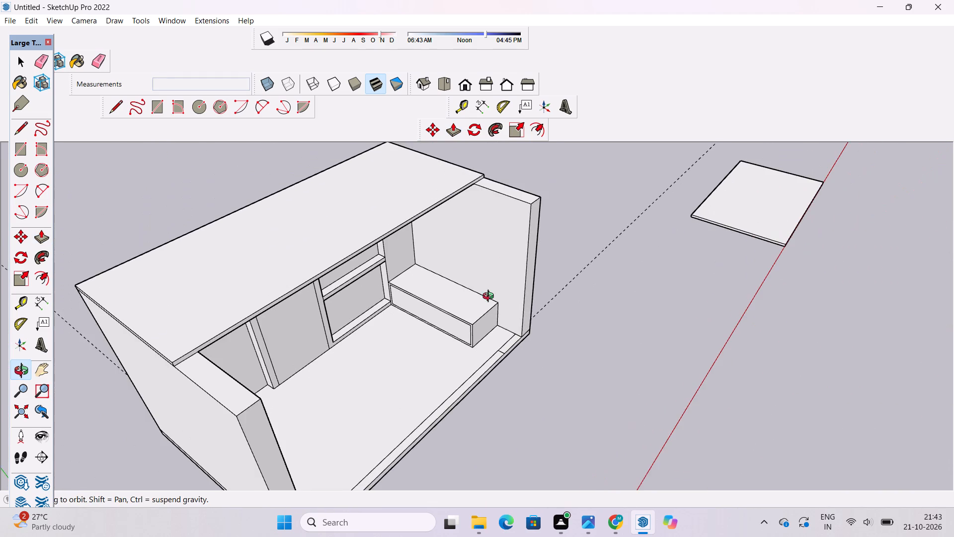
shift+drag(490, 297, 491, 305)
drag(491, 305, 494, 293)
scroll(444, 297, down, 3)
scroll(448, 221, up, 4)
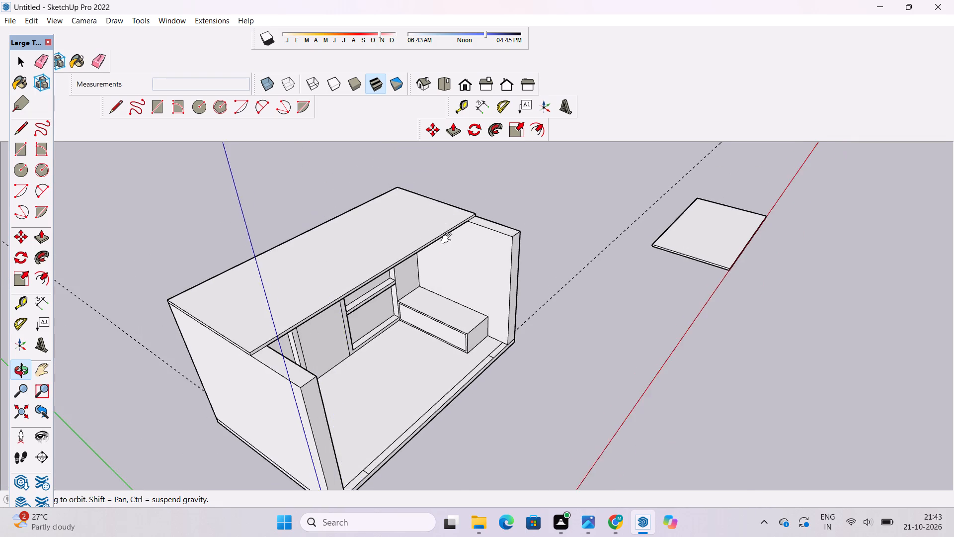
scroll(448, 239, up, 2)
shift+drag(456, 240, 437, 252)
scroll(437, 252, down, 3)
Push/Pull the roof slab's long front edge face forward until flush with the front faces of the side walls.
key(p)
scroll(440, 255, up, 7)
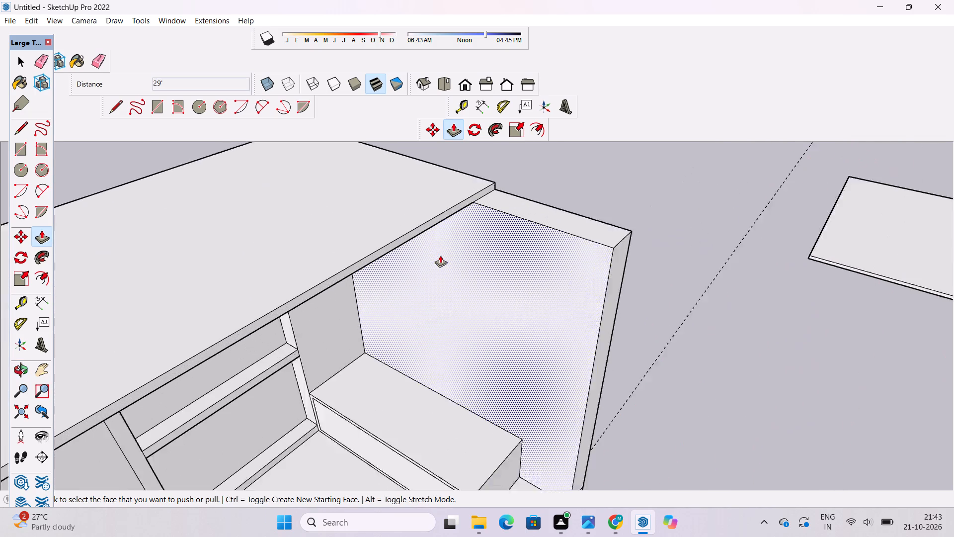
scroll(440, 255, up, 2)
click(447, 206)
scroll(447, 206, down, 9)
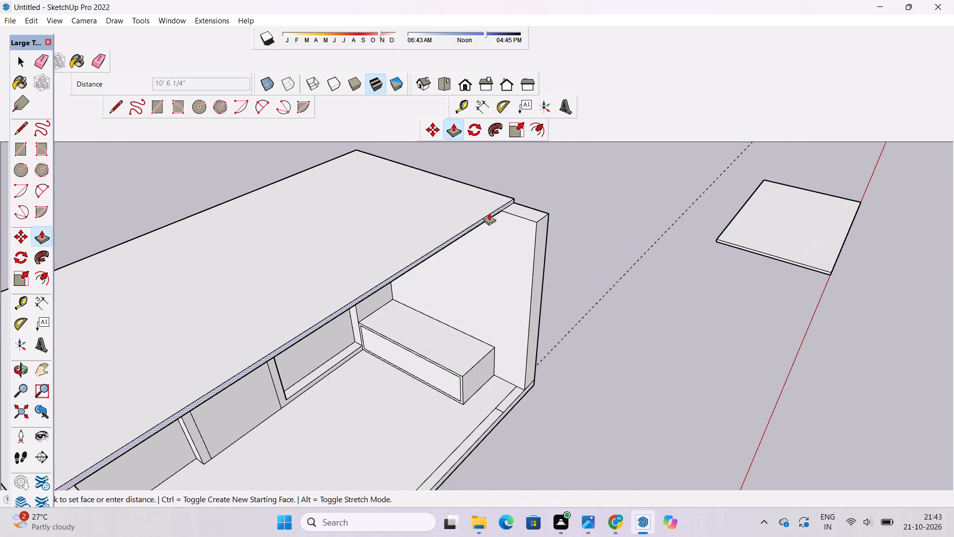
scroll(489, 213, down, 5)
scroll(519, 212, up, 6)
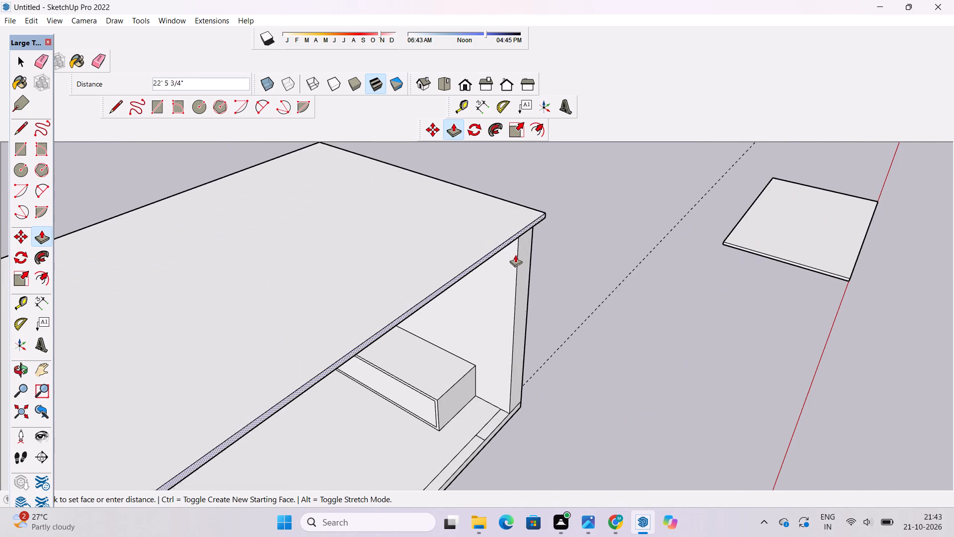
click(521, 260)
Examine the full roof slab and the building's open front from above and from the front corner.
key(o)
scroll(539, 247, down, 4)
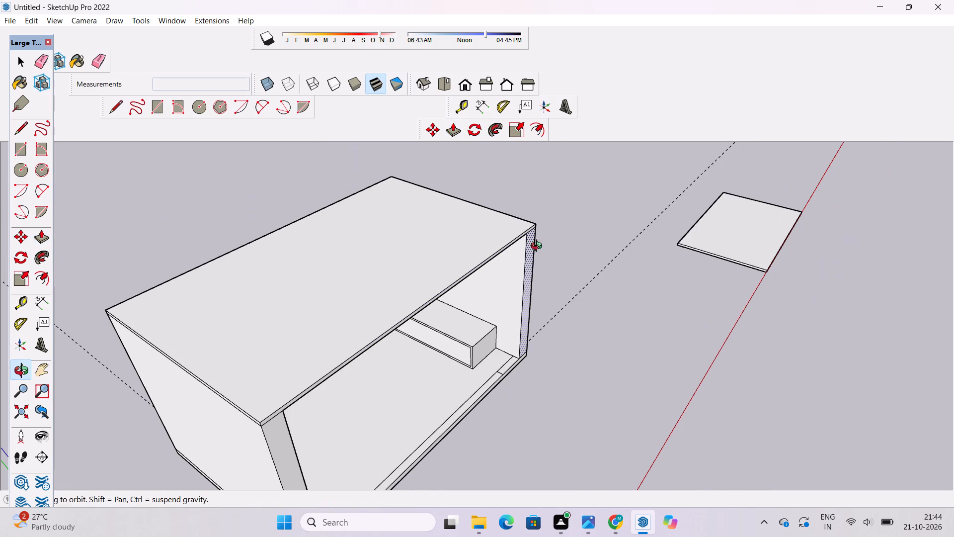
scroll(539, 247, down, 1)
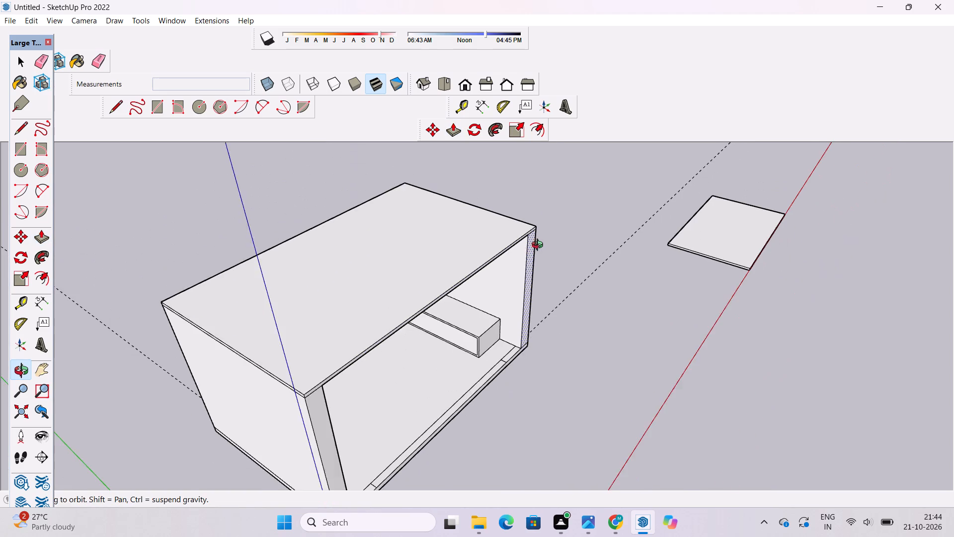
scroll(540, 246, down, 2)
drag(552, 263, 525, 249)
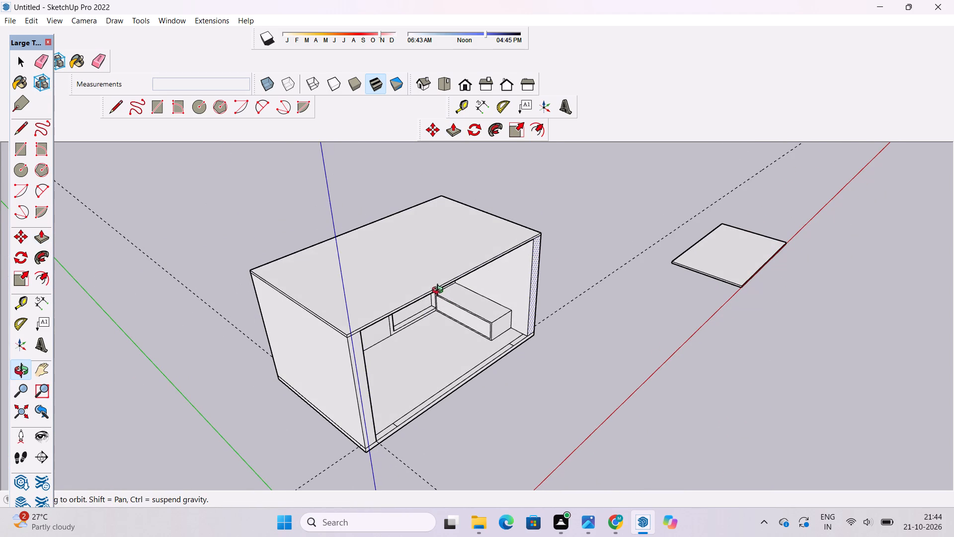
scroll(428, 280, down, 1)
shift+drag(427, 279, 433, 293)
shift+scroll(435, 306, up, 4)
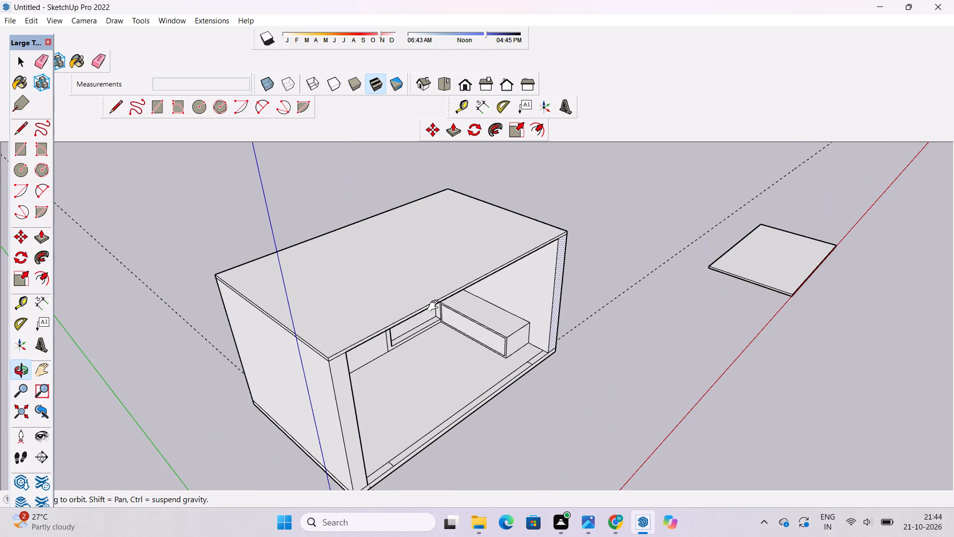
shift+drag(435, 306, 422, 294)
scroll(422, 294, down, 1)
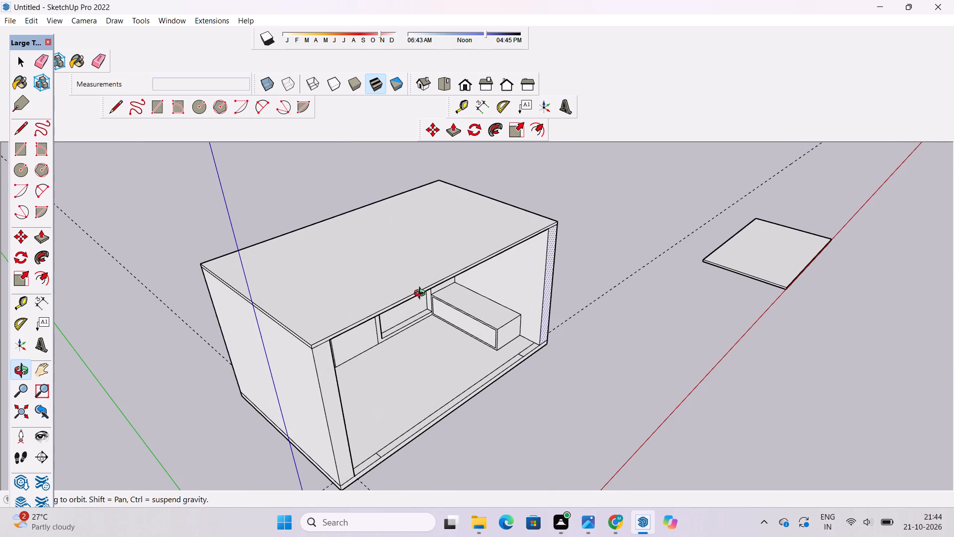
scroll(422, 294, down, 2)
shift+drag(419, 294, 406, 294)
drag(406, 294, 406, 307)
shift+drag(402, 311, 403, 325)
drag(403, 328, 399, 310)
scroll(354, 327, up, 4)
shift+drag(353, 327, 345, 309)
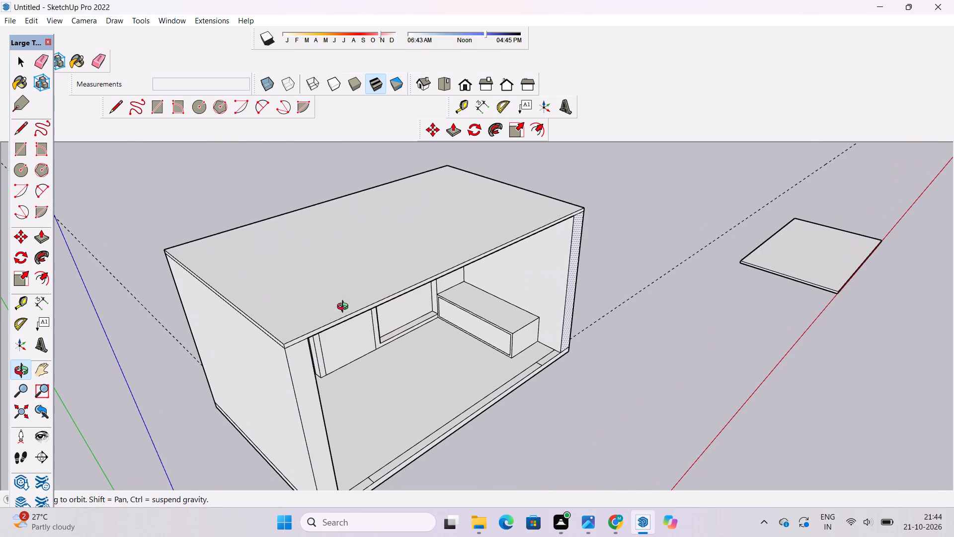
drag(345, 308, 341, 320)
drag(341, 320, 336, 316)
scroll(336, 309, down, 1)
shift+click(336, 309)
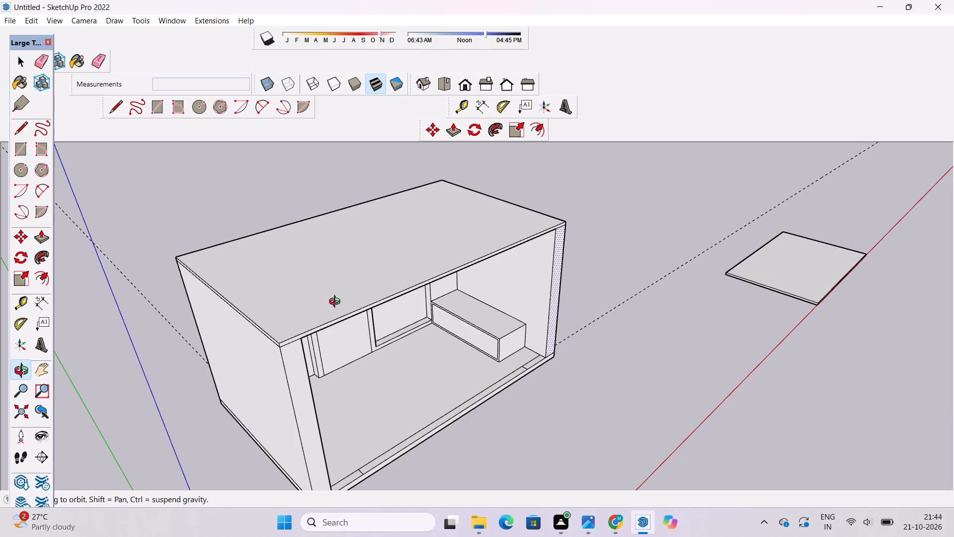
shift+drag(339, 300, 340, 314)
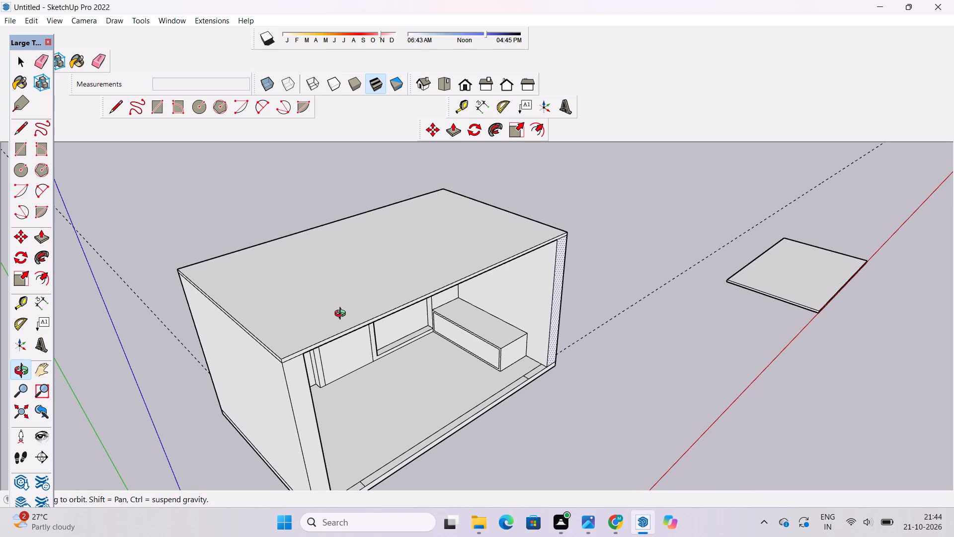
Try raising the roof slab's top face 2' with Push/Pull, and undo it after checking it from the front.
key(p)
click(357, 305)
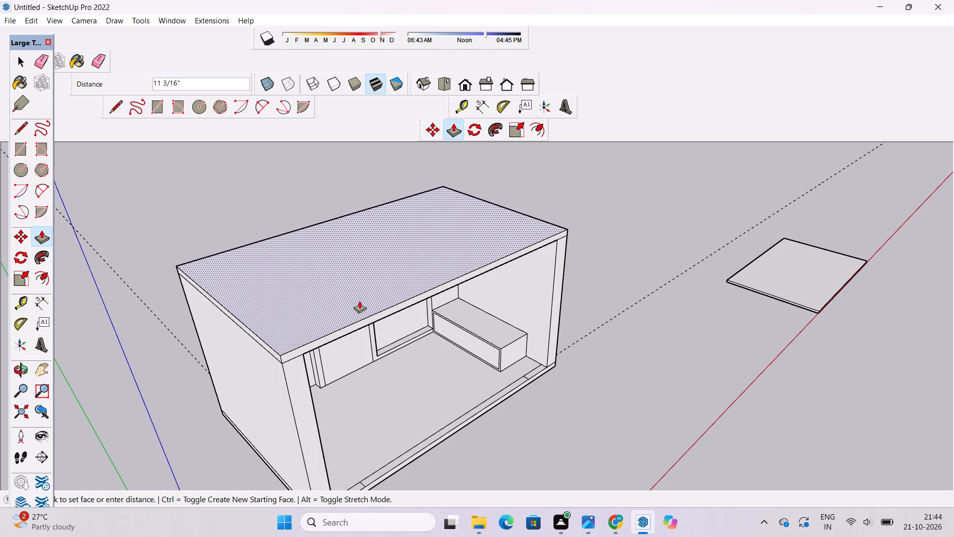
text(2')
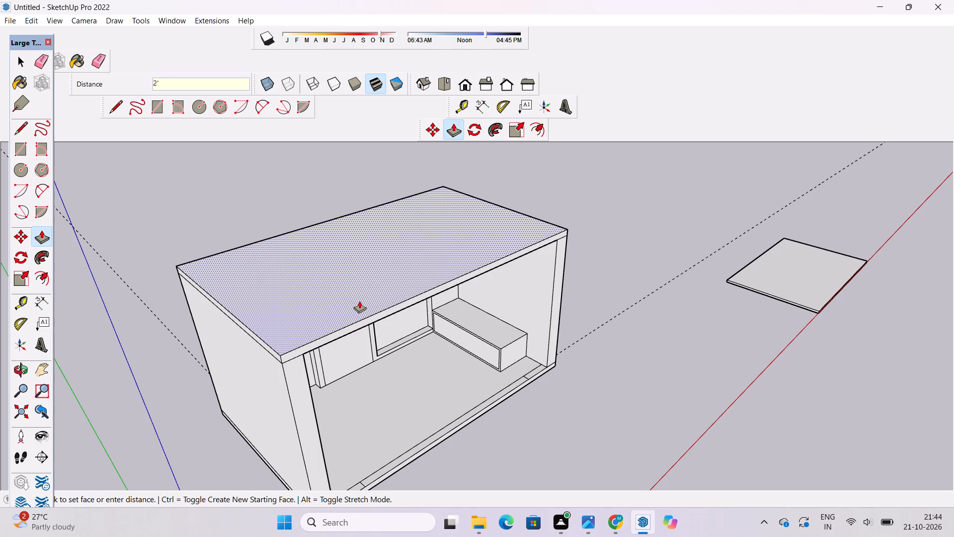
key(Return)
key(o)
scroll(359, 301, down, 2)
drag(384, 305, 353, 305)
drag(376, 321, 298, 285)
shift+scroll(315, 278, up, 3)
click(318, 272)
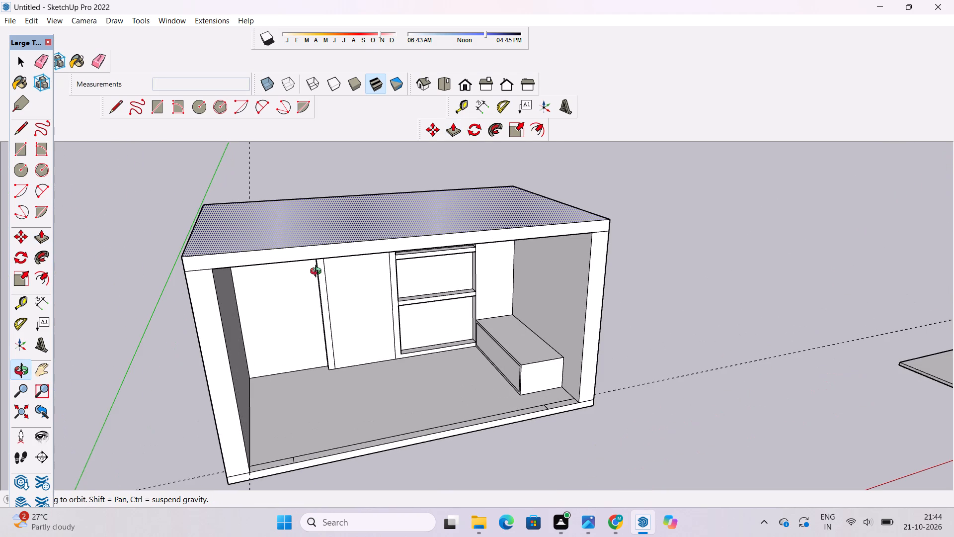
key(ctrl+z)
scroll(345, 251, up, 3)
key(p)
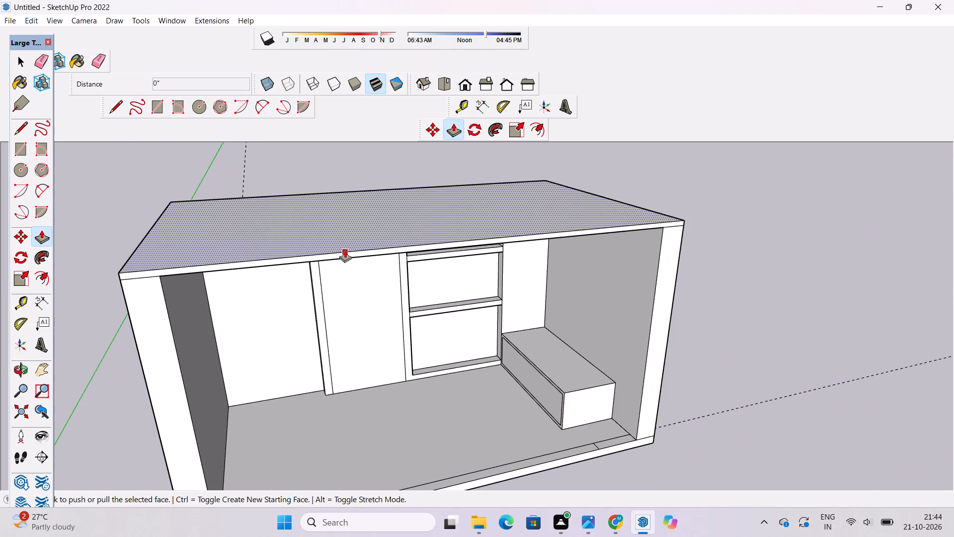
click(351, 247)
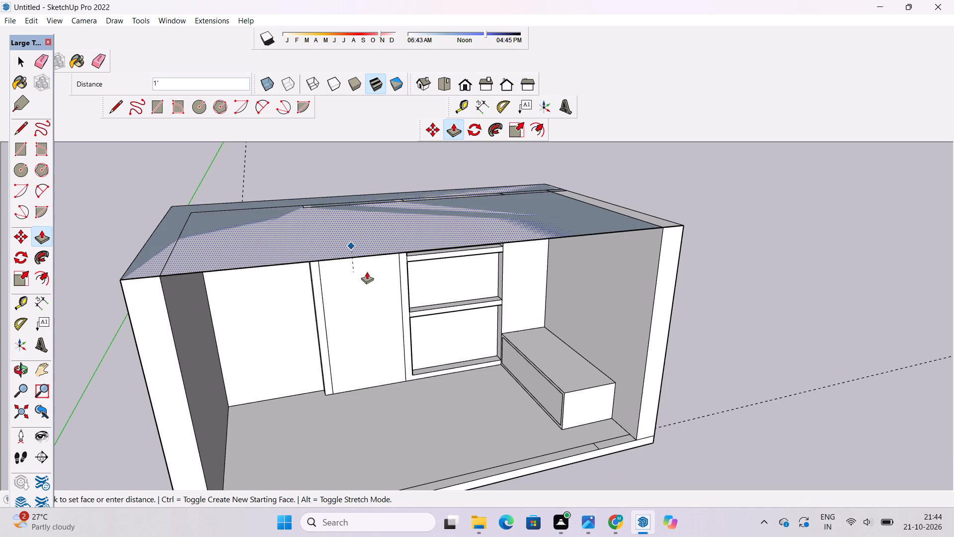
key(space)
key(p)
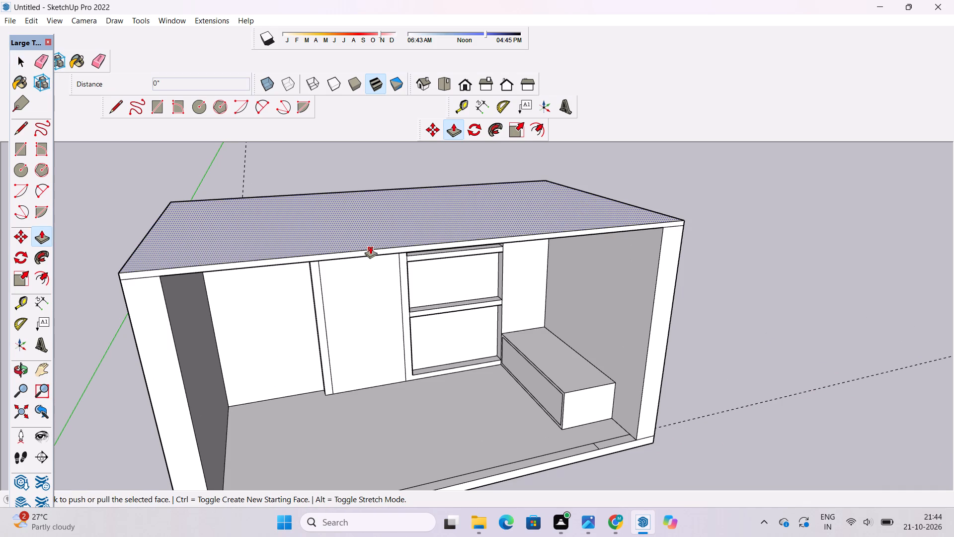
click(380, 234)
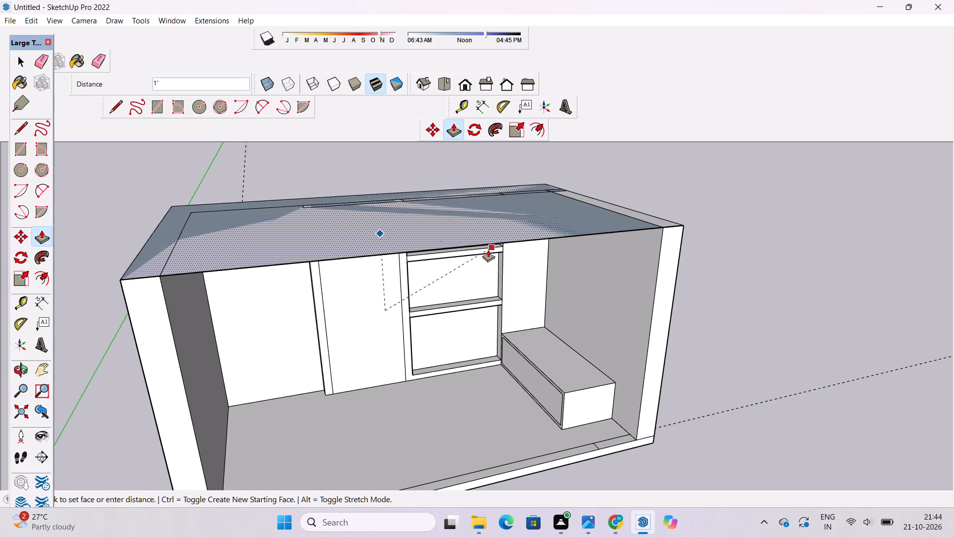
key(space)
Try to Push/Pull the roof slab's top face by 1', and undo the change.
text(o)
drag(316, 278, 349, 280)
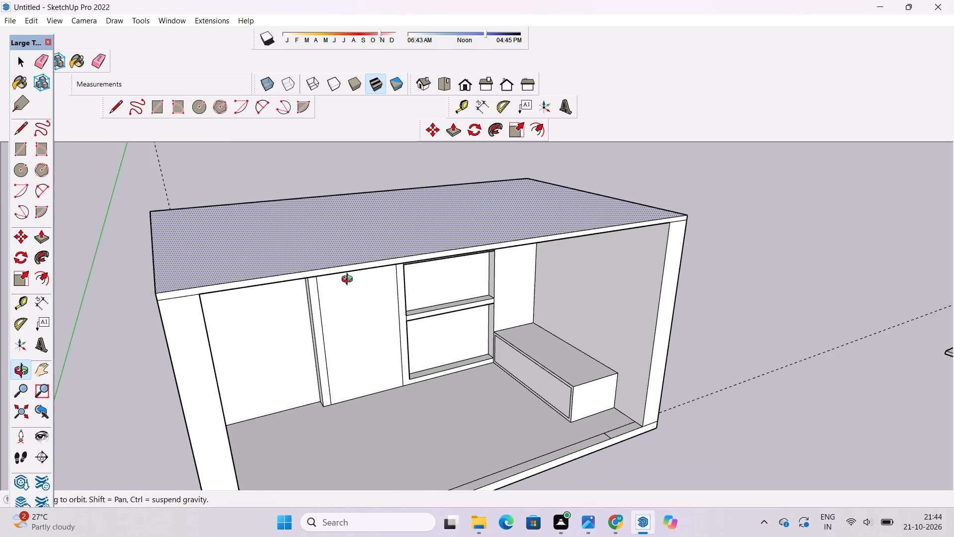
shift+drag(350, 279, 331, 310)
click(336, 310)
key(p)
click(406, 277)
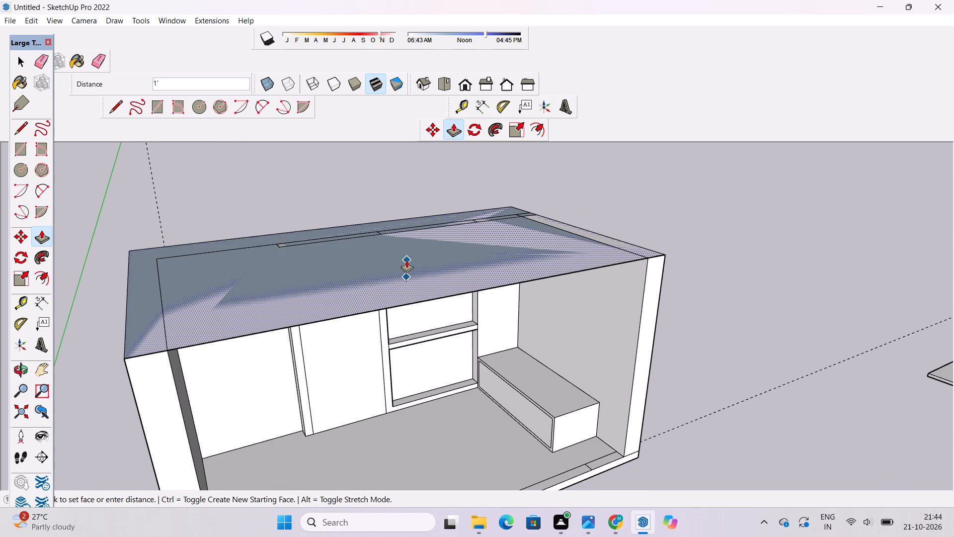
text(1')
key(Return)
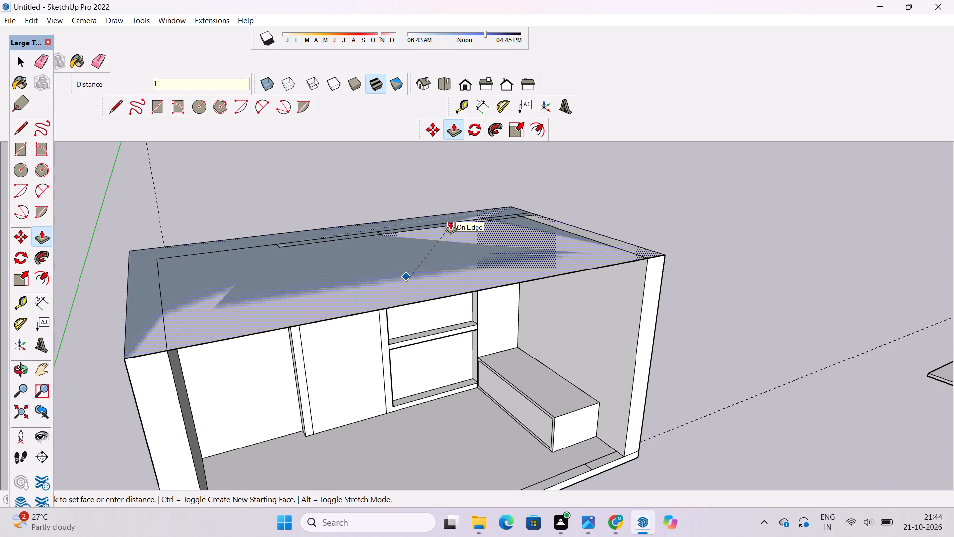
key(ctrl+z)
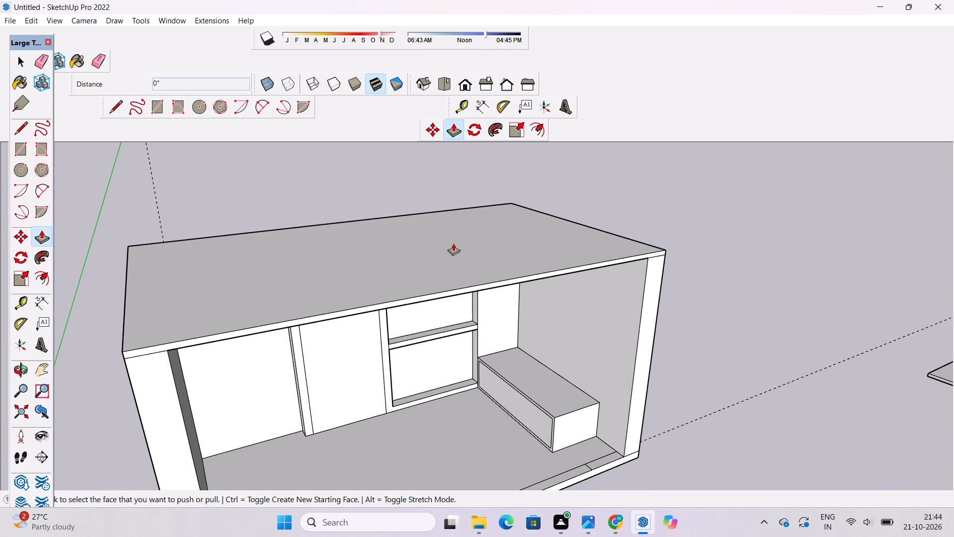
Push/Pull the roof slab's top face upward by 1', and clear the selection.
click(453, 264)
text(1')
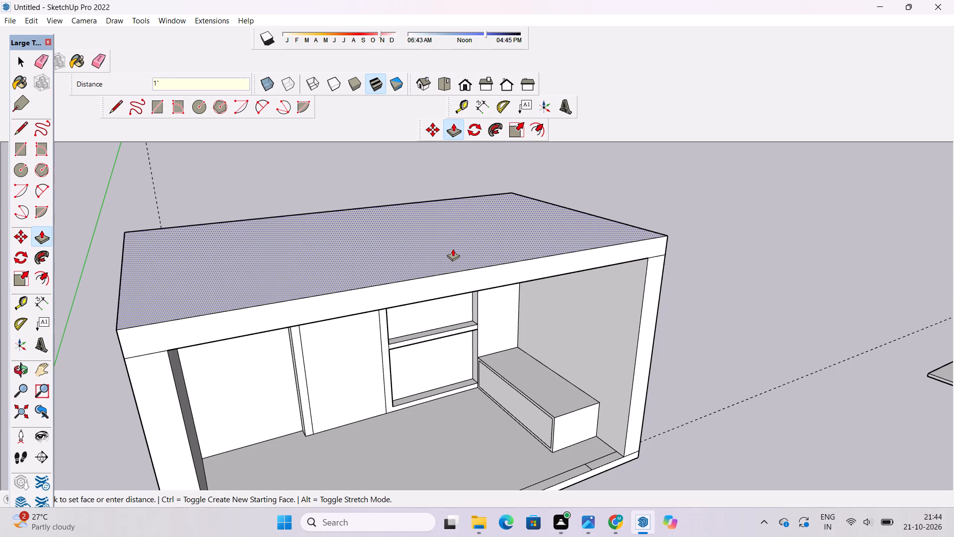
key(Return)
key(o)
scroll(453, 249, down, 2)
shift+drag(453, 249, 445, 262)
scroll(422, 284, down, 4)
shift+drag(424, 278, 400, 301)
key(space)
click(321, 206)
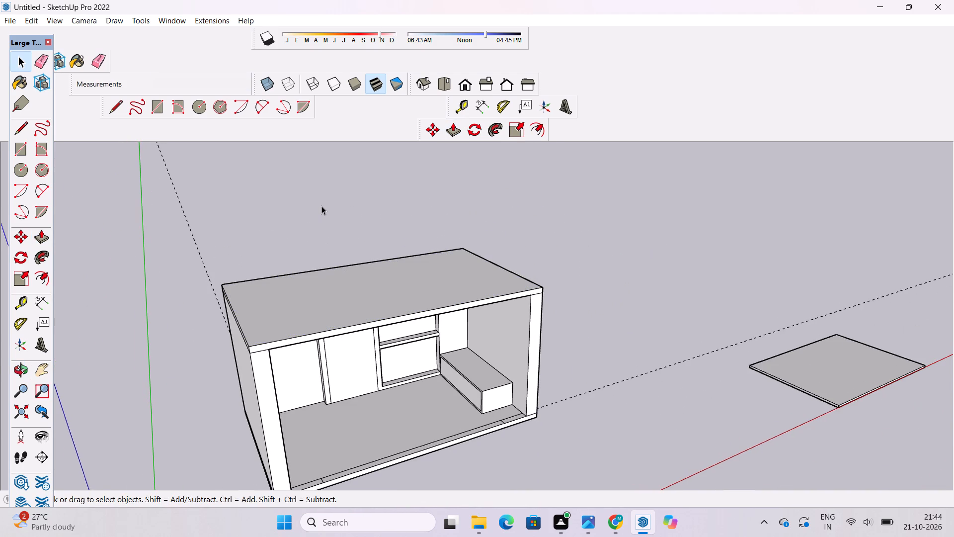
Examine the thickened roof slab and the whole building from above, the front and the front corner.
key(o)
scroll(322, 219, down, 2)
drag(330, 287, 330, 324)
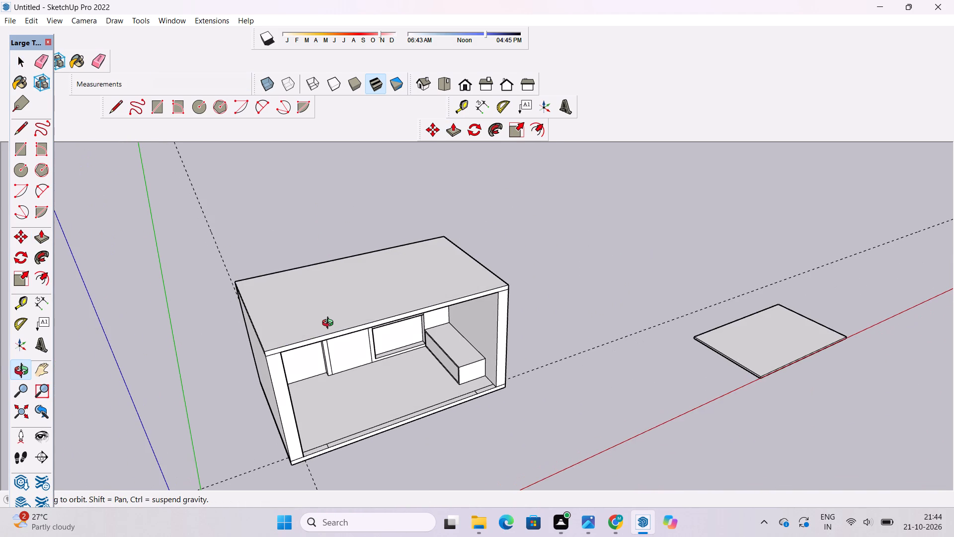
scroll(324, 323, down, 1)
shift+click(324, 323)
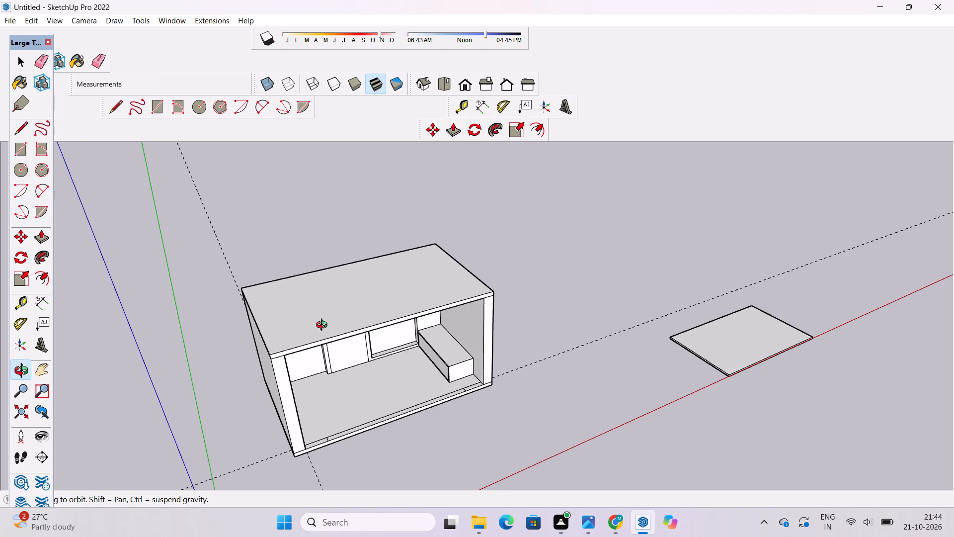
scroll(325, 326, down, 4)
shift+drag(318, 340, 309, 323)
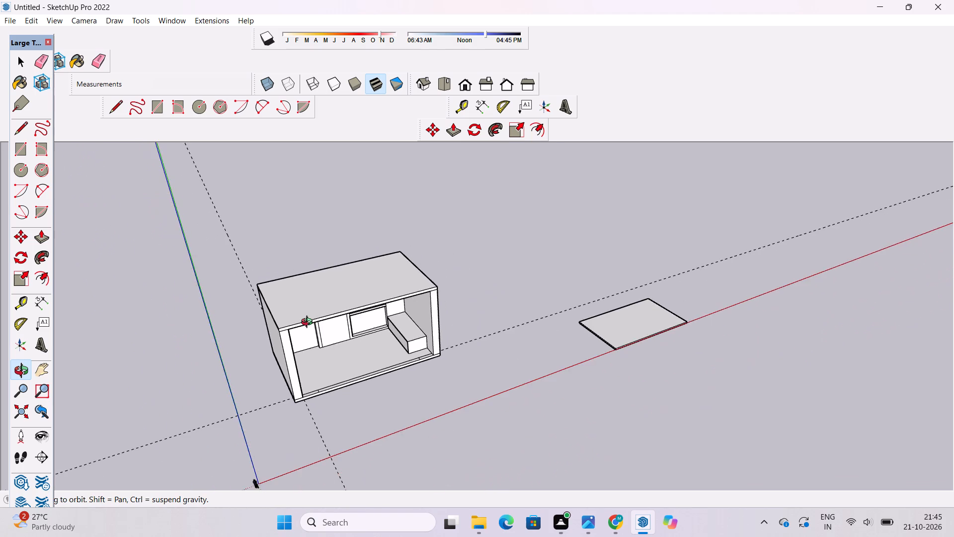
drag(318, 318, 274, 345)
scroll(317, 367, up, 4)
shift+drag(318, 369, 322, 390)
drag(322, 390, 342, 327)
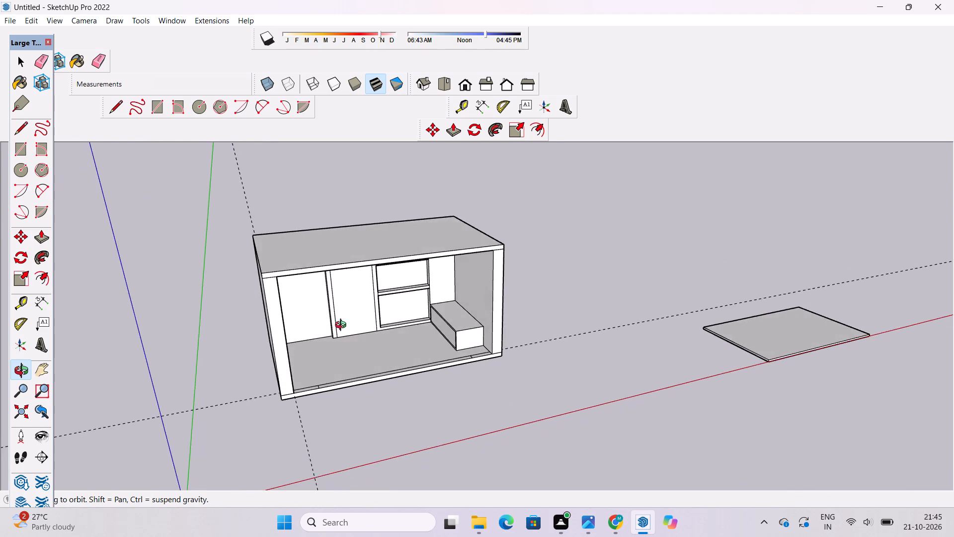
scroll(343, 324, down, 2)
shift+drag(343, 324, 347, 341)
drag(342, 358, 329, 313)
shift+scroll(330, 304, down, 3)
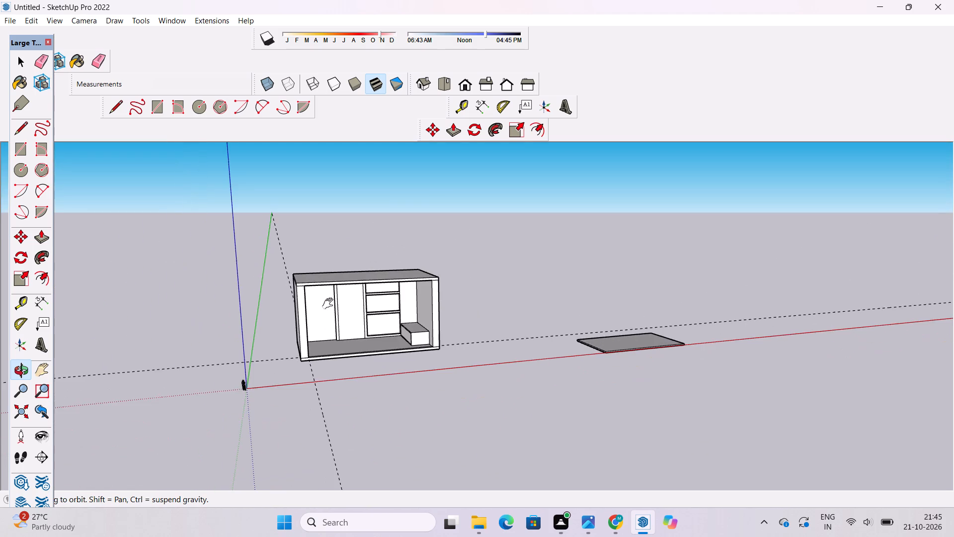
drag(330, 304, 334, 322)
shift+scroll(349, 269, up, 1)
shift+click(349, 269)
drag(349, 269, 336, 304)
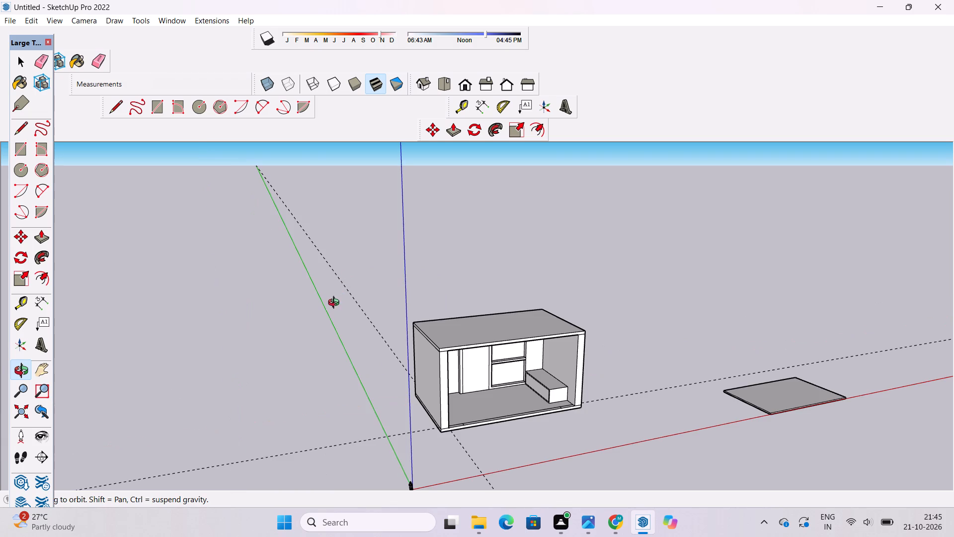
drag(336, 304, 332, 315)
shift+drag(477, 342, 365, 322)
drag(365, 322, 352, 349)
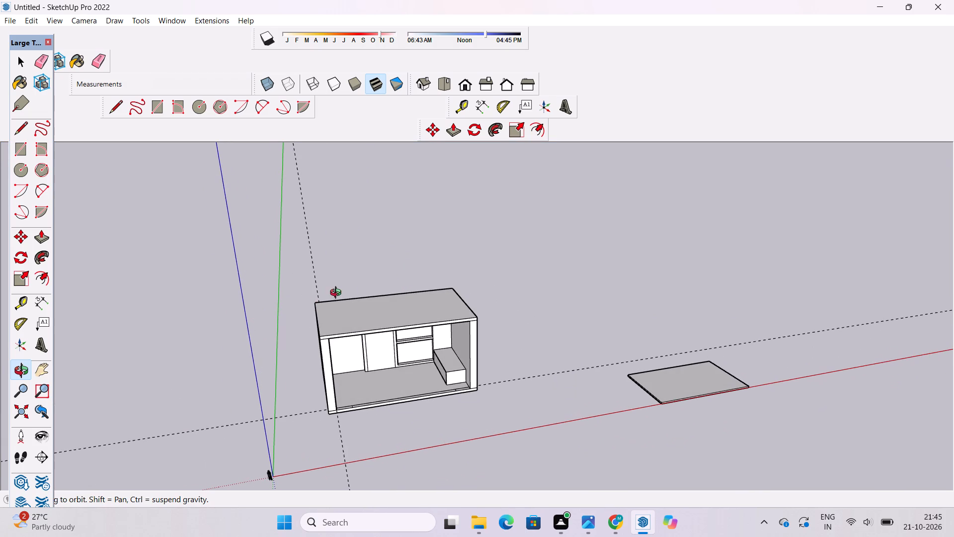
Examine the underside of the roof slab and the interior back wall through the building's open front.
scroll(338, 294, down, 5)
drag(378, 369, 369, 262)
scroll(409, 306, up, 9)
drag(409, 306, 355, 295)
shift+drag(357, 295, 410, 308)
scroll(404, 322, up, 3)
shift+drag(394, 320, 431, 322)
drag(434, 320, 433, 308)
scroll(398, 328, down, 1)
drag(388, 343, 402, 386)
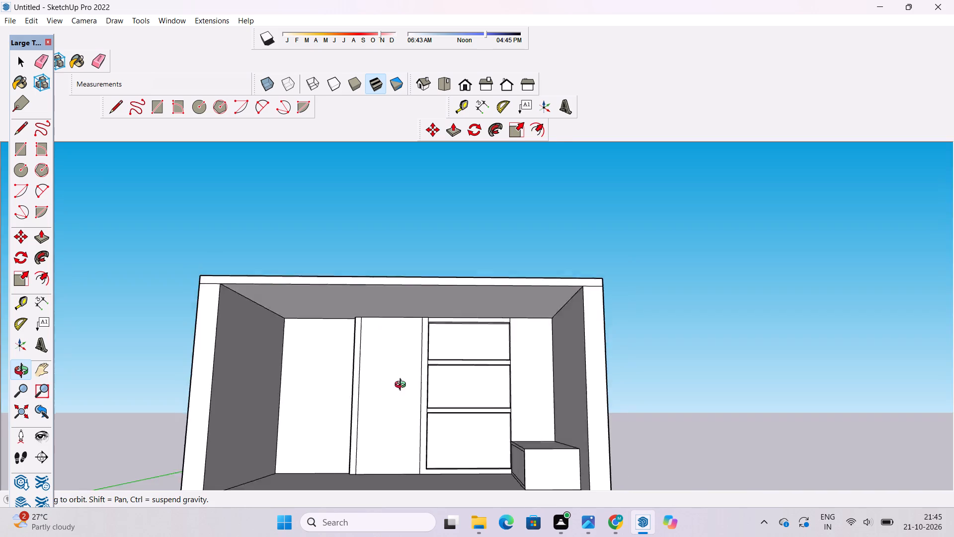
drag(402, 386, 413, 425)
shift+drag(415, 424, 415, 392)
drag(418, 392, 415, 341)
scroll(415, 334, up, 1)
shift+drag(415, 334, 425, 351)
drag(422, 349, 409, 328)
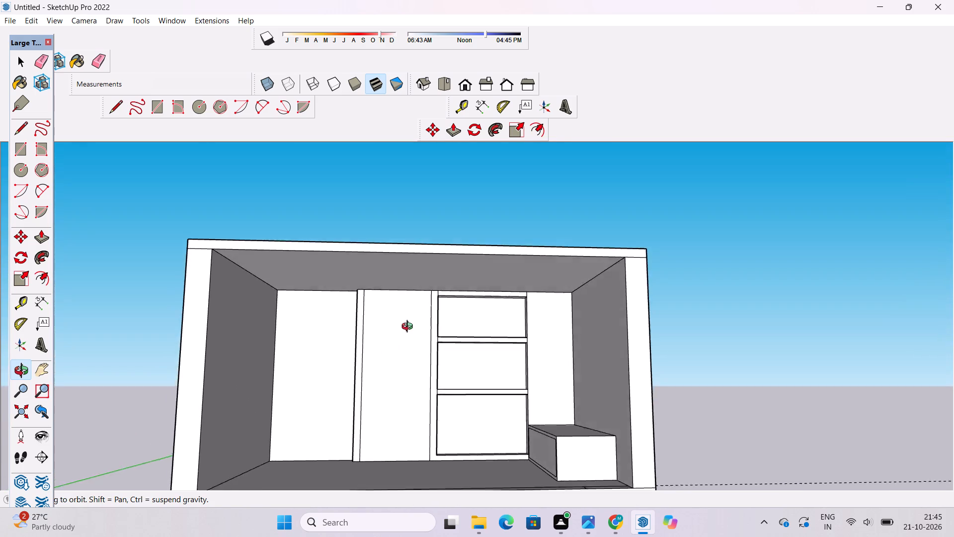
drag(409, 328, 392, 313)
scroll(388, 303, up, 5)
shift+drag(388, 303, 429, 343)
drag(429, 343, 423, 306)
scroll(423, 306, down, 2)
shift+click(423, 306)
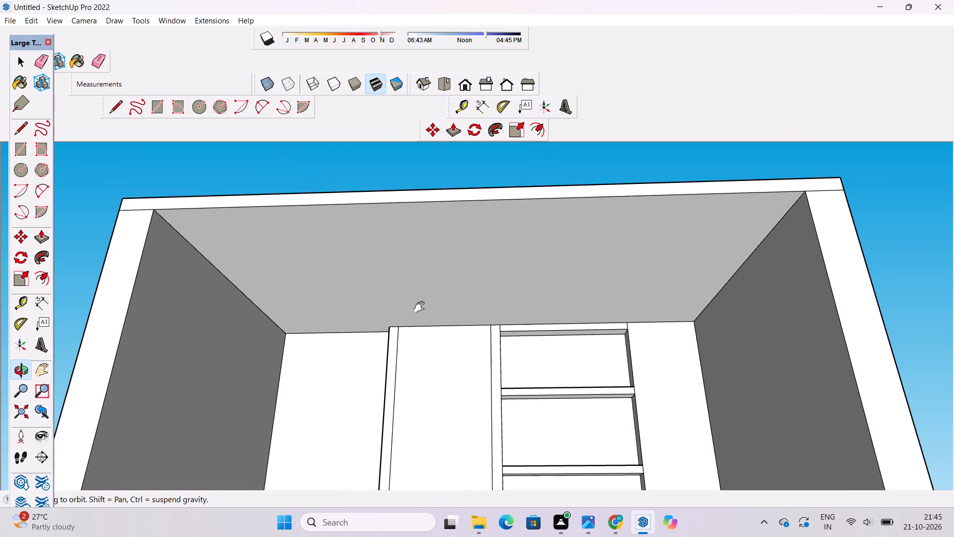
Start a circle on the underside of the roof slab with the Circle tool.
key(c)
scroll(421, 307, down, 3)
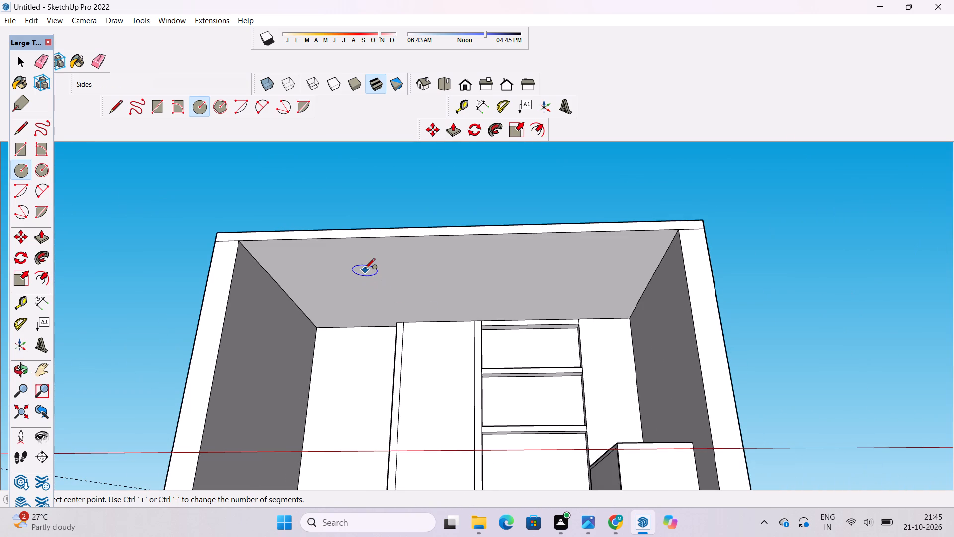
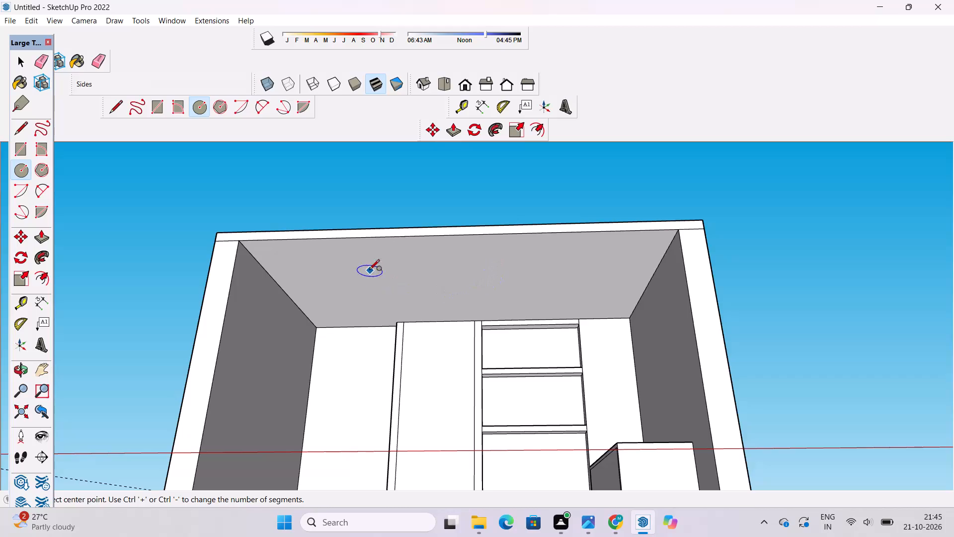
Draw a circle with a 2' radius on the room's ceiling, near its left end.
click(342, 286)
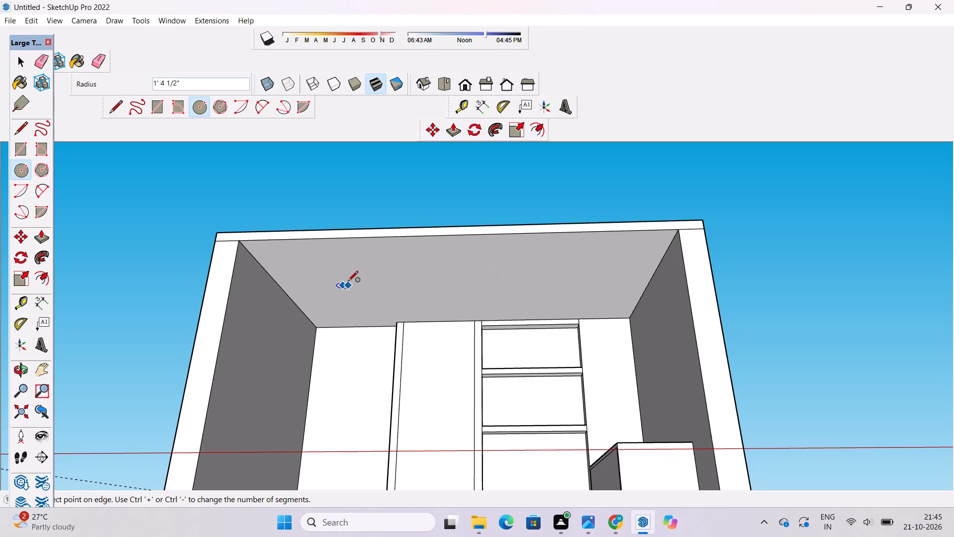
text(2')
key(Return)
key(space)
Copy the ceiling circle along the ceiling's length three times at 22' spacing to form a row of four.
scroll(324, 294, up, 2)
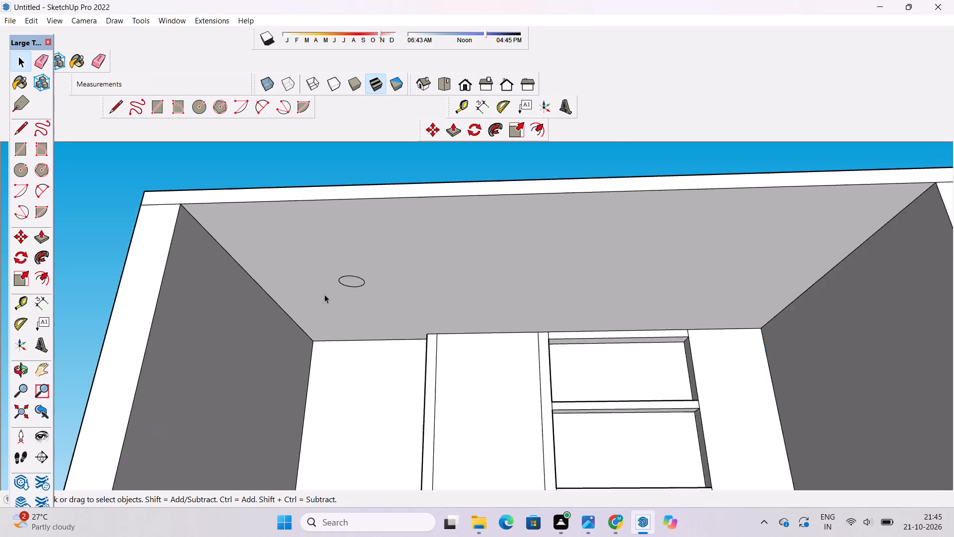
scroll(324, 294, up, 13)
double_click(359, 278)
key(m)
scroll(352, 274, down, 2)
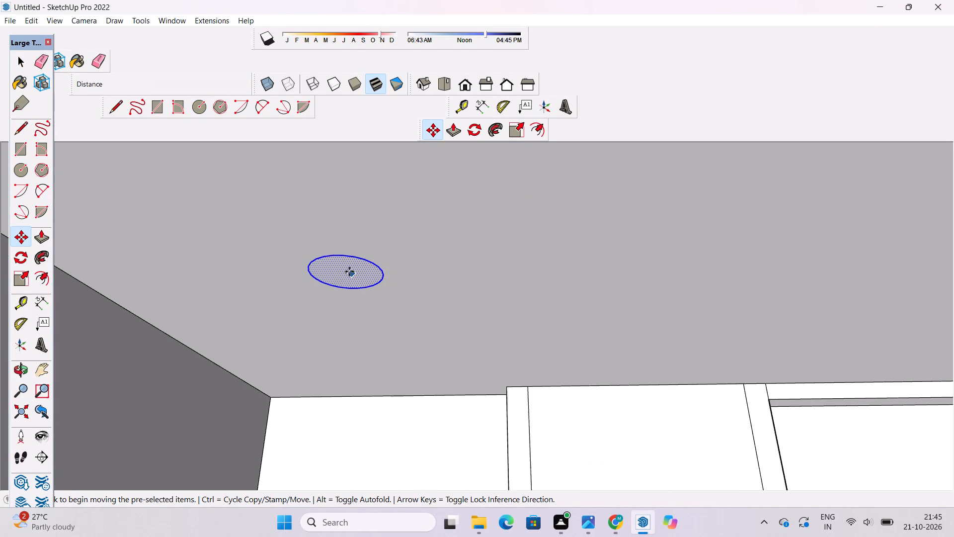
scroll(349, 271, down, 8)
click(330, 273)
scroll(330, 273, down, 7)
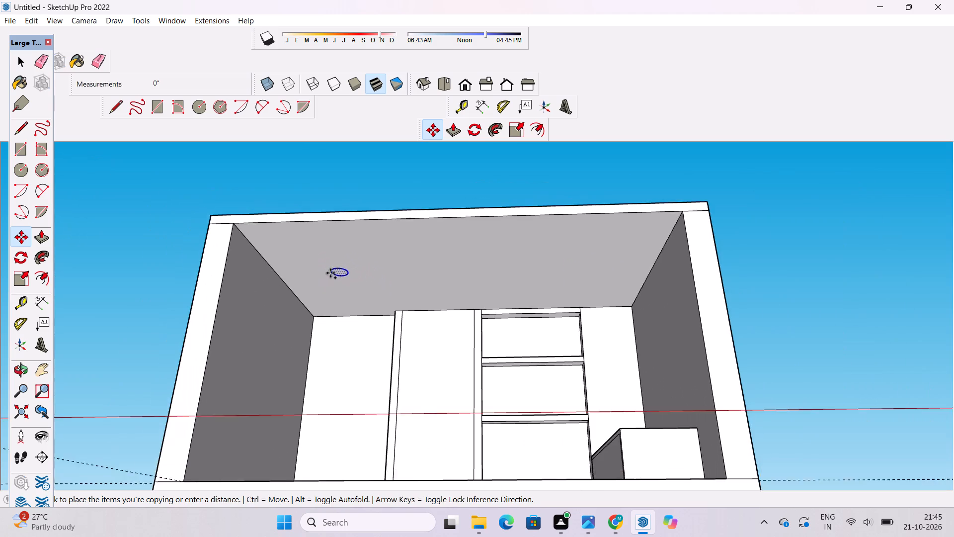
scroll(330, 273, down, 1)
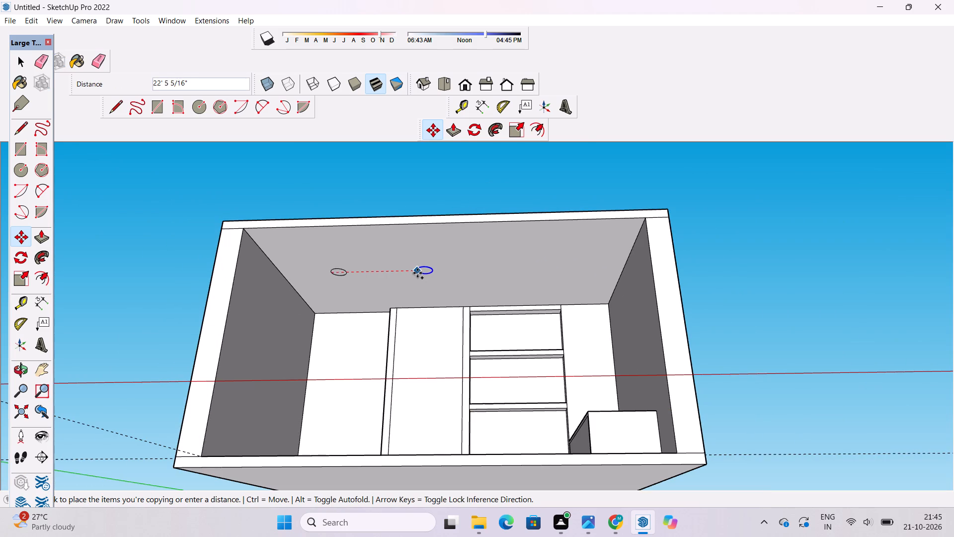
text(22')
key(Return)
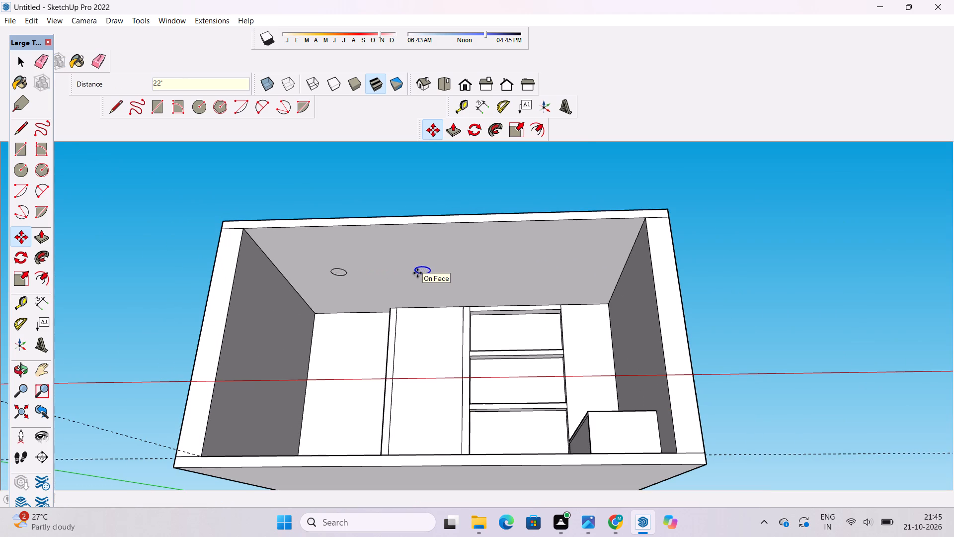
text(*3)
key(Return)
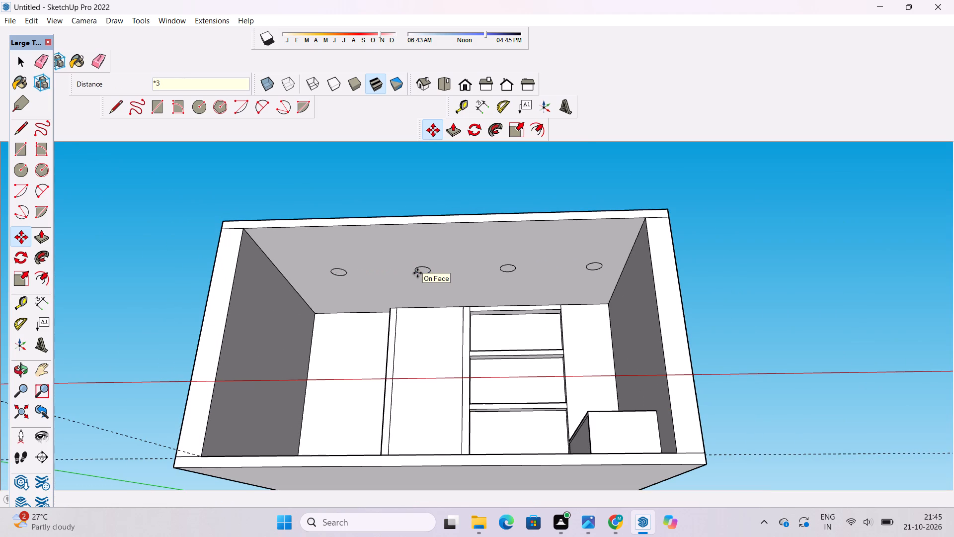
Examine the room model from the front and from above its roof.
key(o)
scroll(419, 278, down, 4)
drag(456, 238, 494, 344)
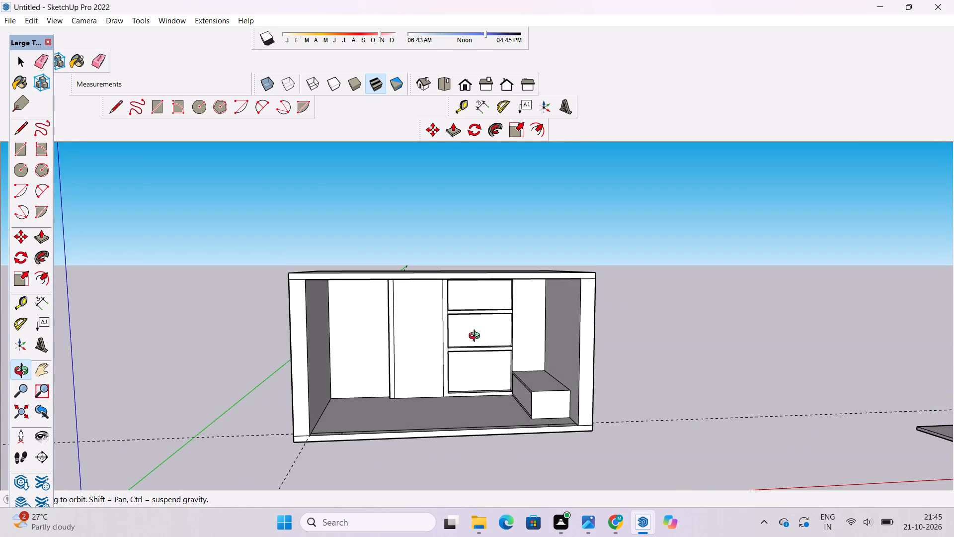
scroll(464, 333, up, 1)
shift+drag(462, 328, 455, 327)
click(453, 327)
key(space)
click(216, 355)
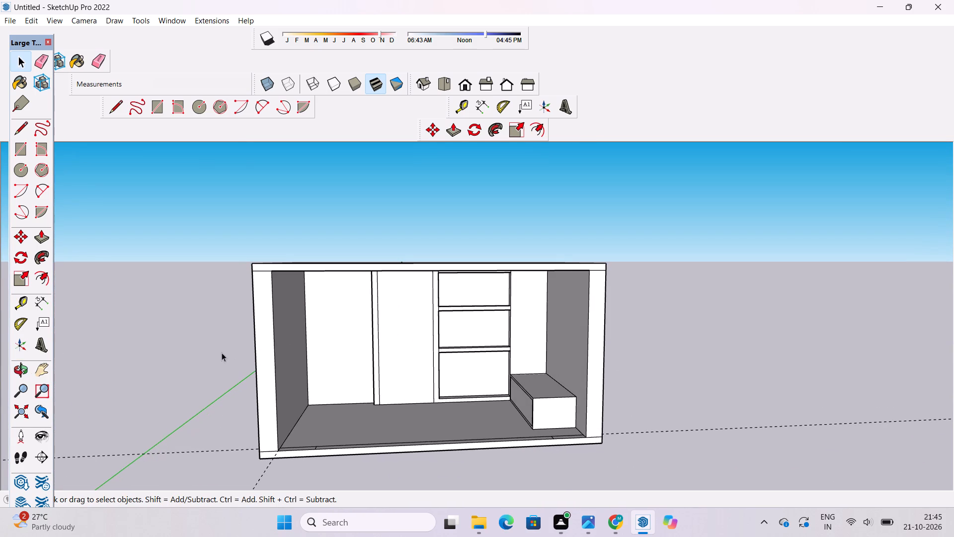
key(i)
key(o)
shift+drag(305, 311, 295, 316)
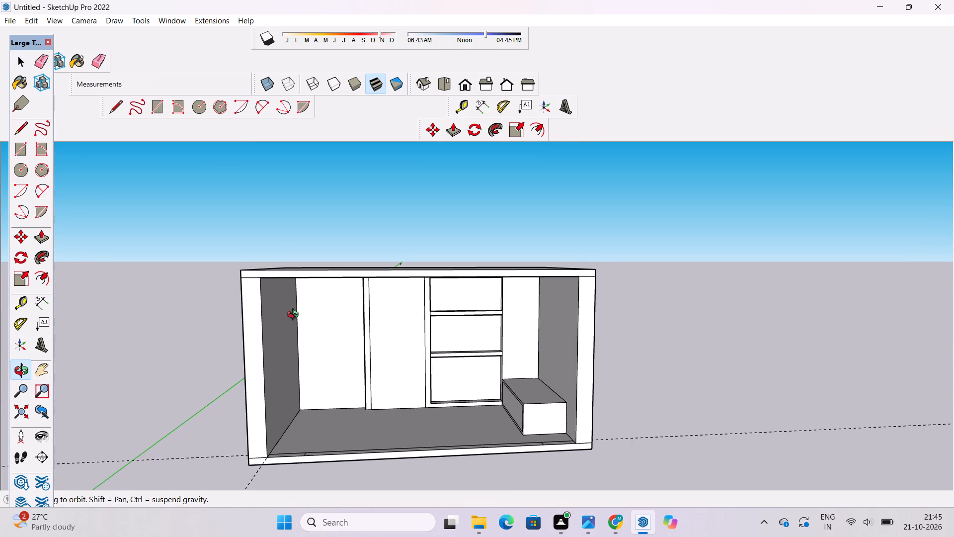
drag(295, 316, 318, 329)
scroll(328, 326, down, 2)
shift+drag(333, 321, 405, 381)
shift+drag(366, 352, 363, 340)
drag(363, 340, 251, 373)
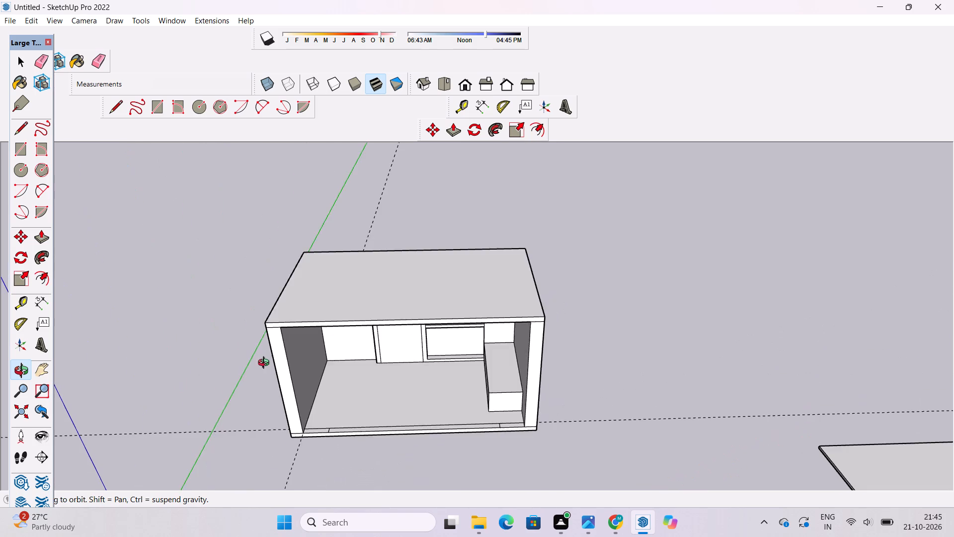
scroll(284, 369, up, 3)
shift+drag(284, 369, 284, 357)
drag(284, 356, 284, 379)
scroll(306, 319, down, 1)
shift+drag(306, 319, 294, 329)
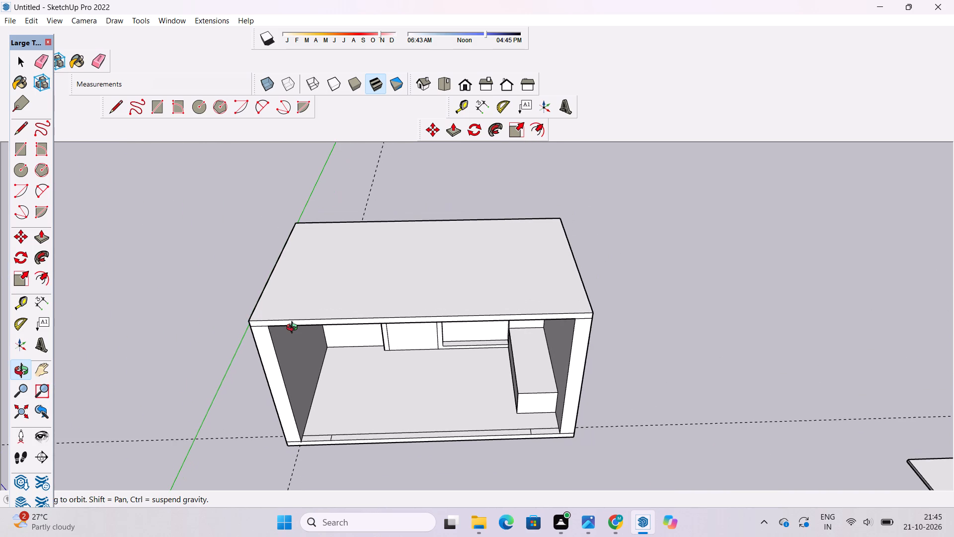
scroll(294, 329, down, 1)
shift+double_click(294, 329)
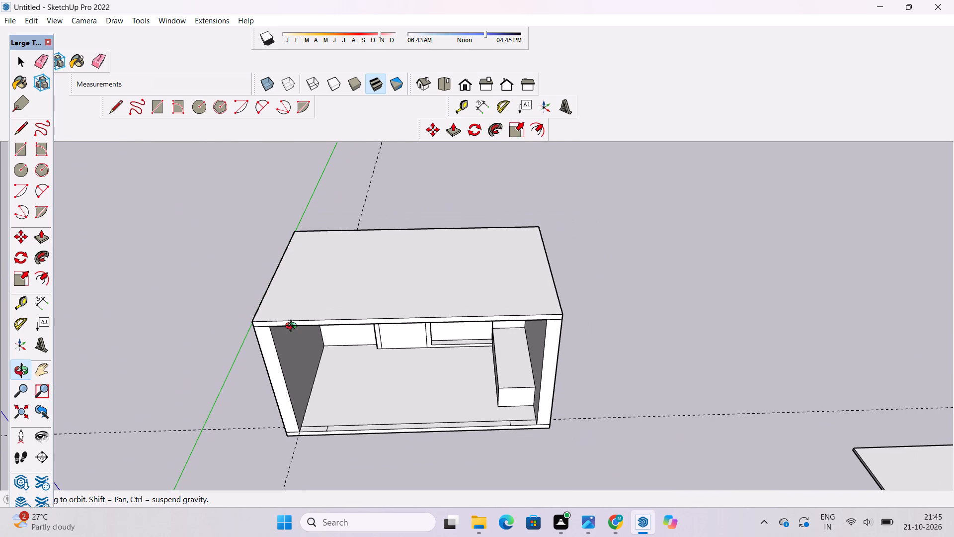
drag(291, 329, 287, 336)
shift+drag(296, 320, 297, 325)
shift+drag(297, 325, 290, 333)
Place a guide line 5' in from the roof's left short edge, parallel to it.
key(t)
scroll(275, 333, down, 2)
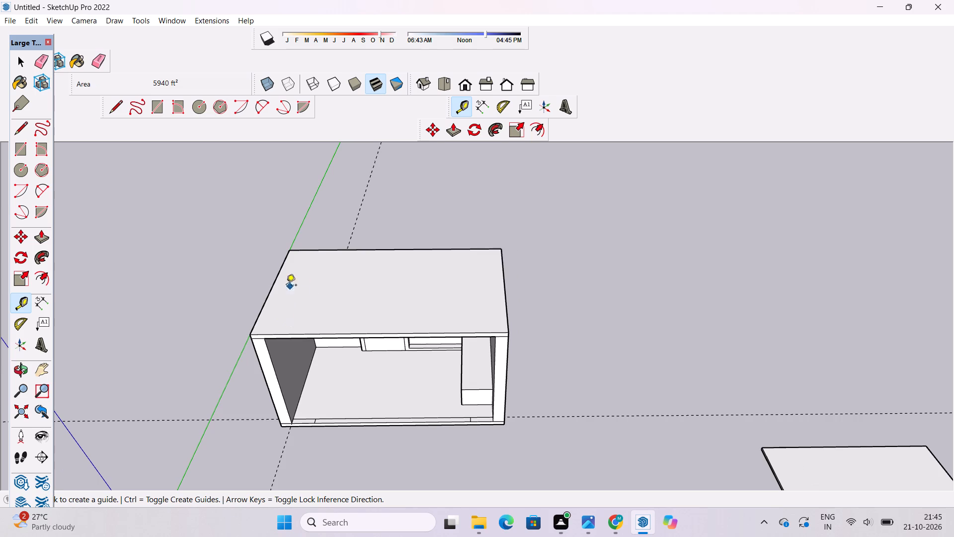
scroll(281, 285, up, 5)
scroll(267, 287, down, 2)
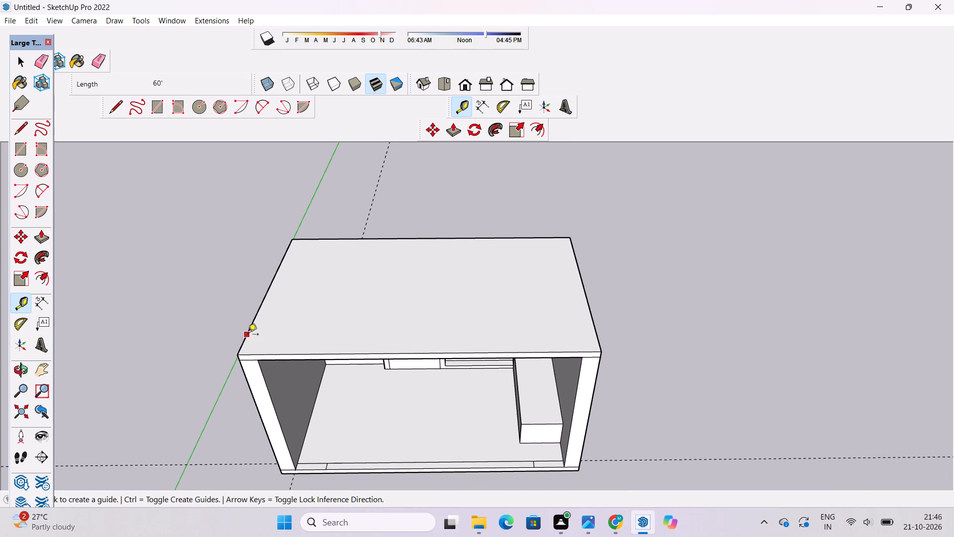
scroll(237, 355, up, 3)
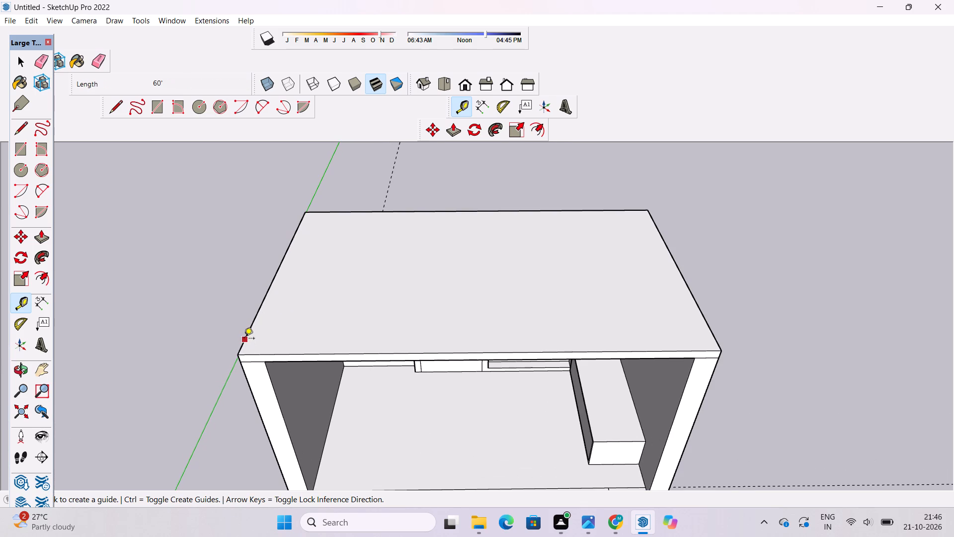
click(244, 339)
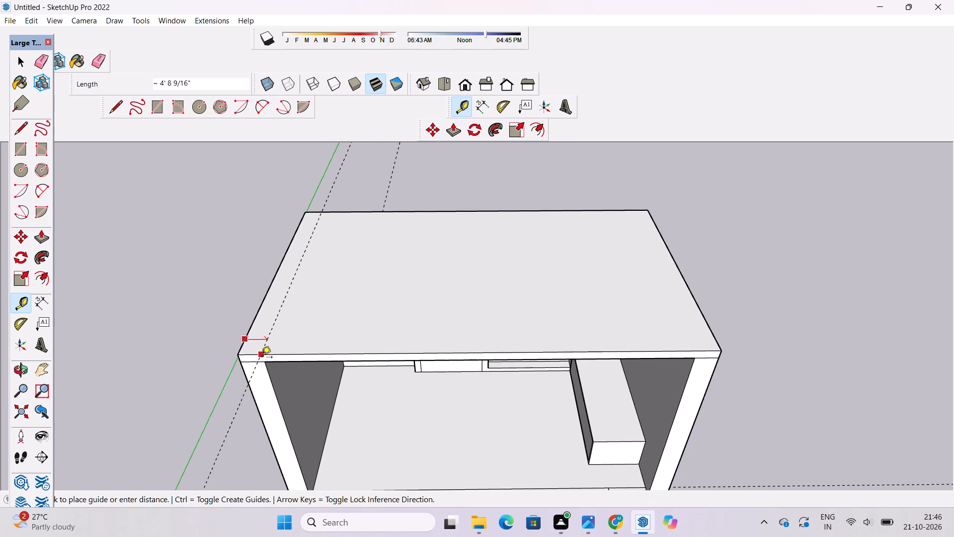
scroll(262, 358, up, 6)
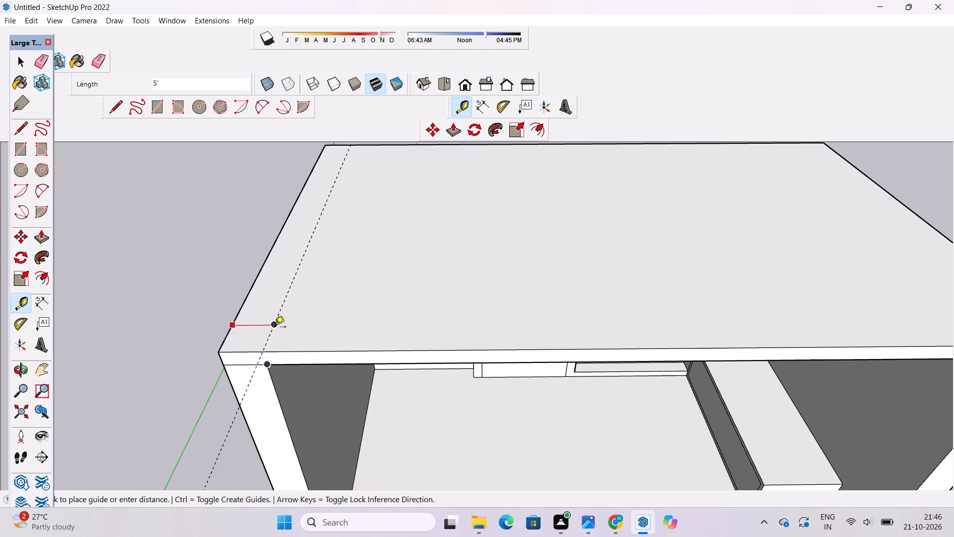
click(275, 328)
Place a guide line 5' in from the roof's right short edge, parallel to it.
scroll(262, 345, down, 11)
scroll(555, 302, up, 9)
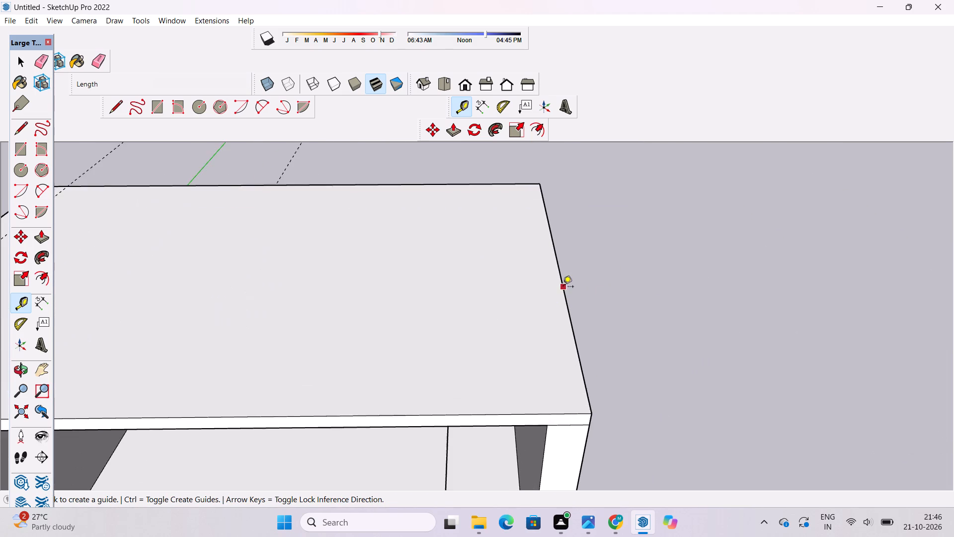
click(559, 266)
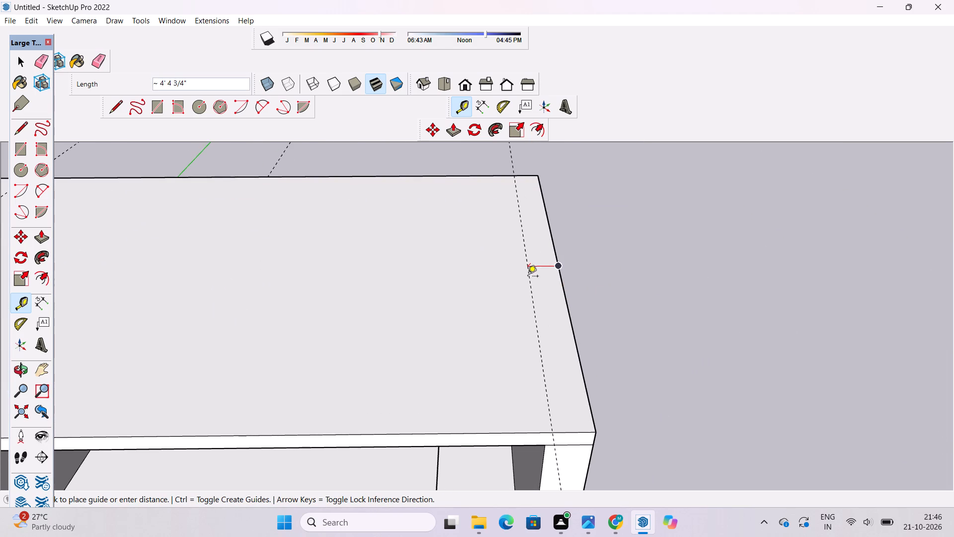
text(5')
key(Return)
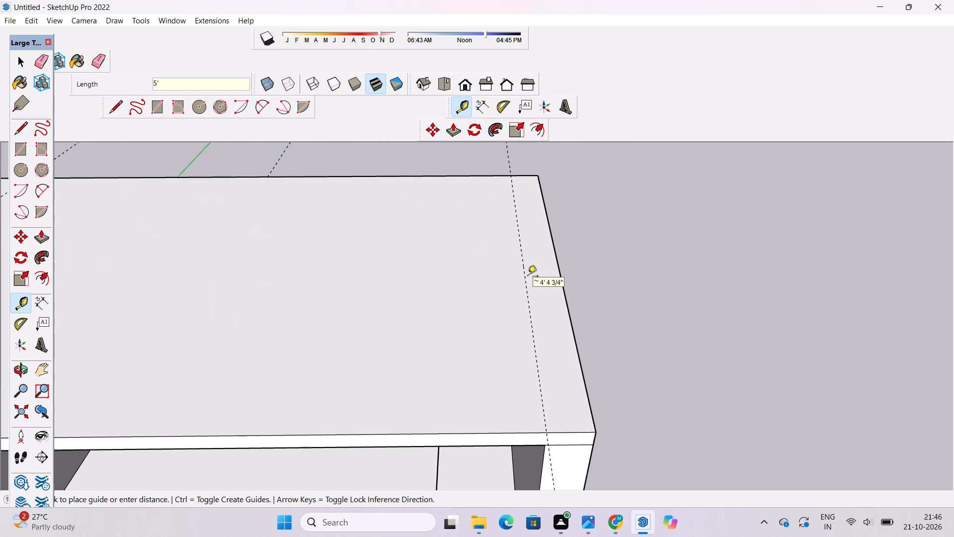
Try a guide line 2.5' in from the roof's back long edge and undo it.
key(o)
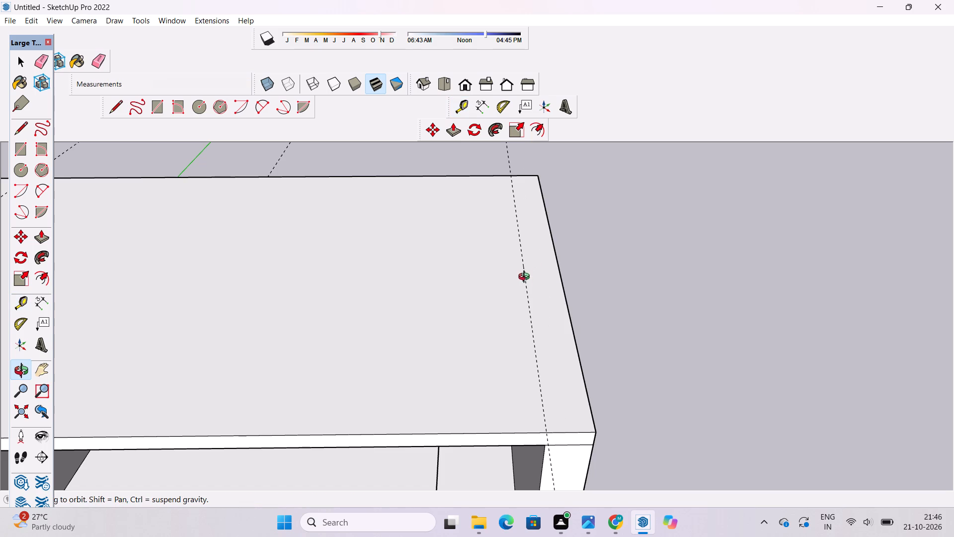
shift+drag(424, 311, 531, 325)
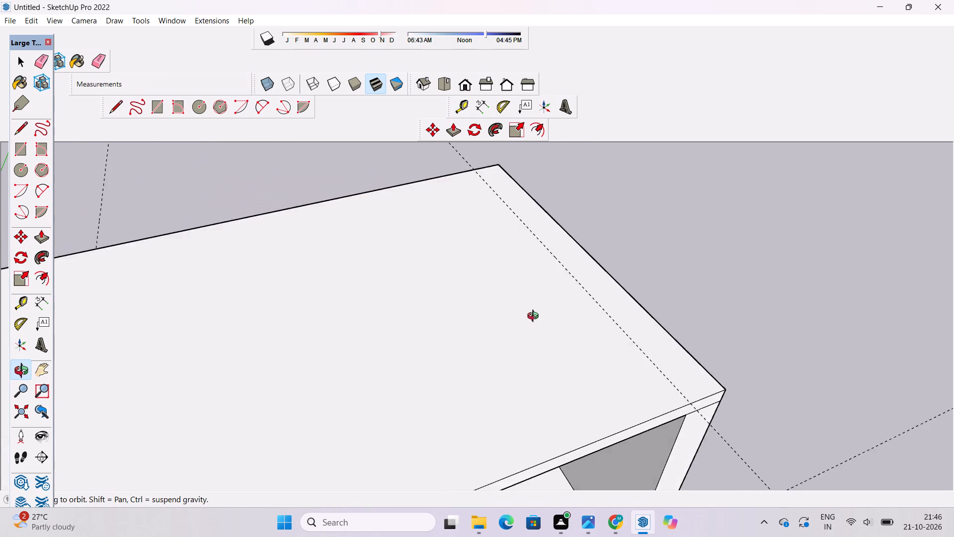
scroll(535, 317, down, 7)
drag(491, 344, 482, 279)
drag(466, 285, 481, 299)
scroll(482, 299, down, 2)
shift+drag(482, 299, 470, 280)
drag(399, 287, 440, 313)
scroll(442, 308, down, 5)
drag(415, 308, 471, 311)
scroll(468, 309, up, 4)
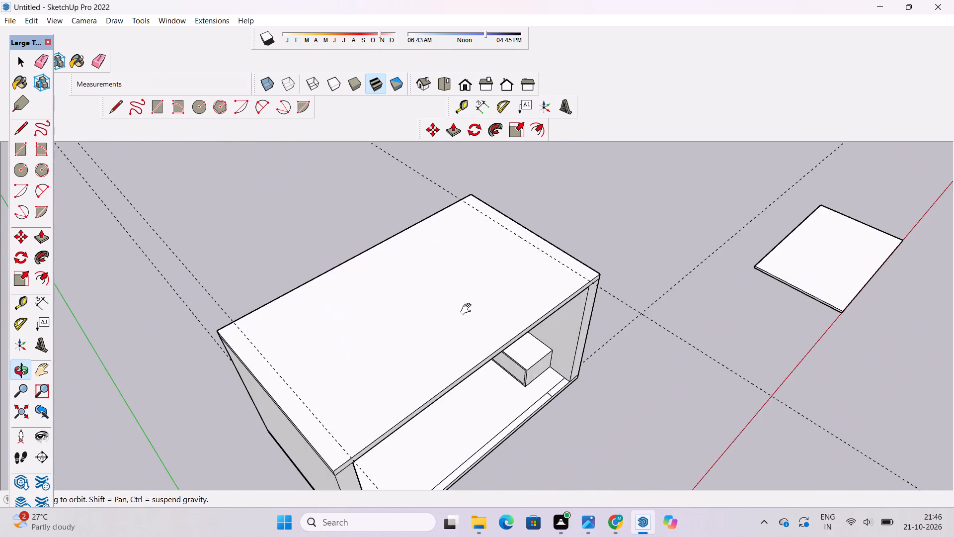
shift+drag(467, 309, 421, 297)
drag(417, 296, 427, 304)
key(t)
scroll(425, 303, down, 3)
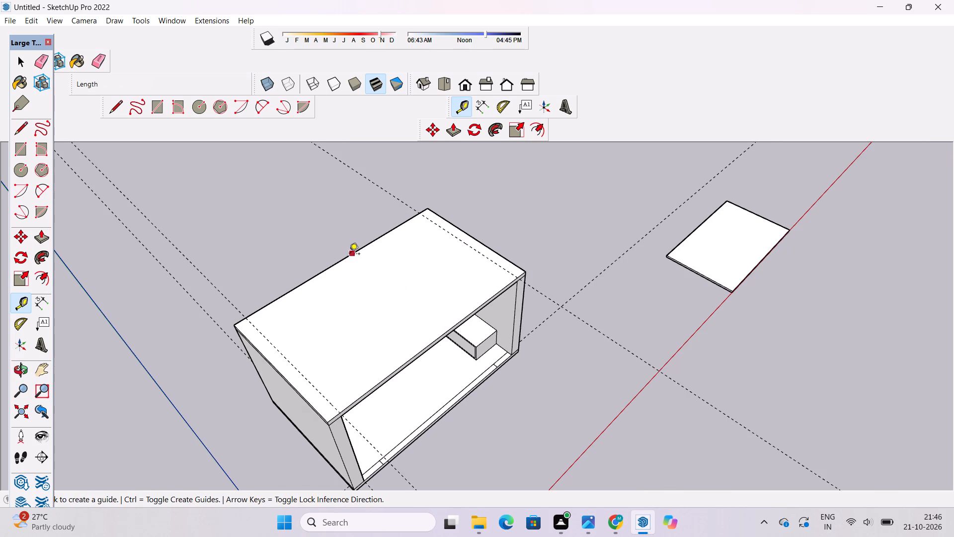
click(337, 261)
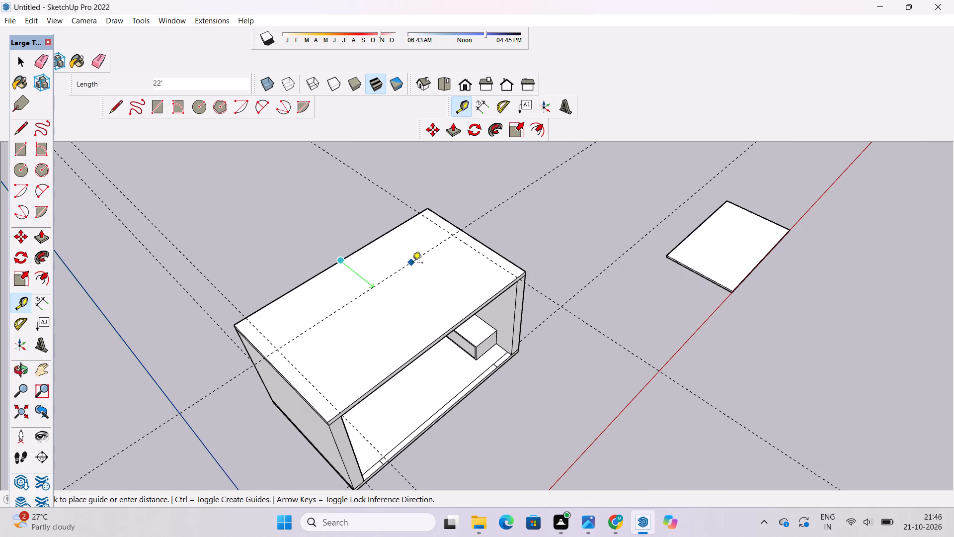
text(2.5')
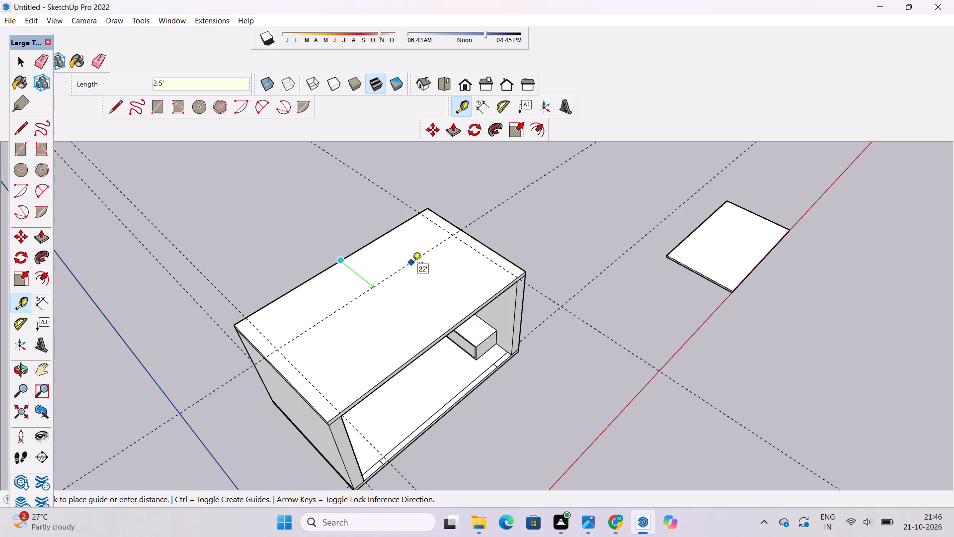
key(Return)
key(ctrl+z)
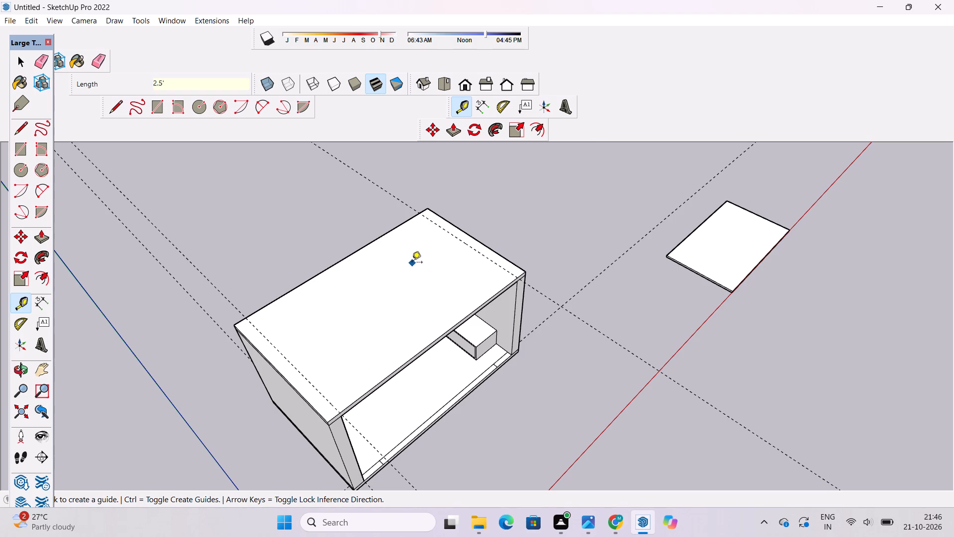
Place a guide line 3' in from the roof's back long edge, parallel to it.
click(402, 220)
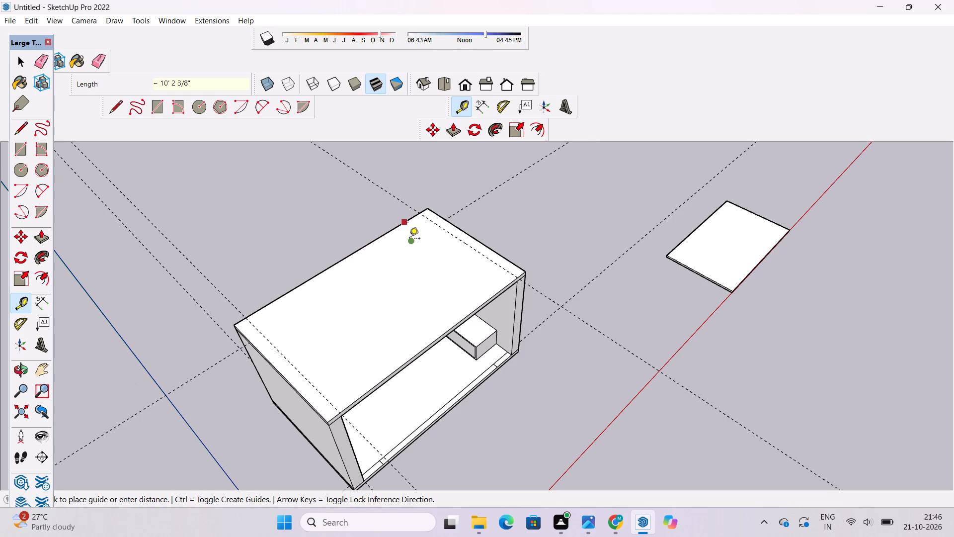
text(3')
key(Return)
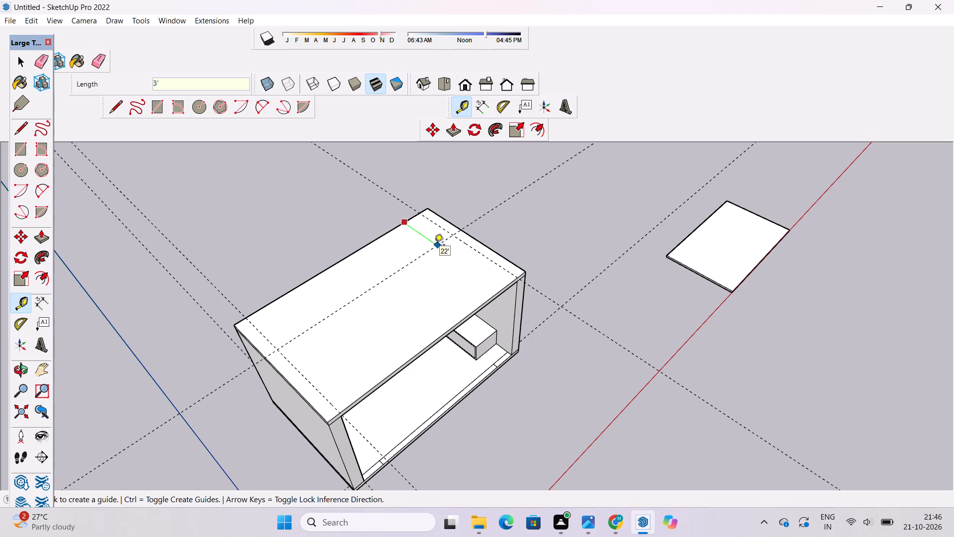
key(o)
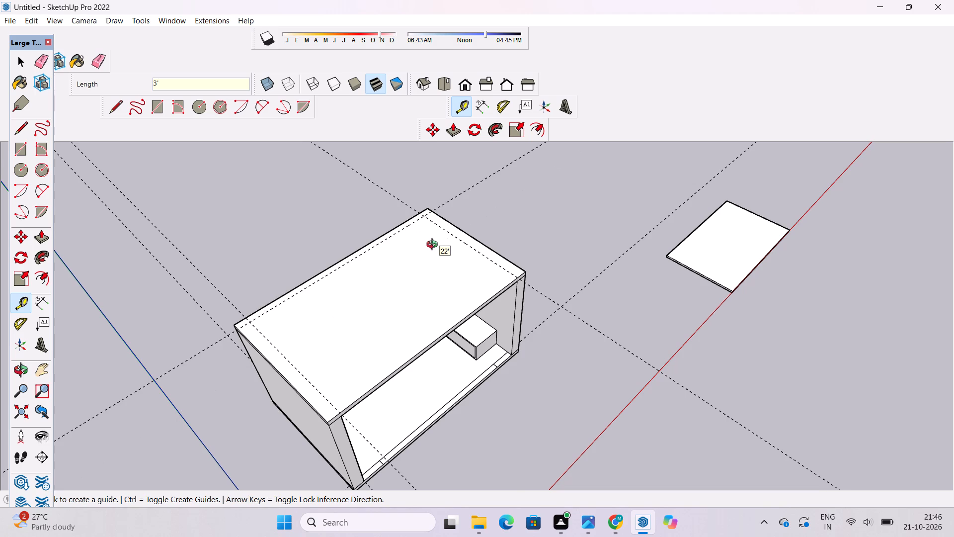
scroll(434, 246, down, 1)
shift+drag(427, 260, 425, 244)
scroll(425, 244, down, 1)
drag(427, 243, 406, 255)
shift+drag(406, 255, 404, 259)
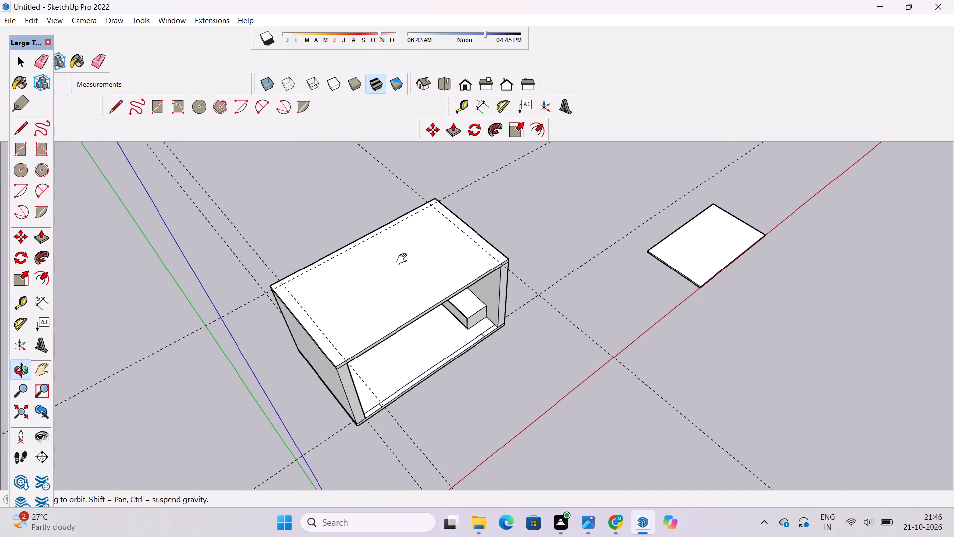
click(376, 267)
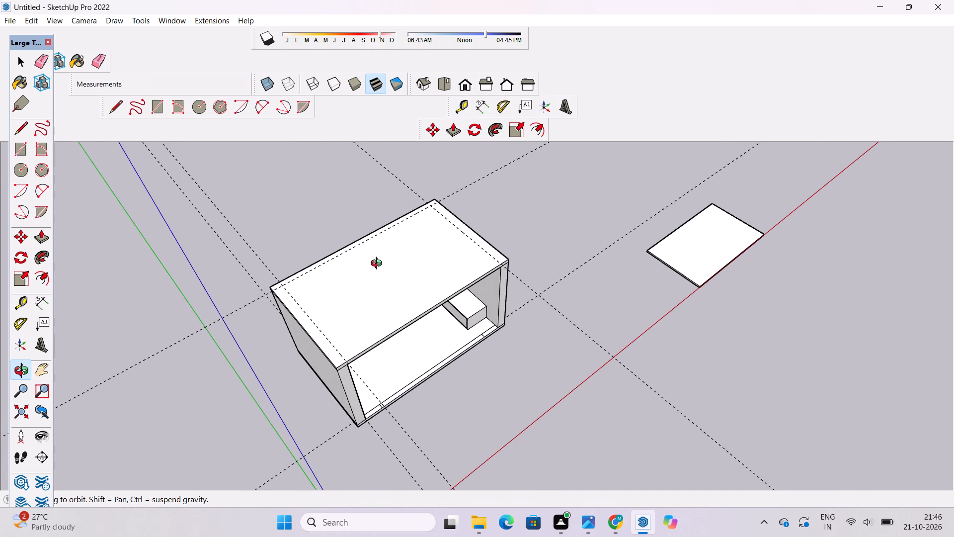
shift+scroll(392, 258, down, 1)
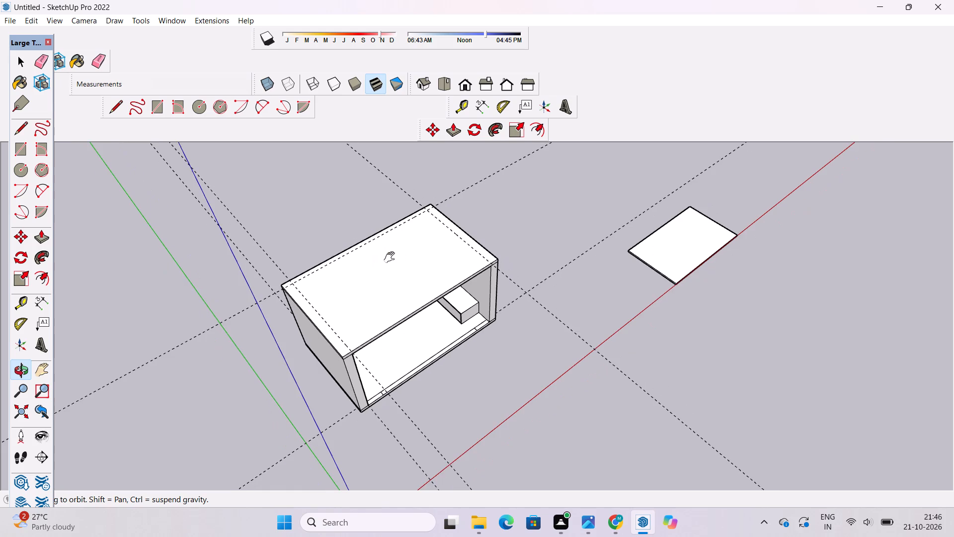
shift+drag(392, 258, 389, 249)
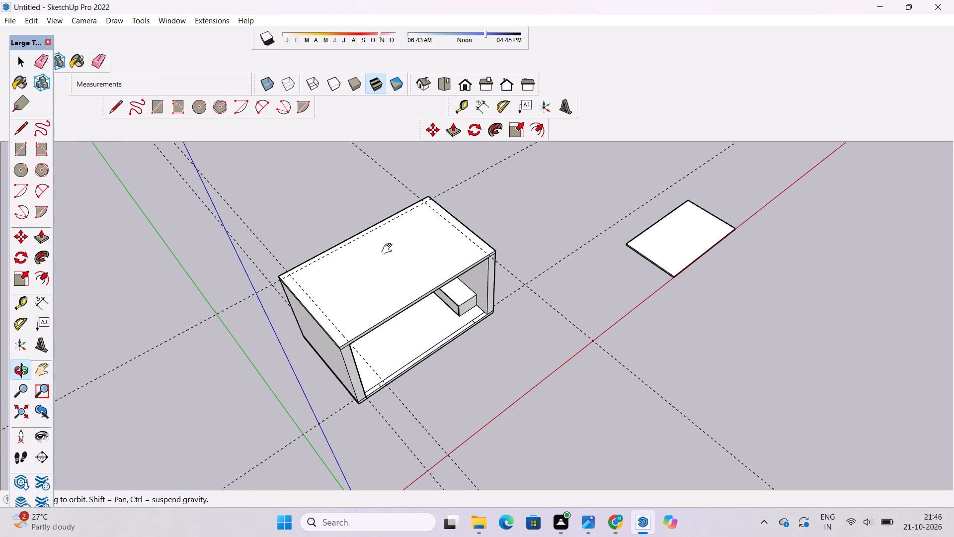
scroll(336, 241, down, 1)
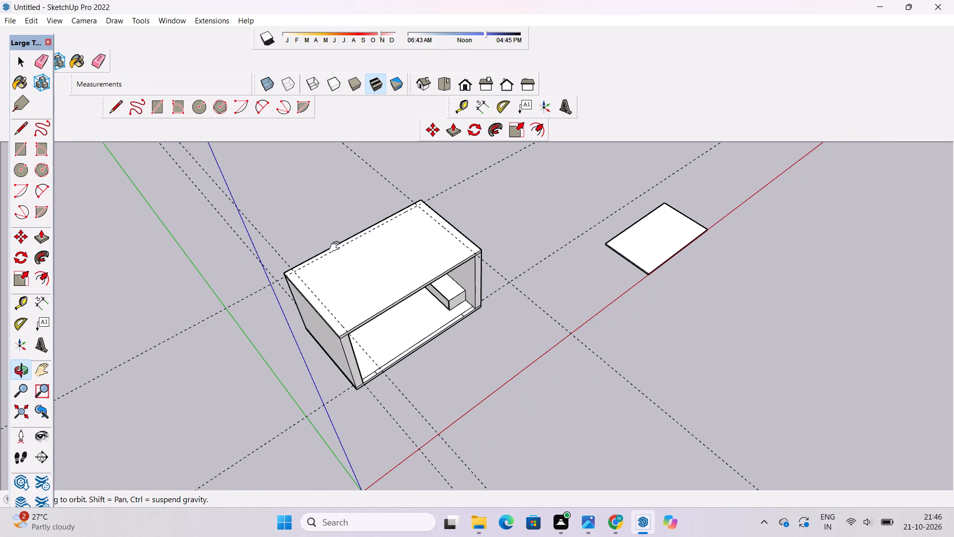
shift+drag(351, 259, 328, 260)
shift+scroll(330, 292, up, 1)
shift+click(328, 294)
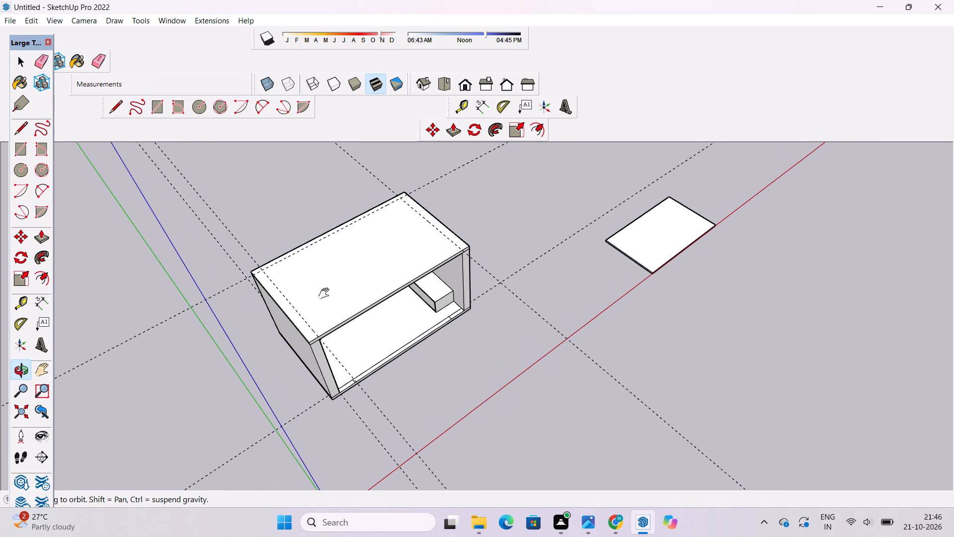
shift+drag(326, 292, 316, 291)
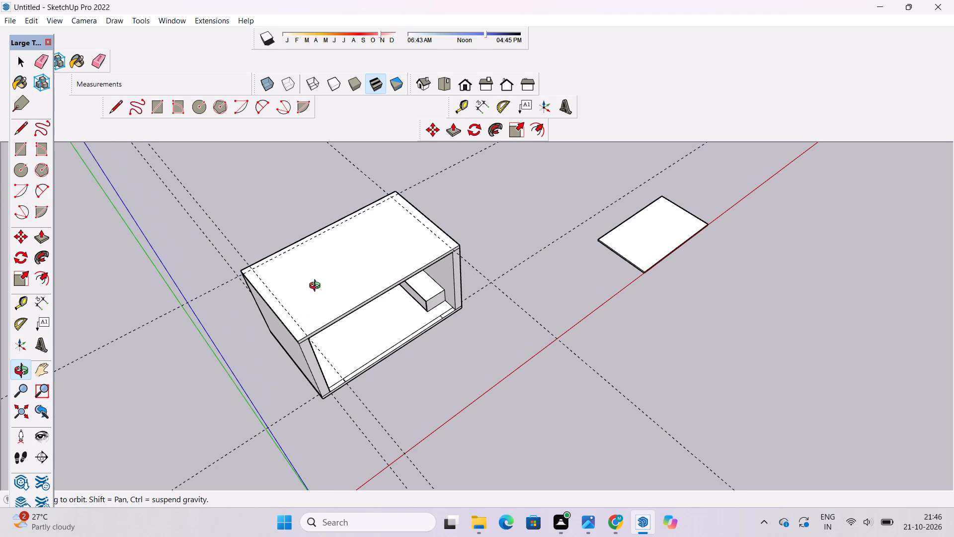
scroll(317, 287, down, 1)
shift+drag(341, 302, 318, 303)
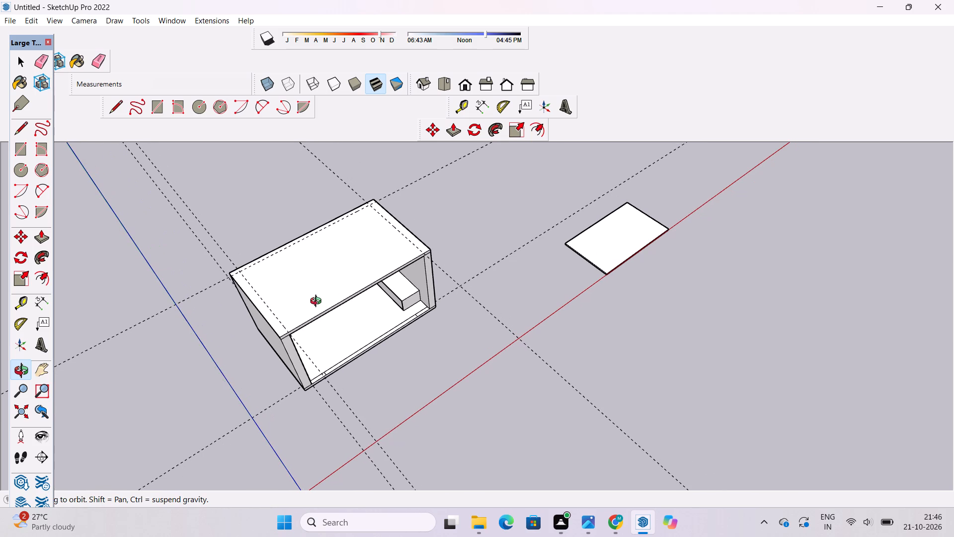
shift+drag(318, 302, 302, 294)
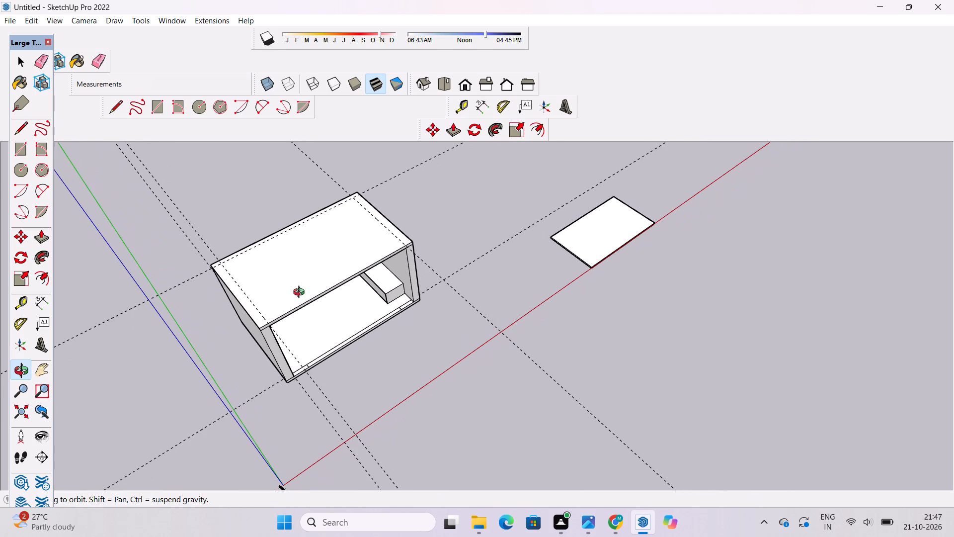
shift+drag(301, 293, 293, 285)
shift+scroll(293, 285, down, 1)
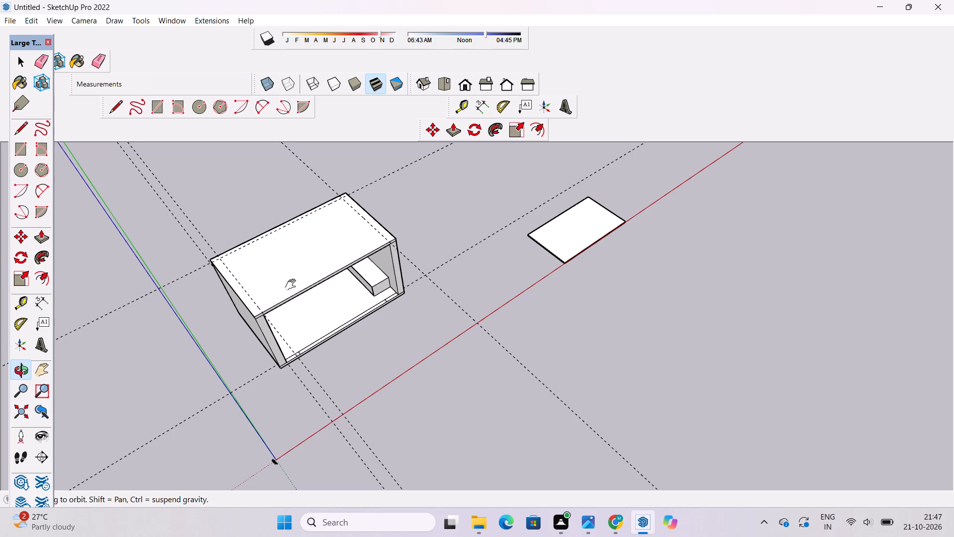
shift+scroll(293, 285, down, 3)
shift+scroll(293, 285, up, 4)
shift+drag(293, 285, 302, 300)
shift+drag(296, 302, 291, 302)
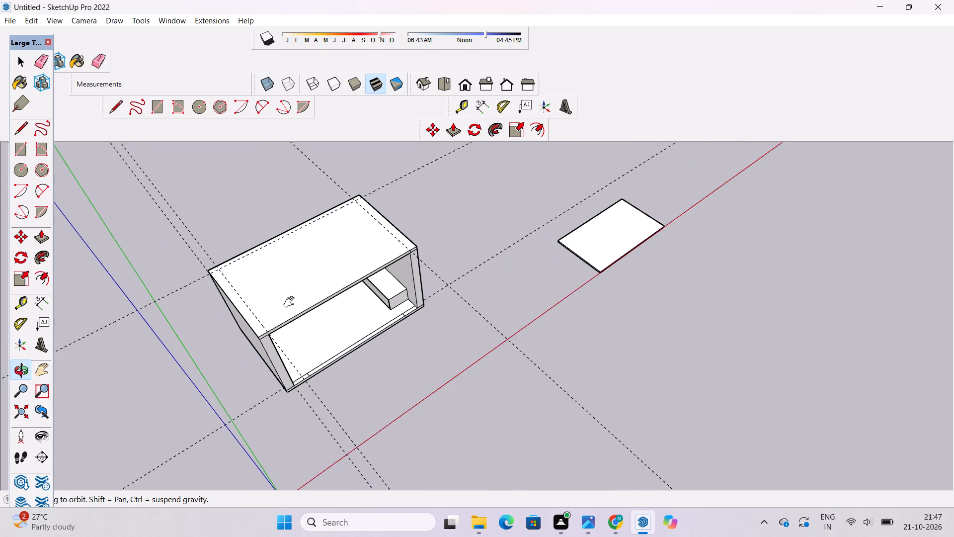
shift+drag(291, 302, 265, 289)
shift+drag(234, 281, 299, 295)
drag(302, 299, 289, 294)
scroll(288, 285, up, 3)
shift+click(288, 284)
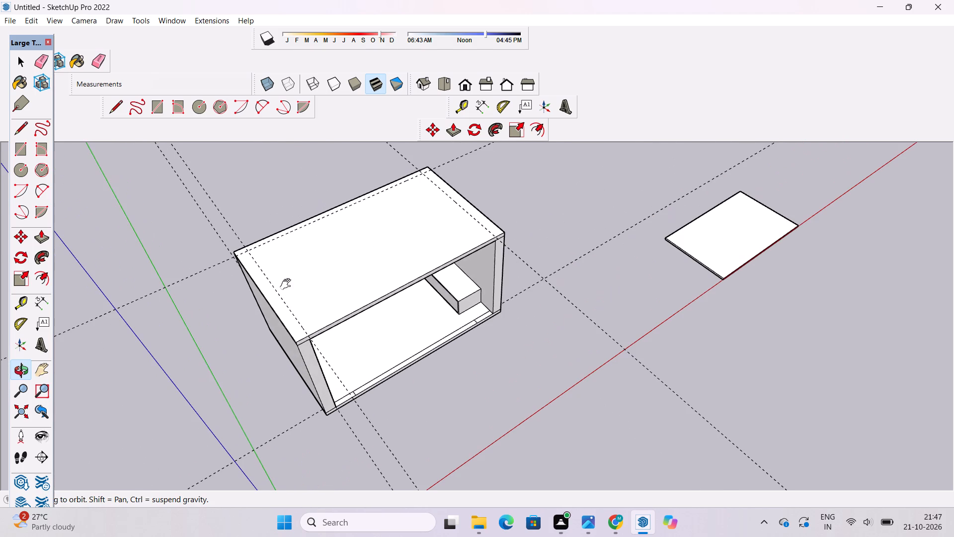
Draw a 57' line on the roof along the left guide, from the front edge to the back guide intersection.
key(l)
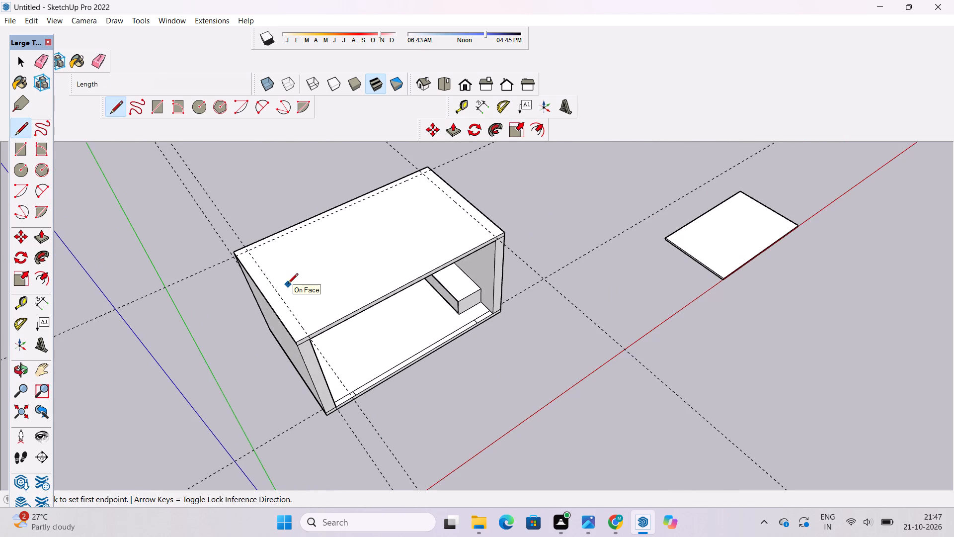
scroll(288, 284, down, 3)
scroll(289, 294, up, 3)
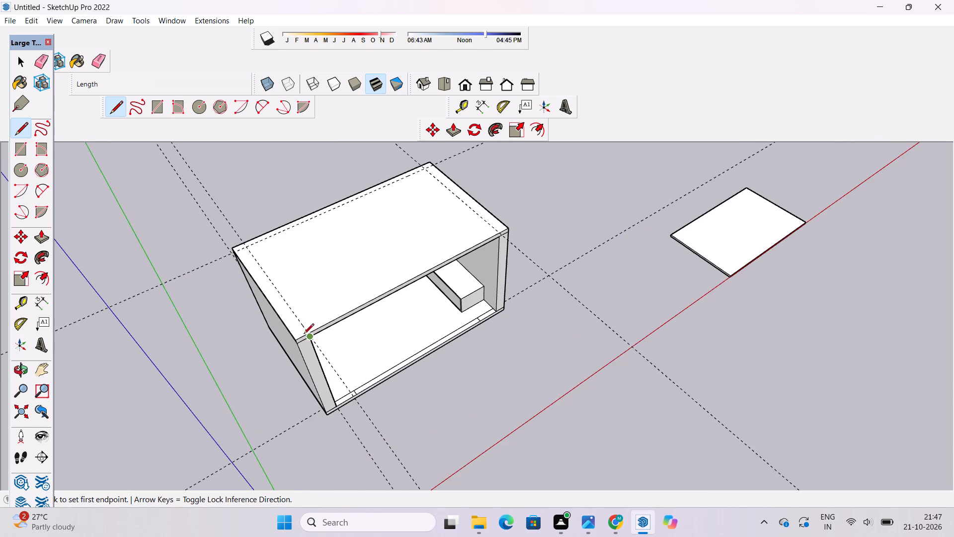
scroll(304, 336, up, 9)
click(313, 330)
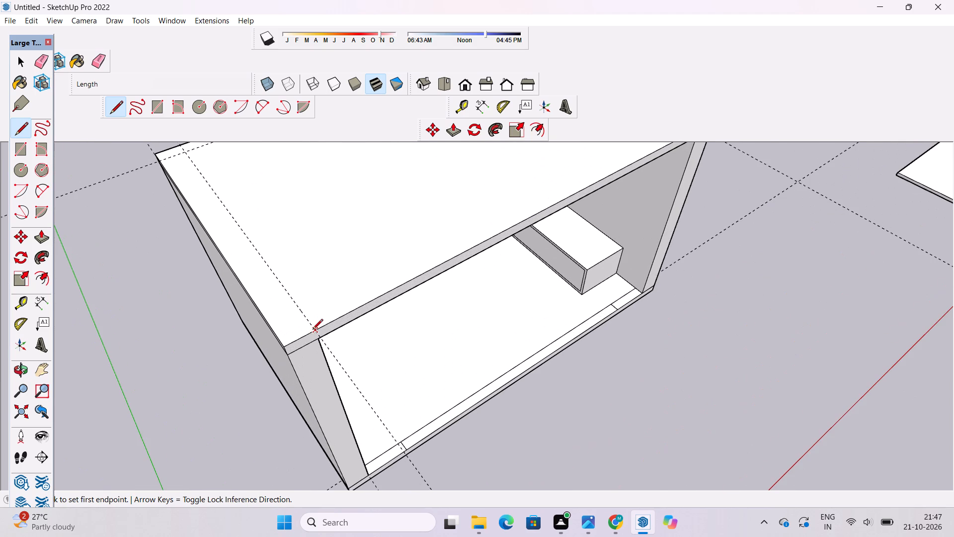
scroll(313, 330, down, 8)
scroll(261, 252, up, 4)
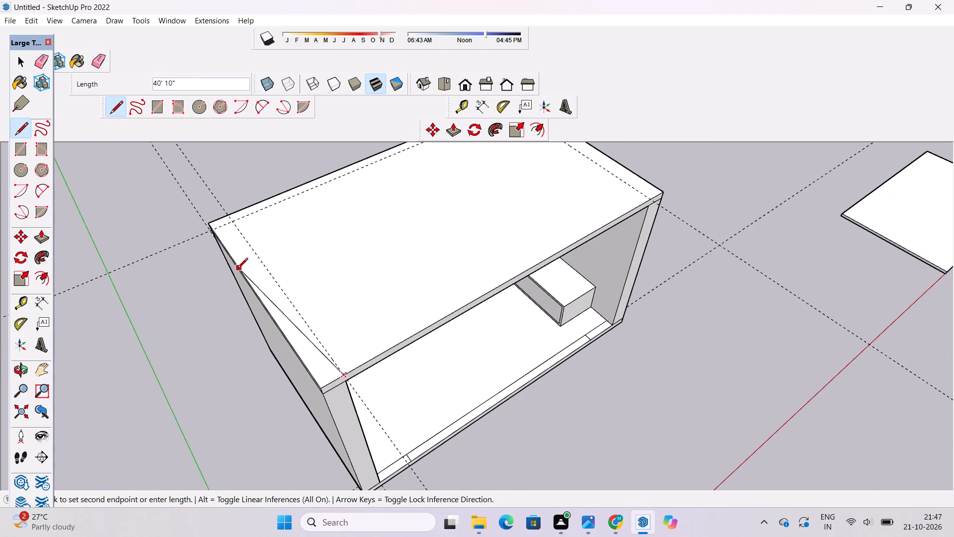
scroll(238, 209, down, 2)
scroll(238, 226, up, 9)
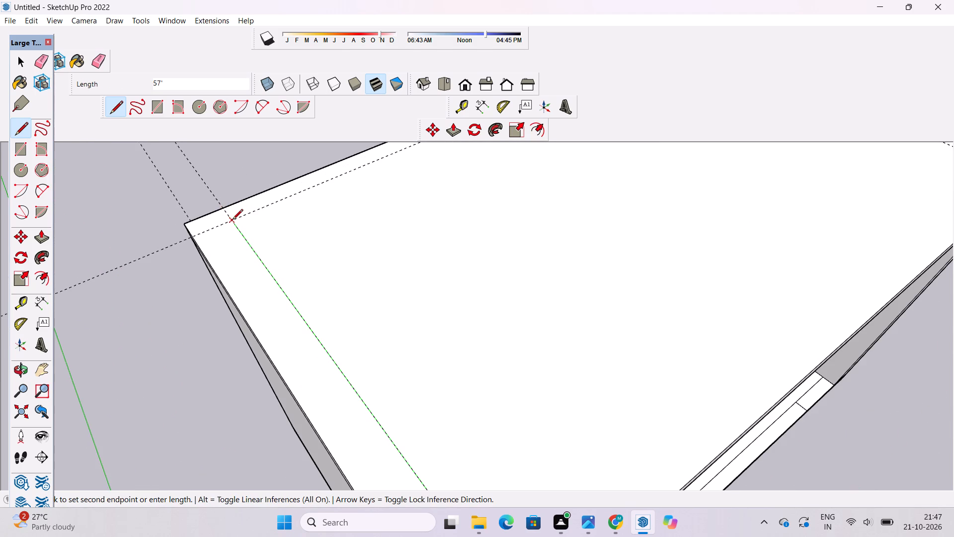
click(233, 220)
Continue the line 89' along the roof's back guide to its intersection with the right guide.
scroll(217, 259, down, 15)
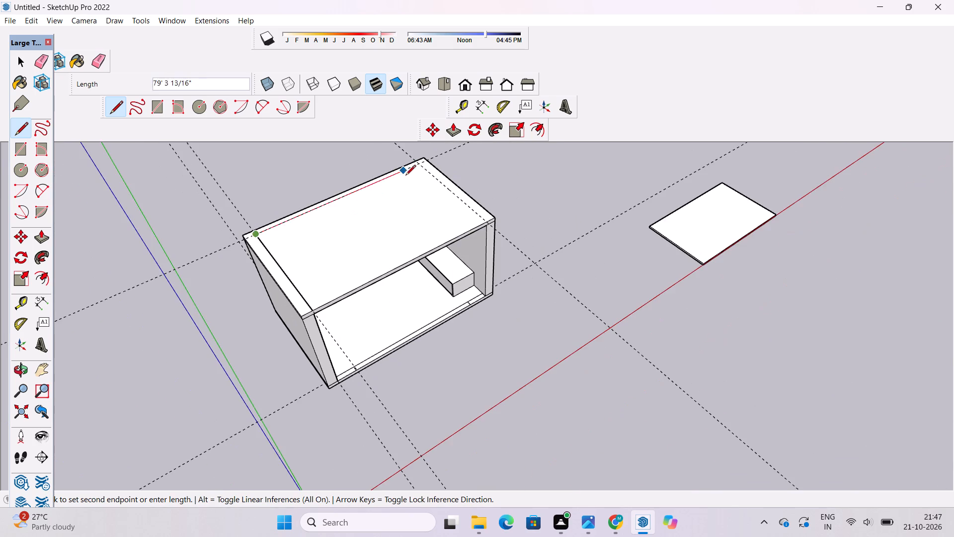
scroll(411, 164, up, 9)
scroll(410, 221, down, 7)
scroll(430, 170, up, 4)
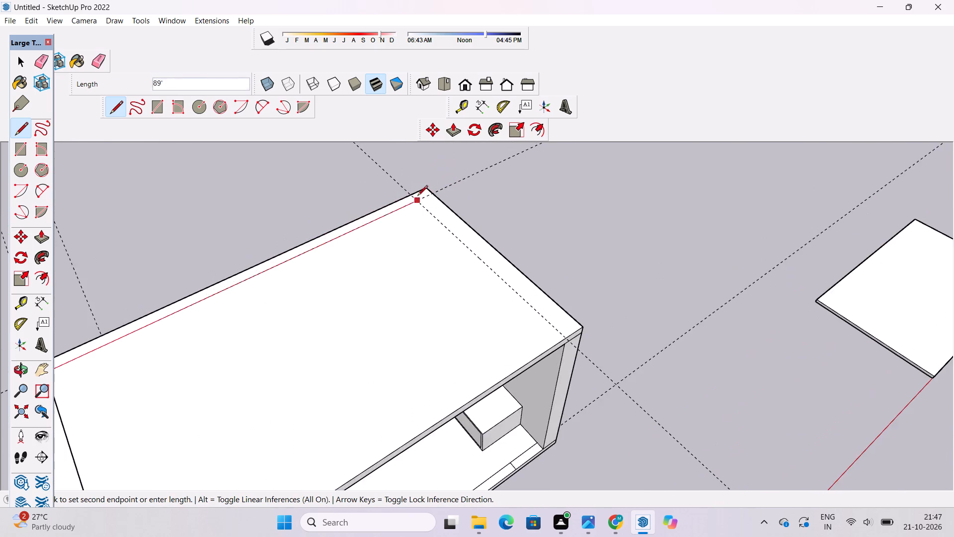
scroll(417, 196, up, 9)
click(415, 206)
Continue the line 57' along the right guide to the roof's front edge and finish the Line command.
scroll(415, 206, down, 16)
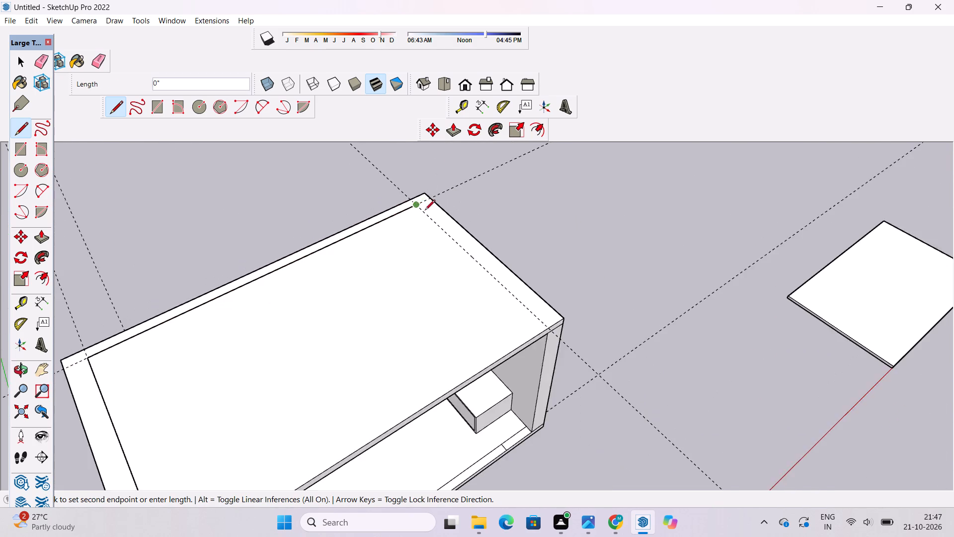
scroll(425, 211, down, 1)
scroll(492, 281, up, 6)
click(513, 287)
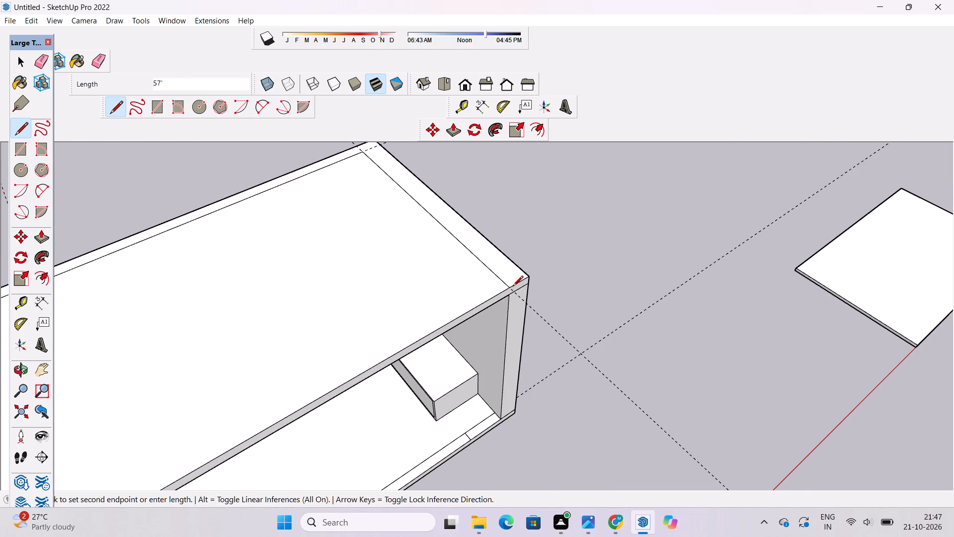
key(space)
Erase the three roof guide lines that run along the newly drawn right, back and left lines.
text(e)
drag(572, 315, 547, 329)
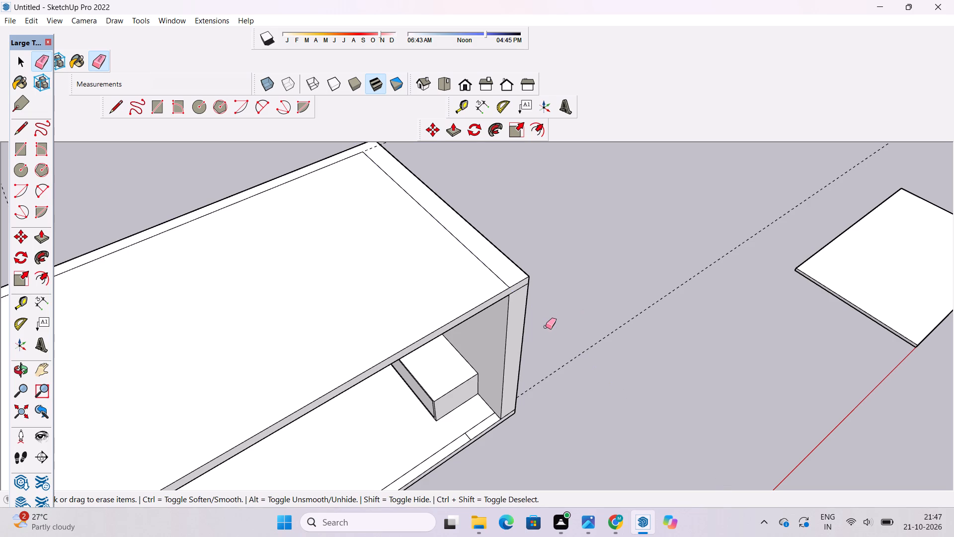
scroll(561, 313, down, 7)
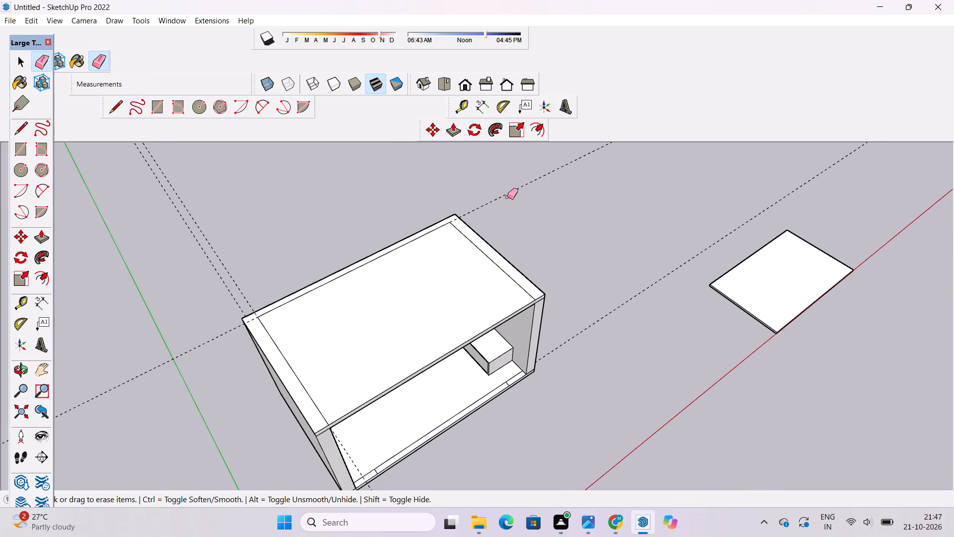
drag(507, 197, 509, 230)
drag(242, 231, 236, 250)
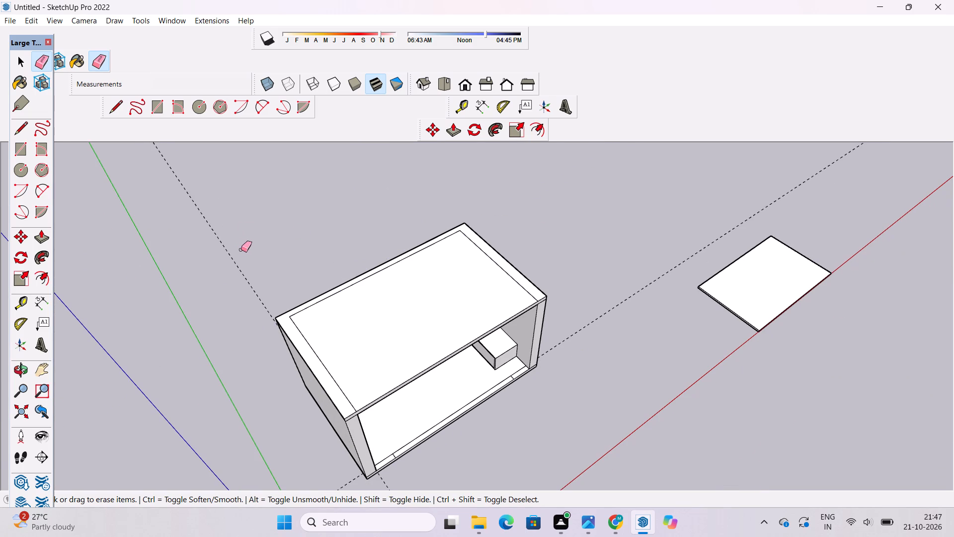
Push/Pull the U-shaped border face on the roof up 50' to form the upper storey's walls.
key(o)
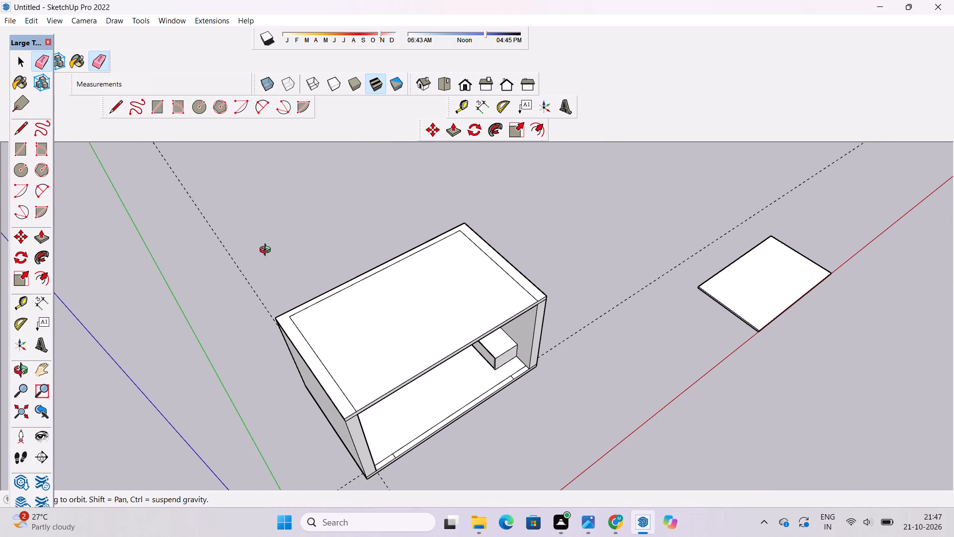
scroll(267, 251, down, 5)
drag(278, 300, 339, 275)
scroll(332, 313, up, 5)
shift+drag(321, 318, 321, 311)
scroll(320, 311, down, 3)
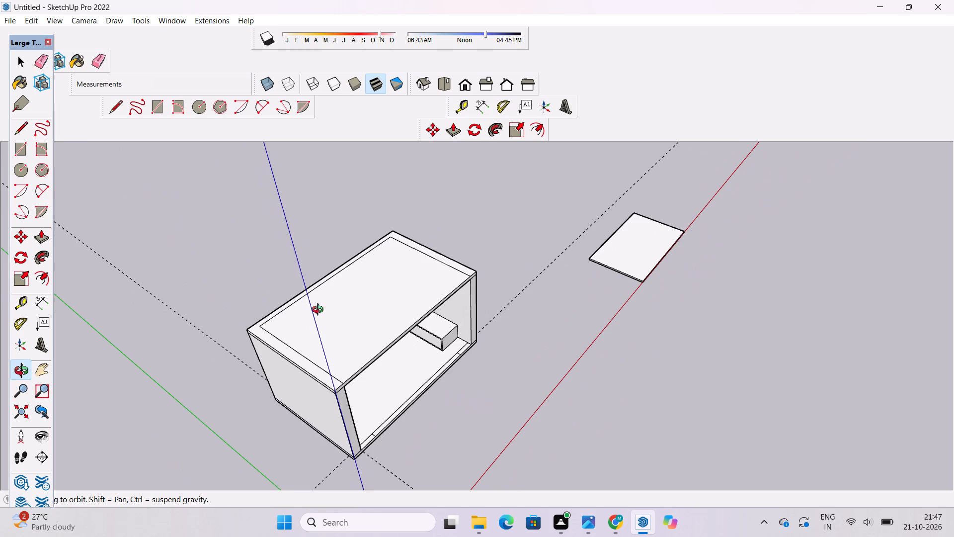
shift+click(321, 310)
drag(321, 310, 291, 314)
scroll(325, 307, down, 3)
shift+drag(443, 338, 351, 303)
drag(378, 343, 374, 298)
scroll(376, 301, up, 4)
shift+drag(375, 302, 350, 317)
click(350, 317)
key(p)
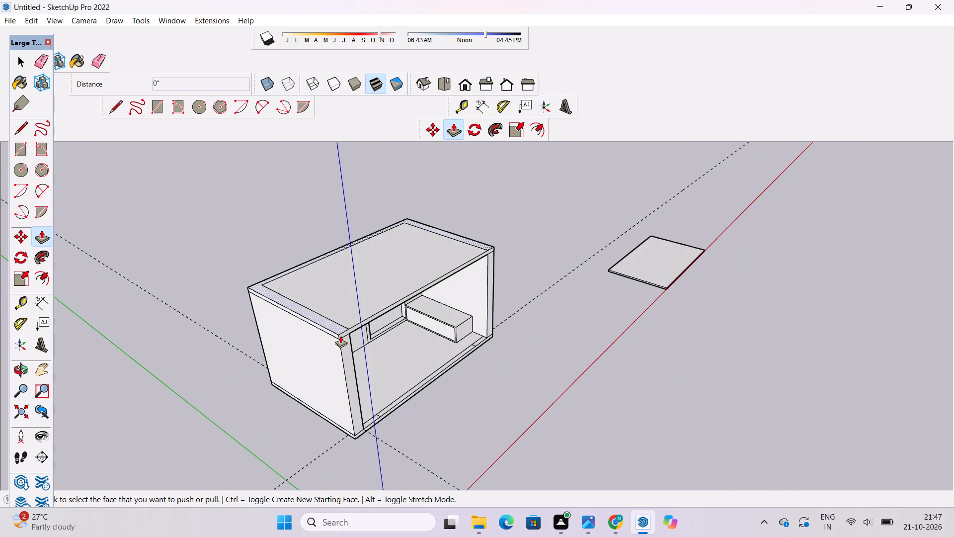
scroll(332, 332, up, 4)
click(333, 321)
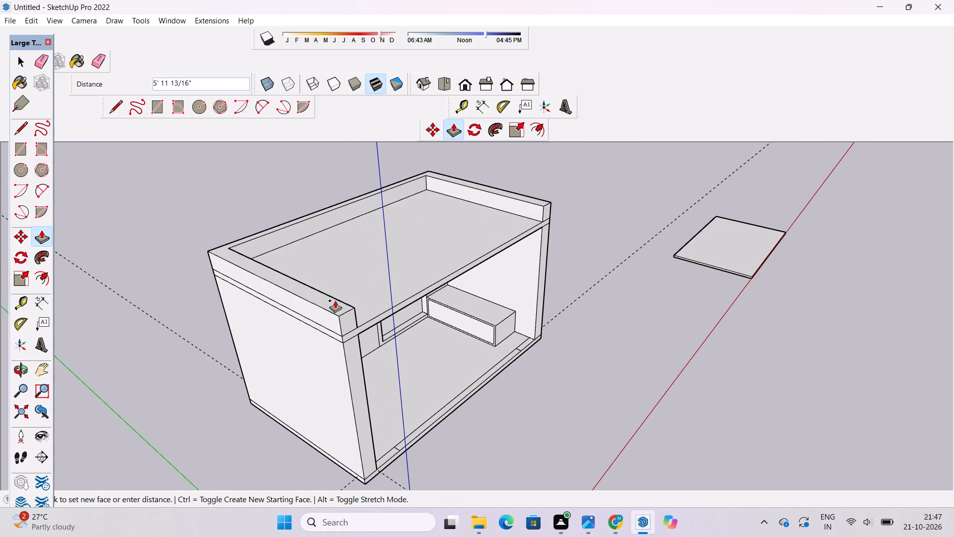
text(50')
key(Return)
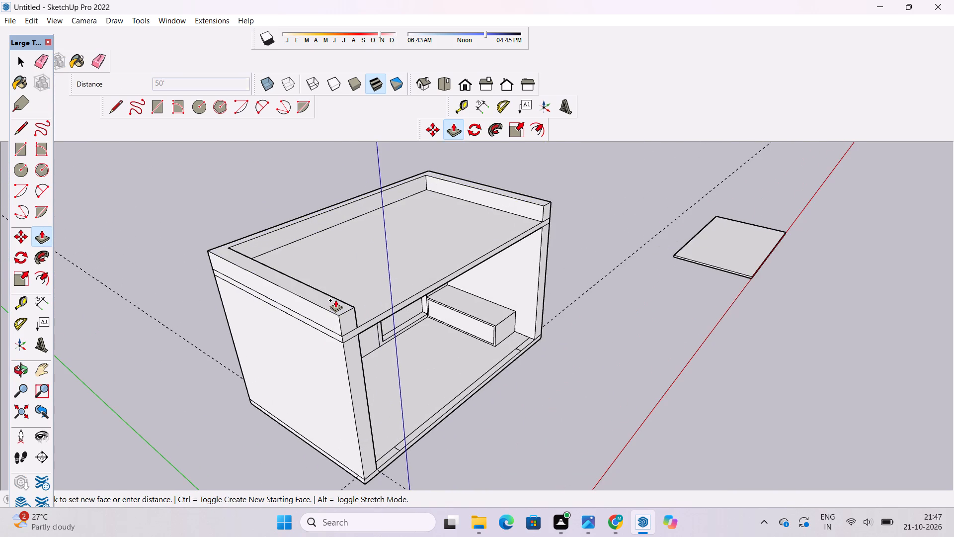
Examine the new upper storey's walls and open front from several angles.
key(o)
scroll(338, 305, down, 8)
shift+drag(361, 284, 366, 307)
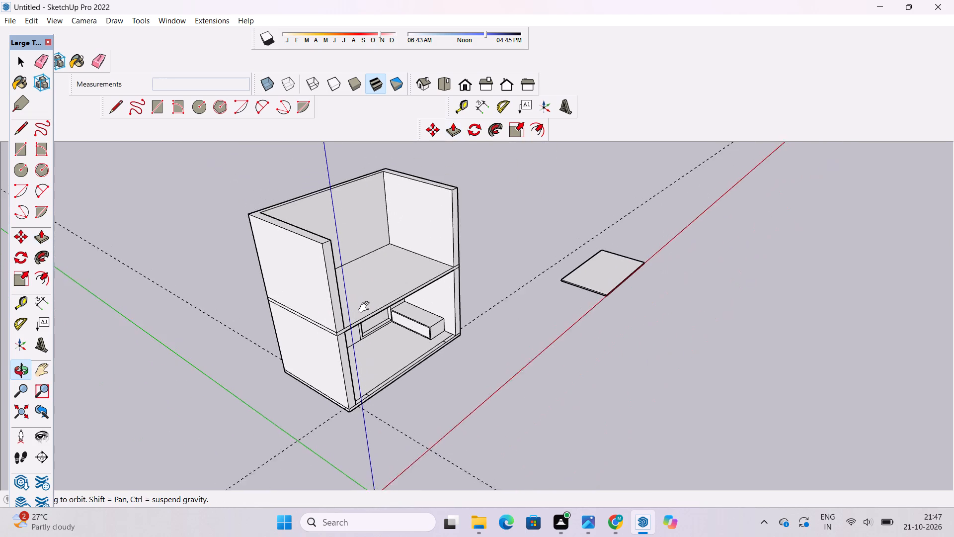
shift+drag(366, 307, 365, 306)
drag(375, 313, 296, 273)
shift+drag(351, 236, 361, 266)
drag(361, 266, 318, 275)
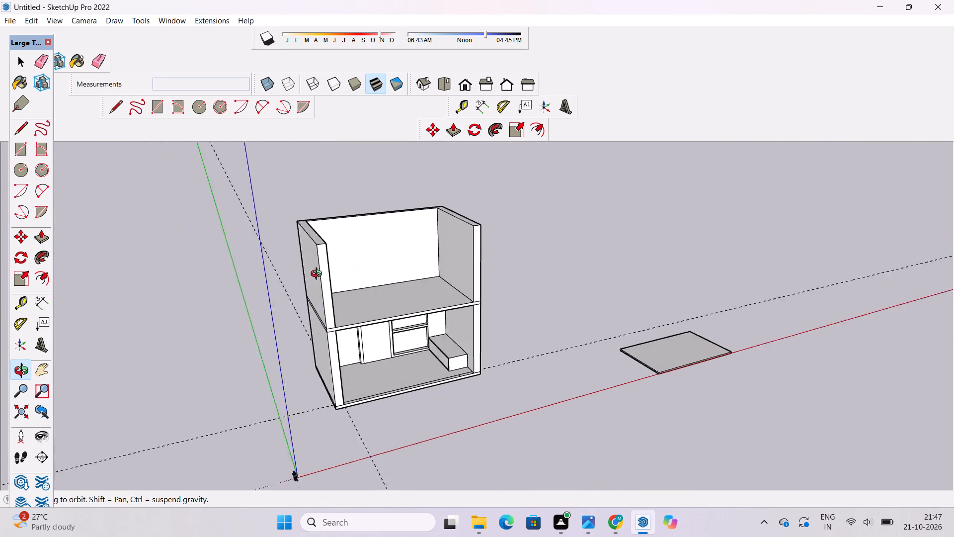
drag(318, 275, 308, 275)
scroll(347, 257, up, 3)
shift+drag(347, 259, 347, 268)
drag(345, 275, 329, 251)
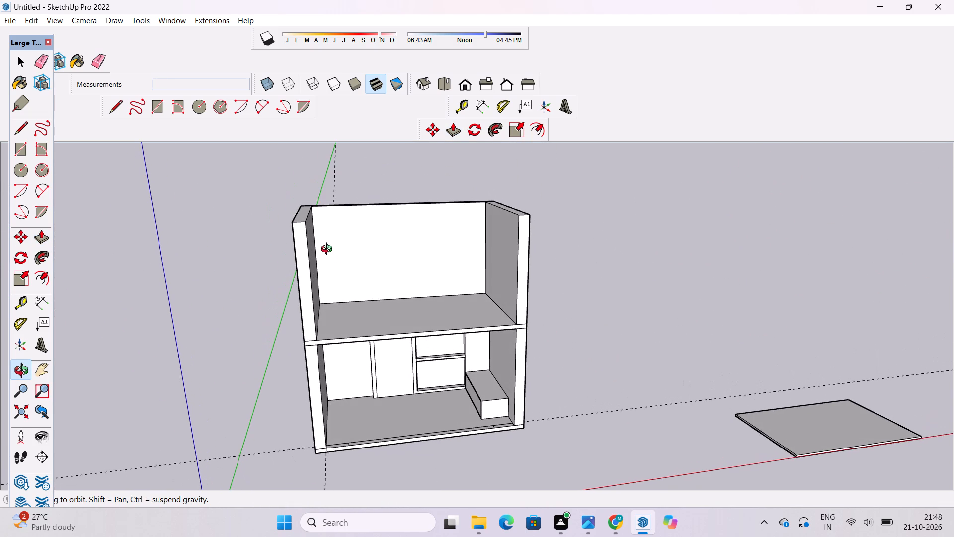
shift+drag(330, 255, 332, 265)
drag(332, 265, 305, 242)
scroll(306, 237, down, 3)
drag(322, 240, 325, 262)
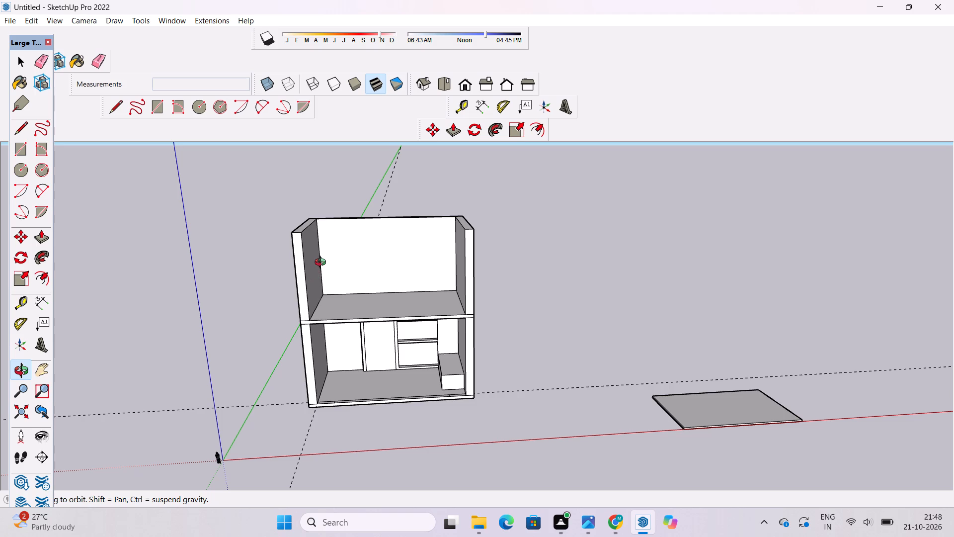
scroll(324, 263, down, 5)
shift+click(329, 261)
click(330, 278)
scroll(330, 280, up, 1)
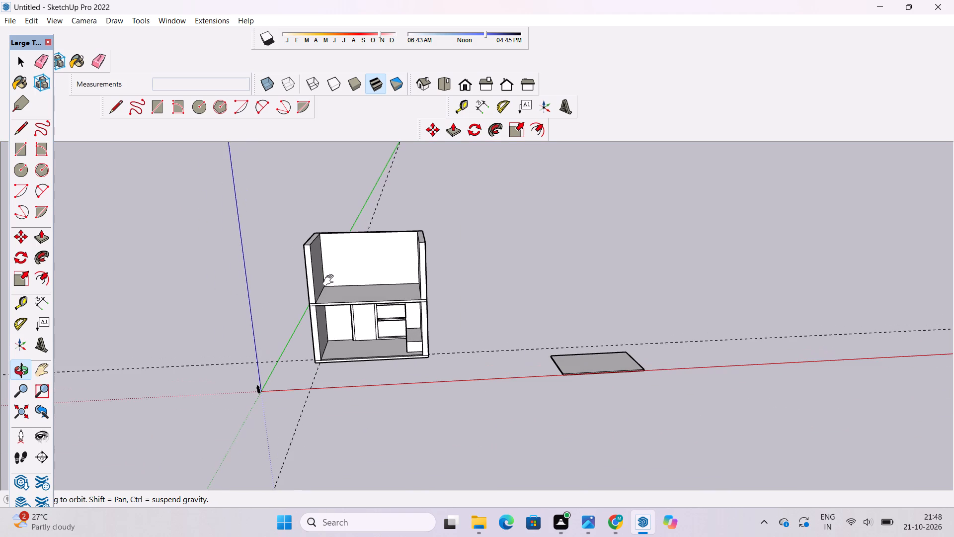
shift+drag(330, 280, 333, 273)
drag(333, 273, 325, 308)
scroll(329, 301, up, 1)
shift+drag(333, 294, 323, 304)
drag(325, 303, 338, 294)
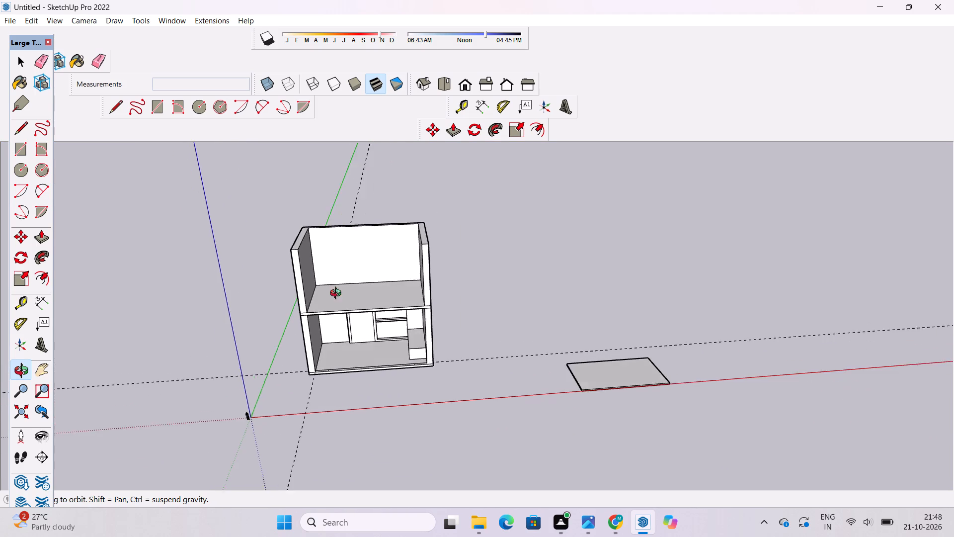
Draw a rectangle about 46' by 33' on the upper storey's back wall, nearer the right side wall.
drag(338, 294, 358, 317)
shift+drag(358, 317, 357, 268)
scroll(356, 284, up, 4)
shift+drag(356, 290, 352, 300)
shift+drag(351, 301, 341, 290)
key(r)
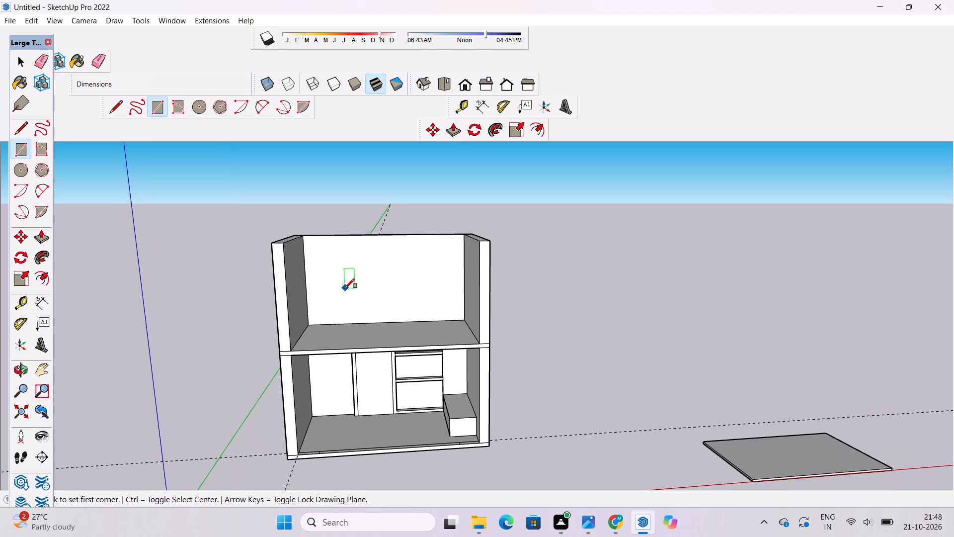
scroll(345, 288, up, 2)
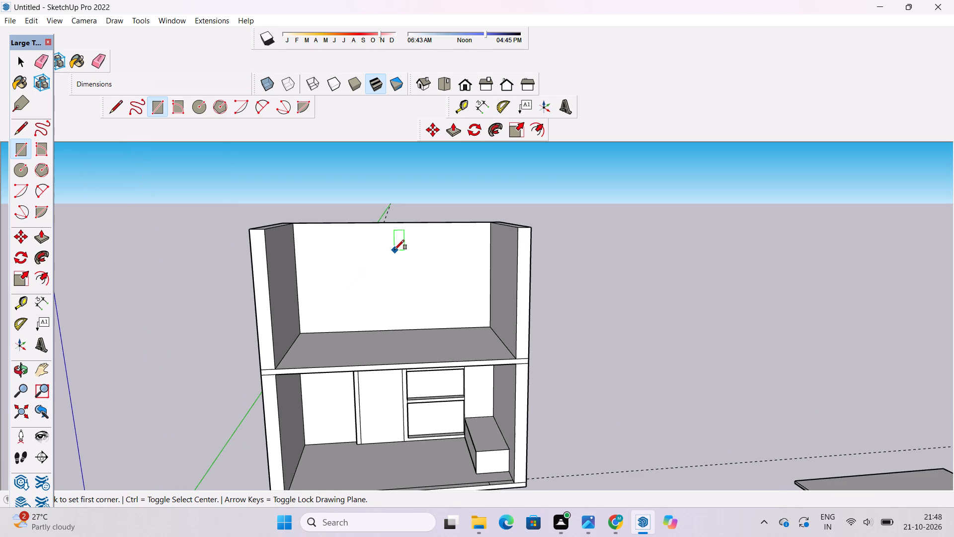
scroll(395, 250, up, 3)
scroll(395, 250, down, 2)
scroll(374, 240, up, 3)
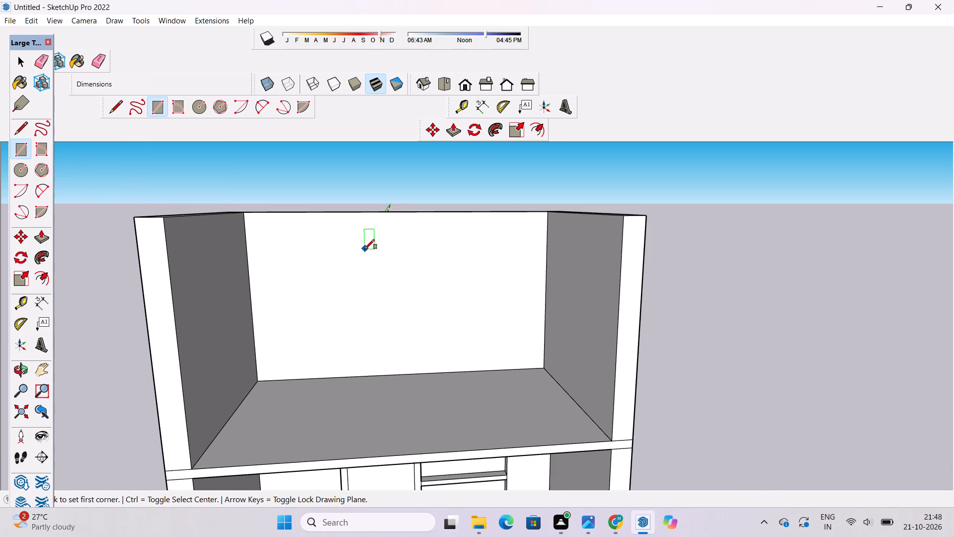
click(364, 245)
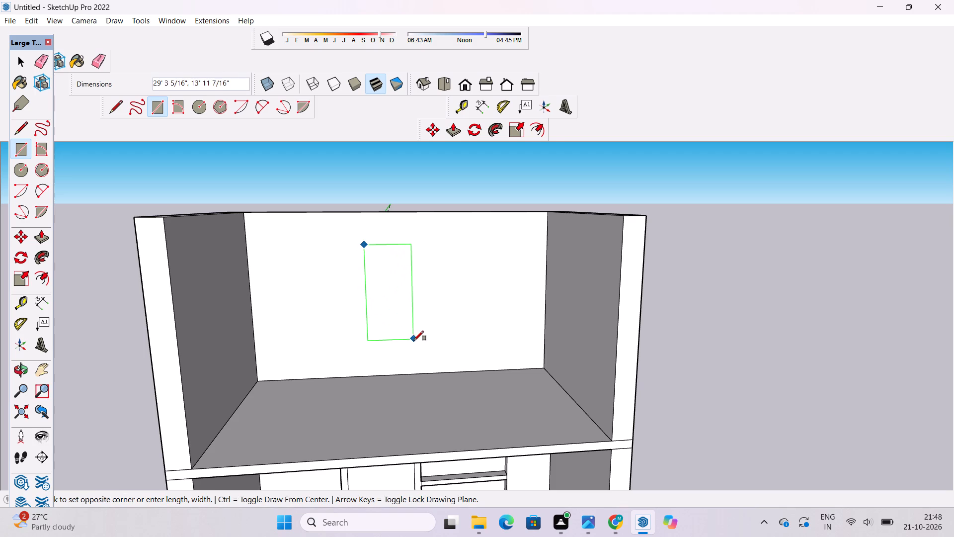
scroll(417, 343, down, 2)
scroll(461, 352, up, 2)
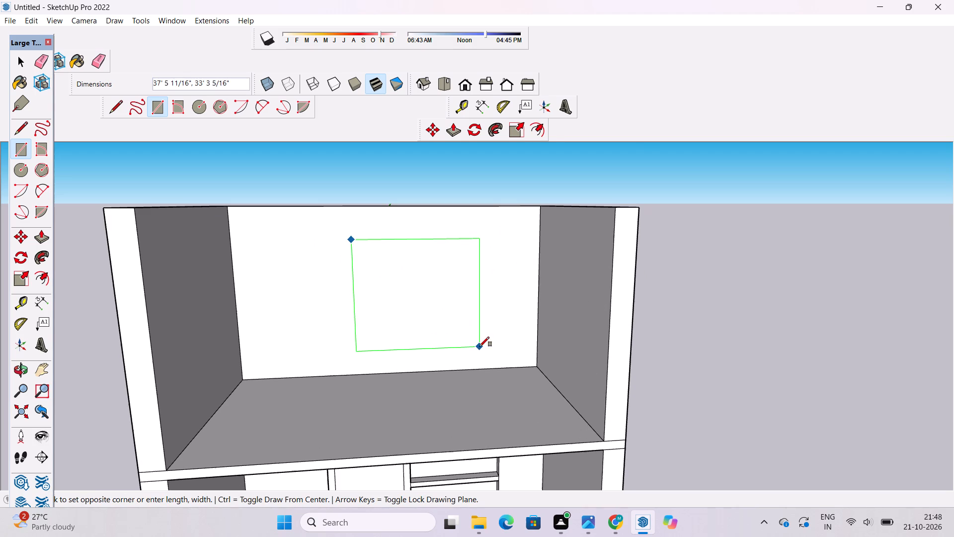
click(510, 343)
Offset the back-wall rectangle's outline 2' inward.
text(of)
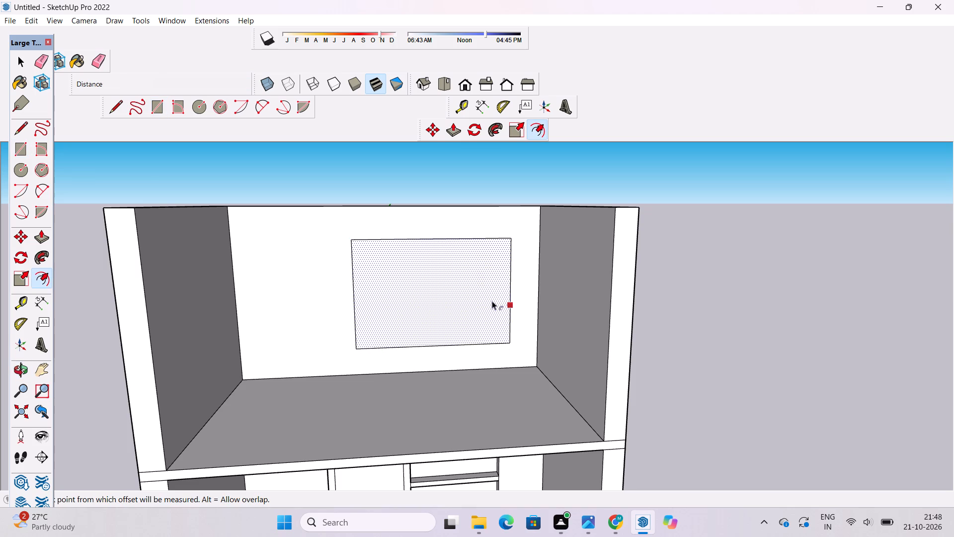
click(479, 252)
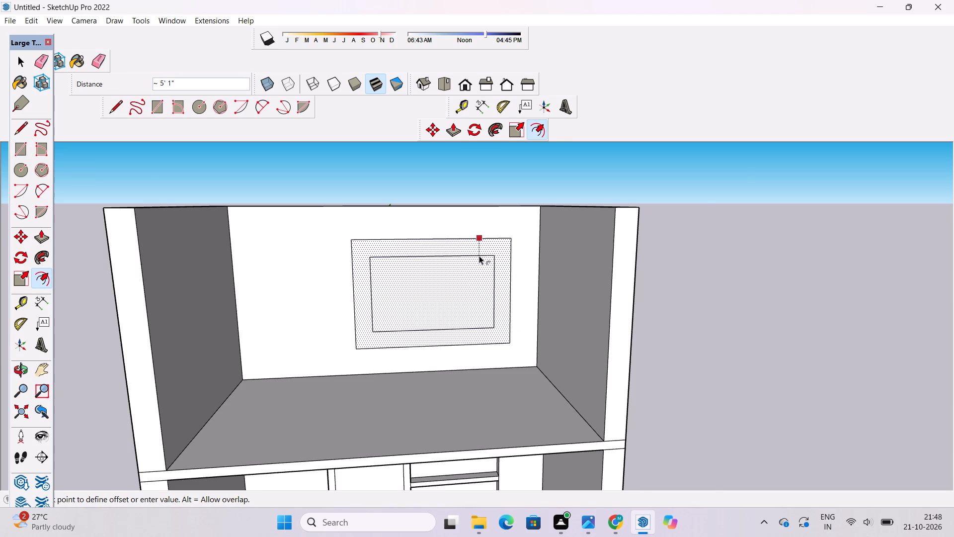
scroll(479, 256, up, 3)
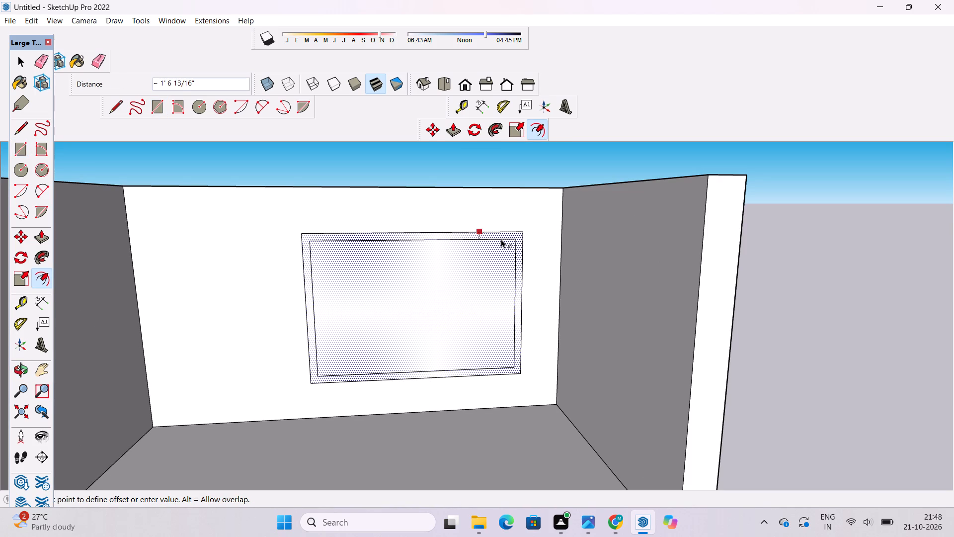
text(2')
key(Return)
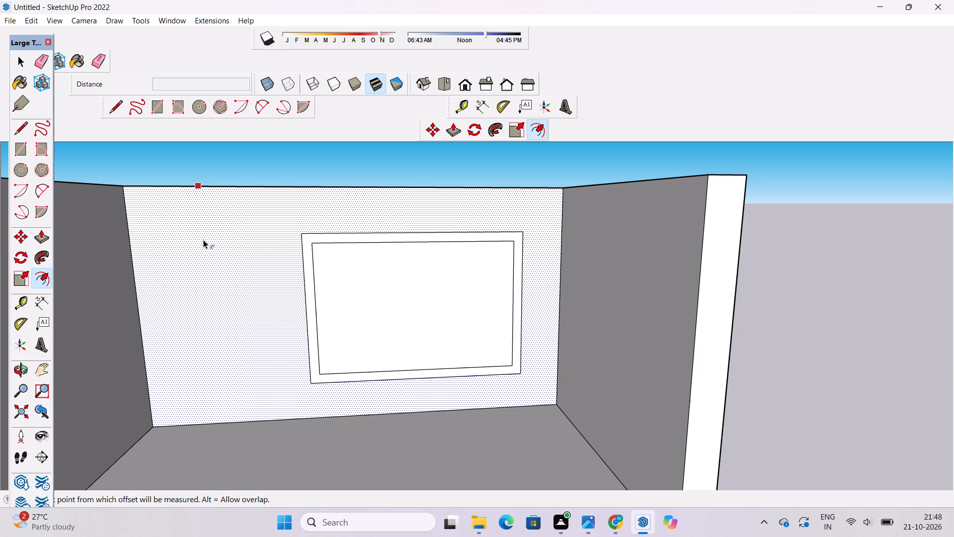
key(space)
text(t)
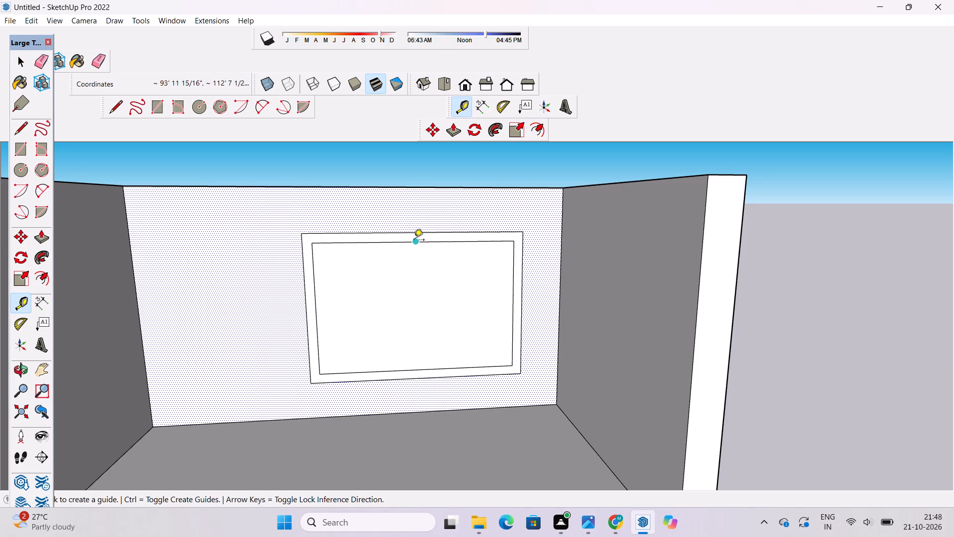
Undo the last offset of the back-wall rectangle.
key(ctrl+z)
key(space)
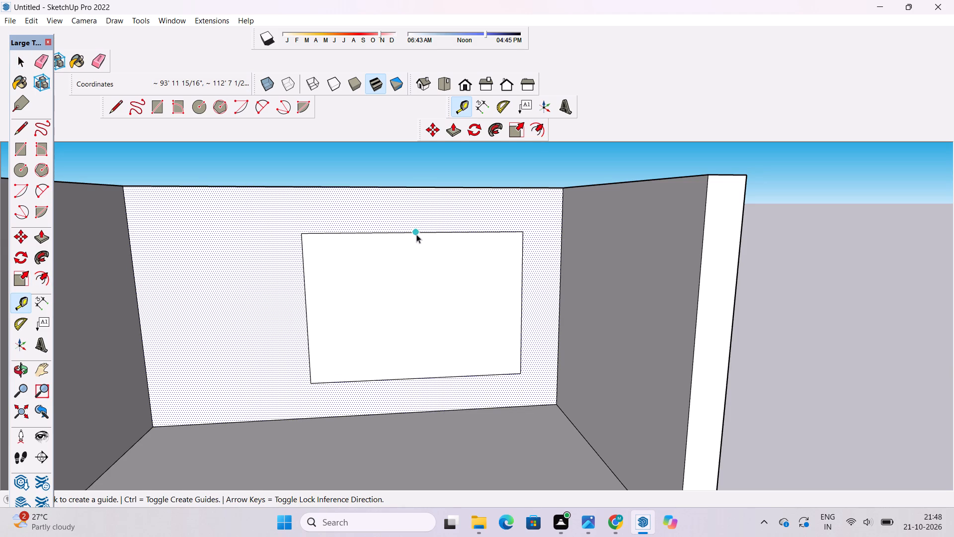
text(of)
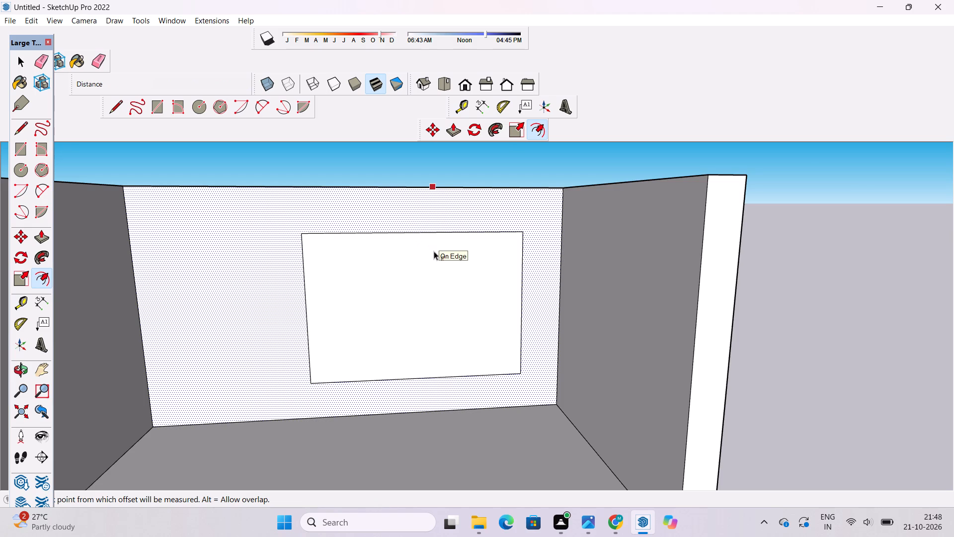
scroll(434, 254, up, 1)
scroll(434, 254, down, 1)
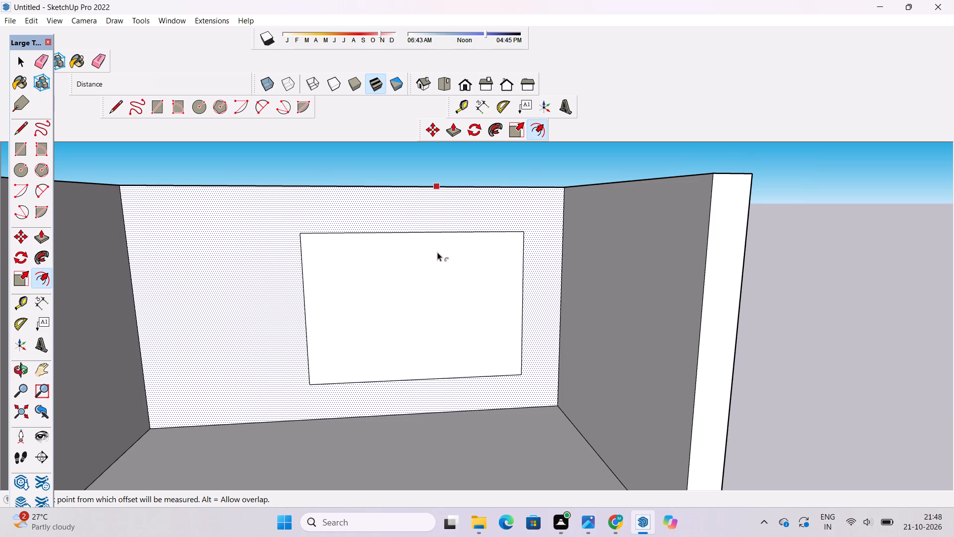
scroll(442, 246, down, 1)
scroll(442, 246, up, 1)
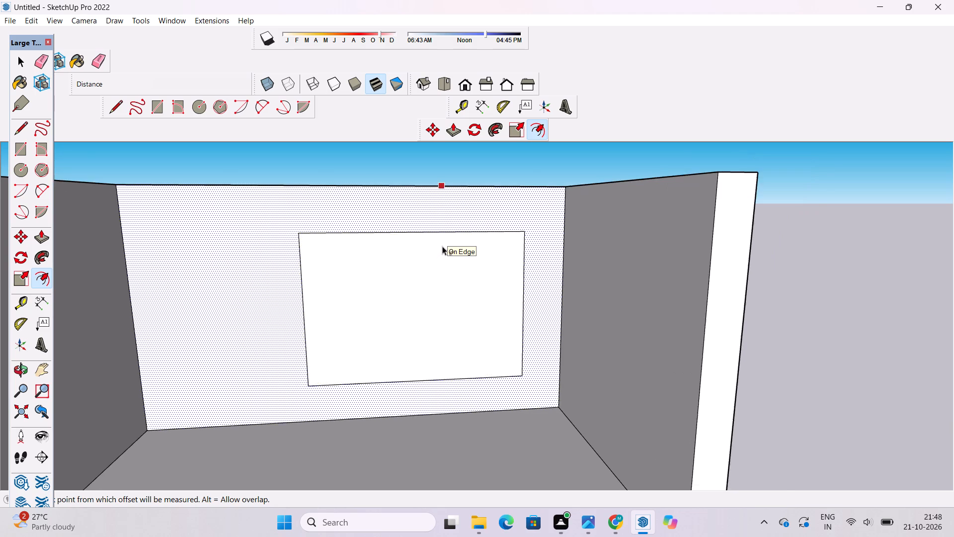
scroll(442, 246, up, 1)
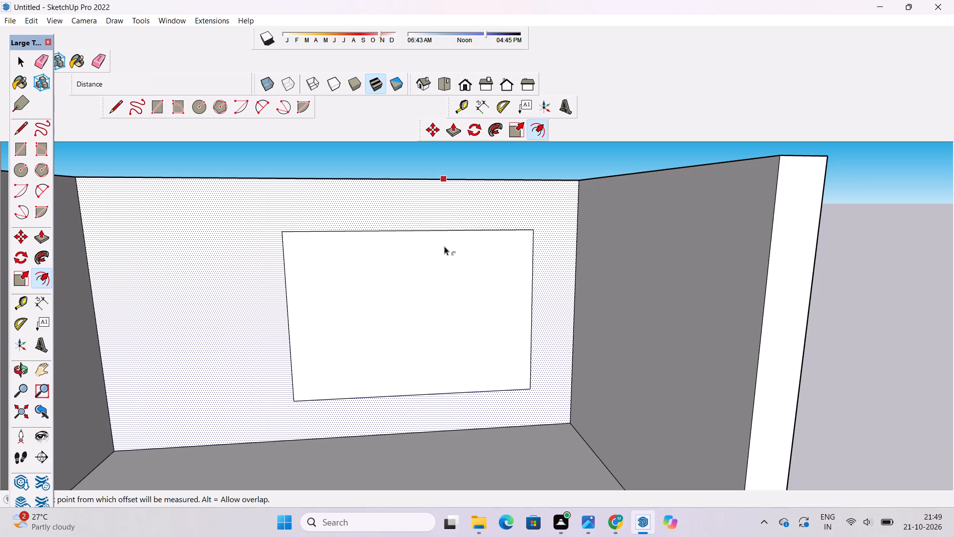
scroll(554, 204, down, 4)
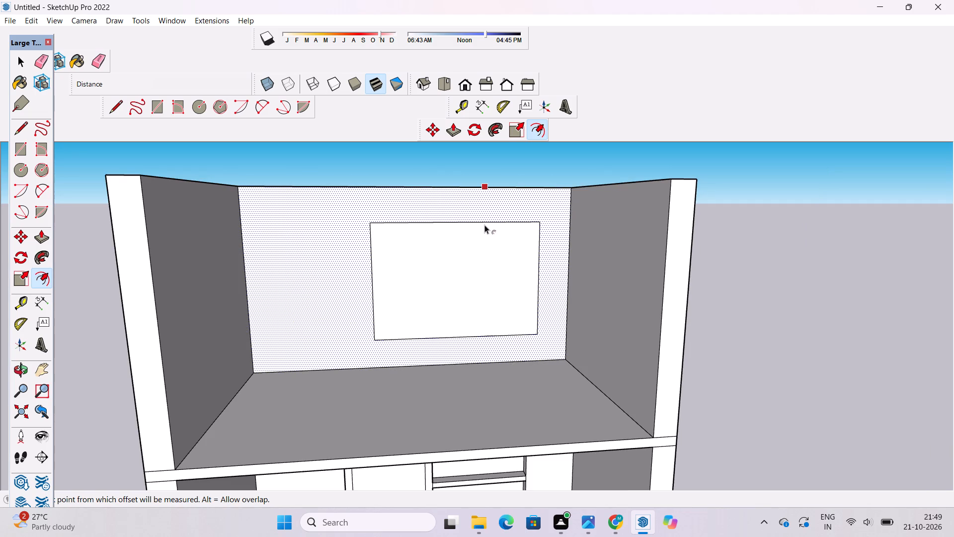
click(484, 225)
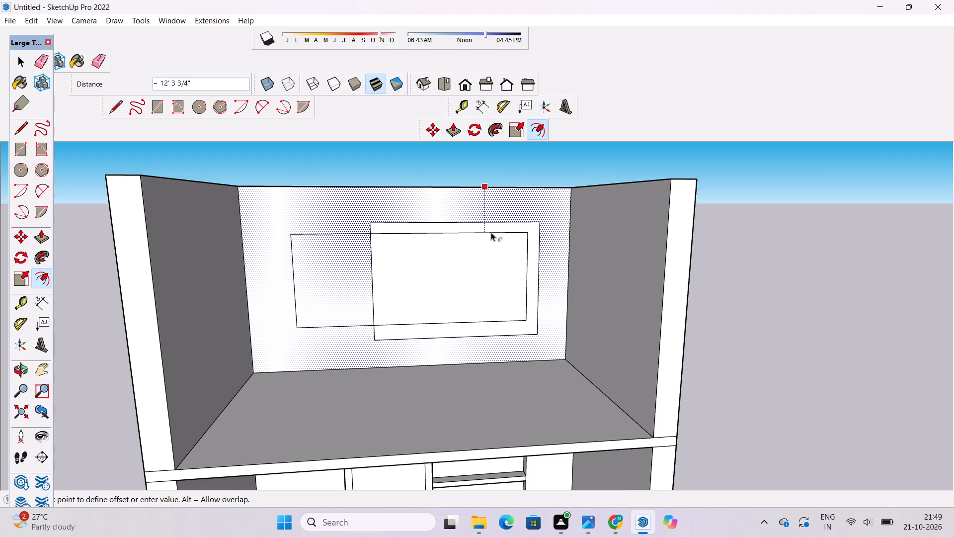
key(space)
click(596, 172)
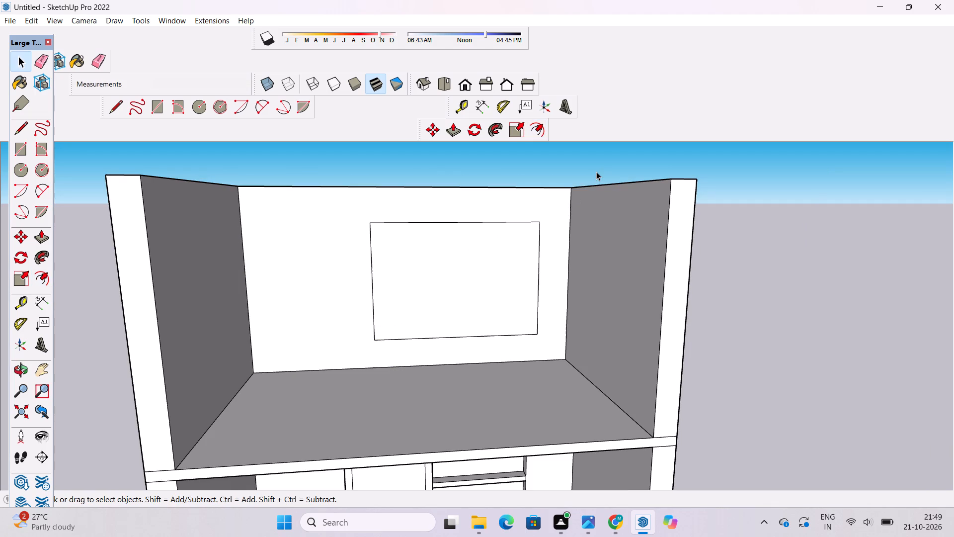
Offset the back-wall rectangle's outline 1.5' inward to form a frame border.
text(of)
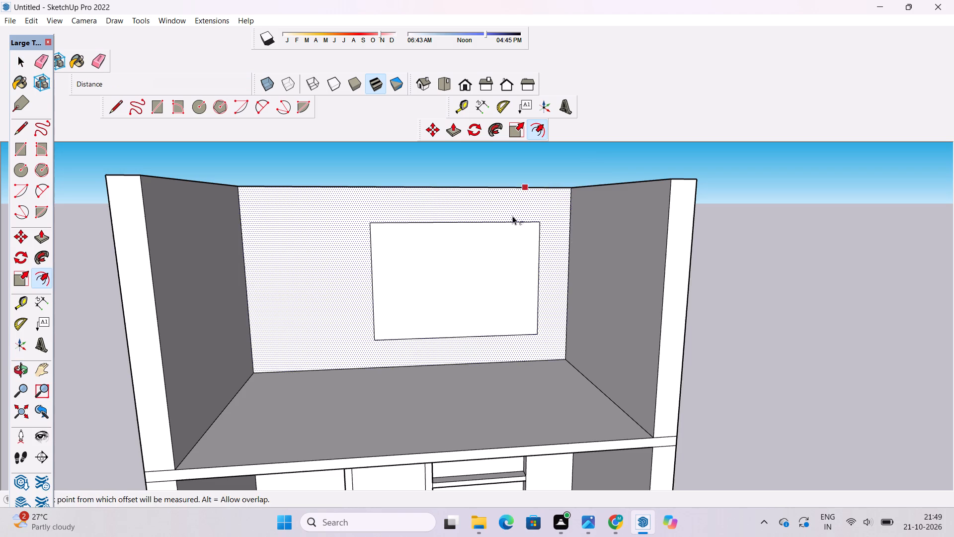
click(489, 234)
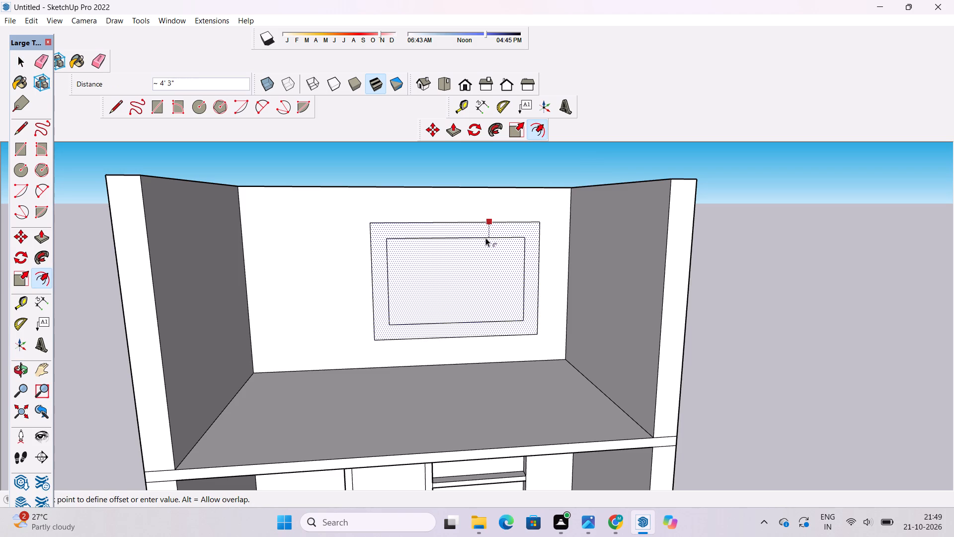
text(1.5')
key(Return)
Place a vertical guide line about 17' 5" to the right of the inner rectangle's left edge with the Tape Measure.
key(t)
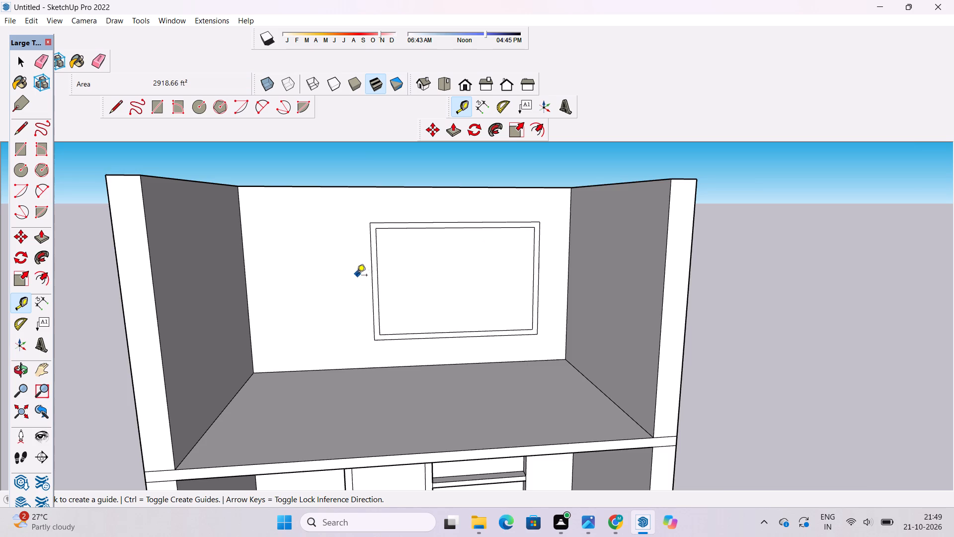
scroll(355, 280, up, 3)
scroll(292, 287, down, 3)
scroll(382, 289, up, 2)
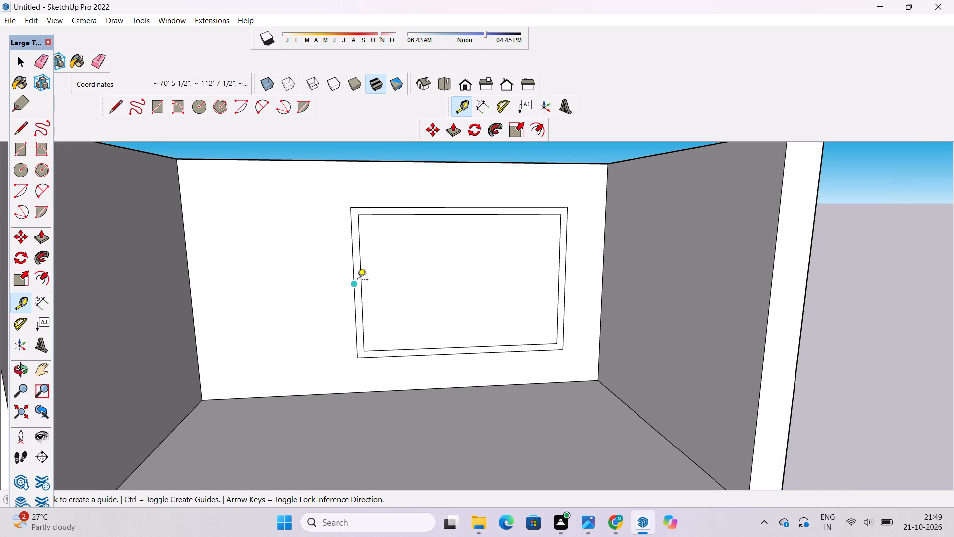
click(361, 284)
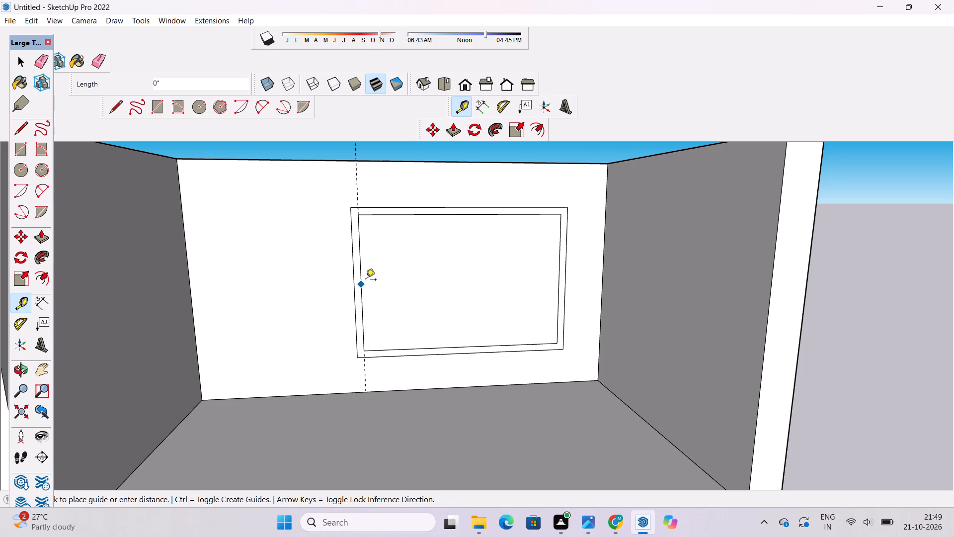
scroll(366, 280, down, 3)
scroll(367, 279, up, 4)
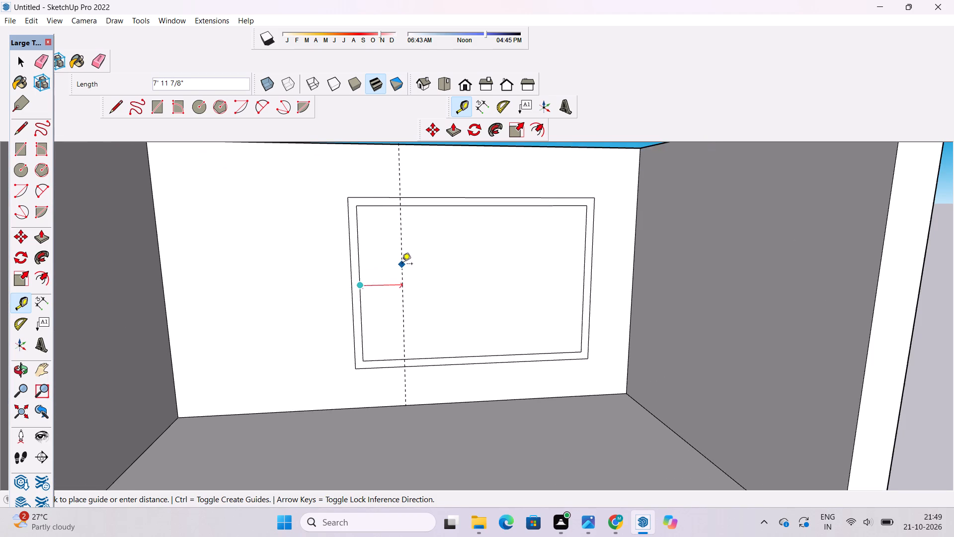
scroll(402, 265, down, 3)
scroll(415, 256, up, 3)
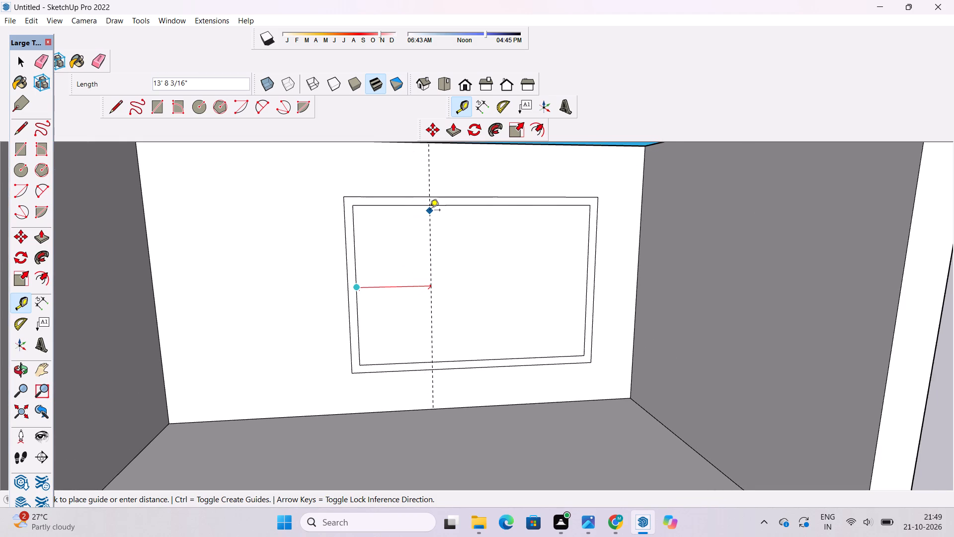
scroll(430, 211, up, 1)
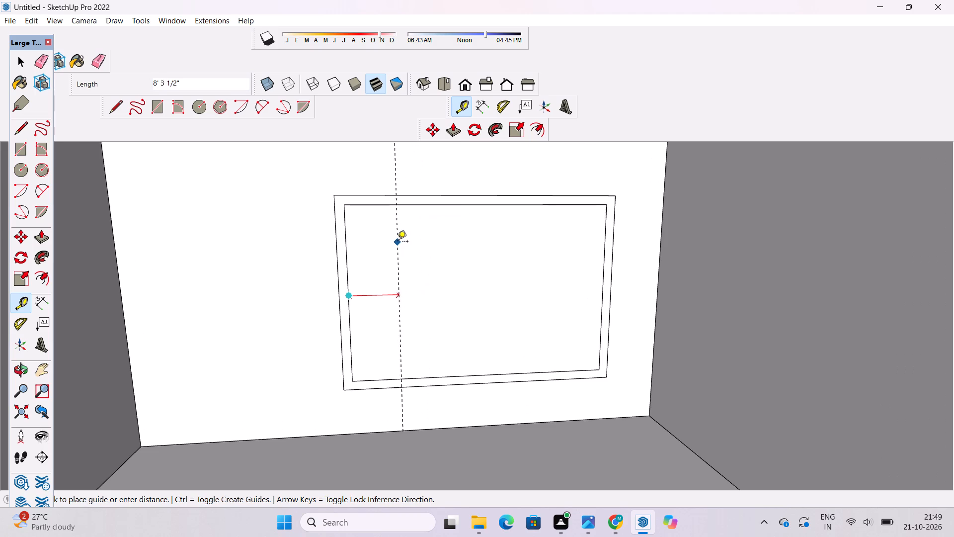
scroll(419, 243, up, 1)
scroll(419, 243, down, 1)
scroll(419, 243, up, 1)
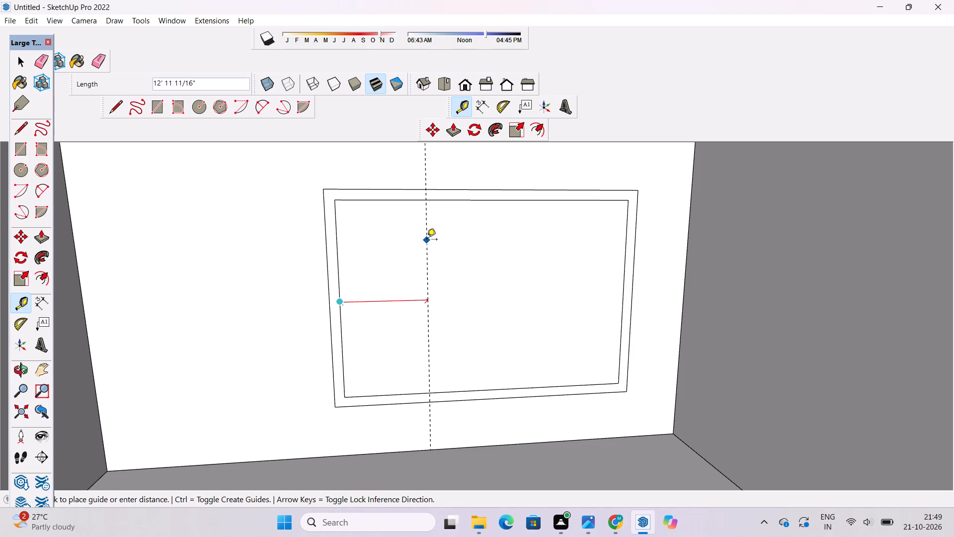
scroll(466, 269, down, 5)
scroll(459, 281, up, 2)
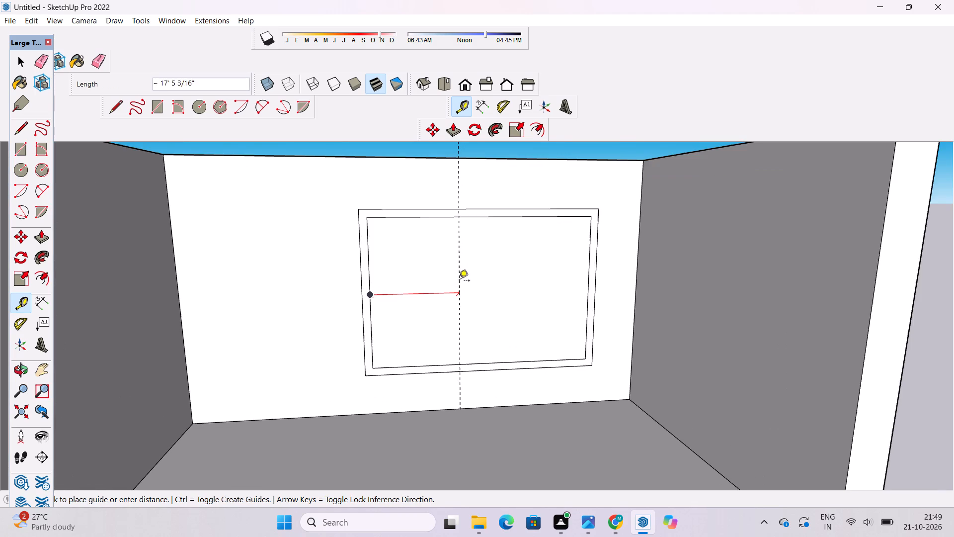
scroll(459, 281, up, 2)
scroll(459, 281, down, 3)
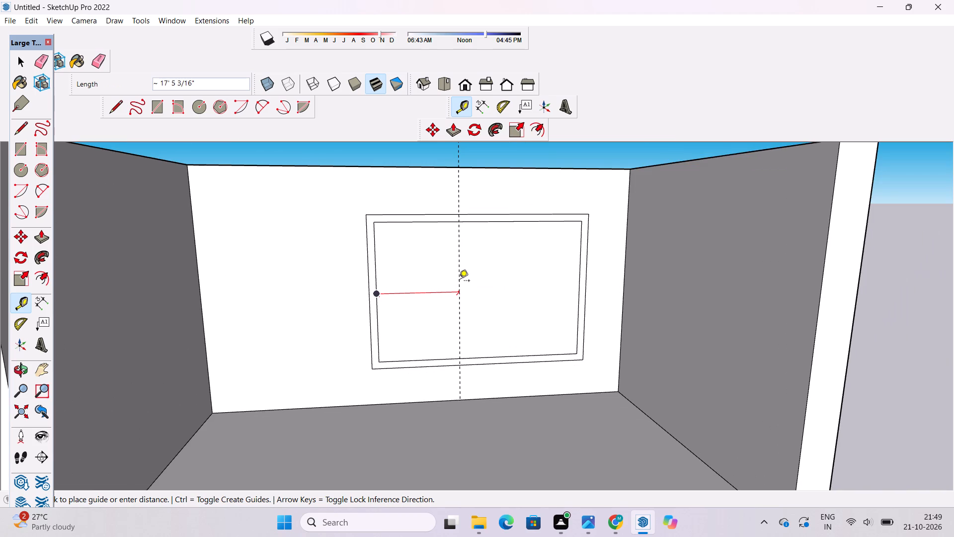
scroll(459, 281, down, 1)
scroll(459, 281, up, 1)
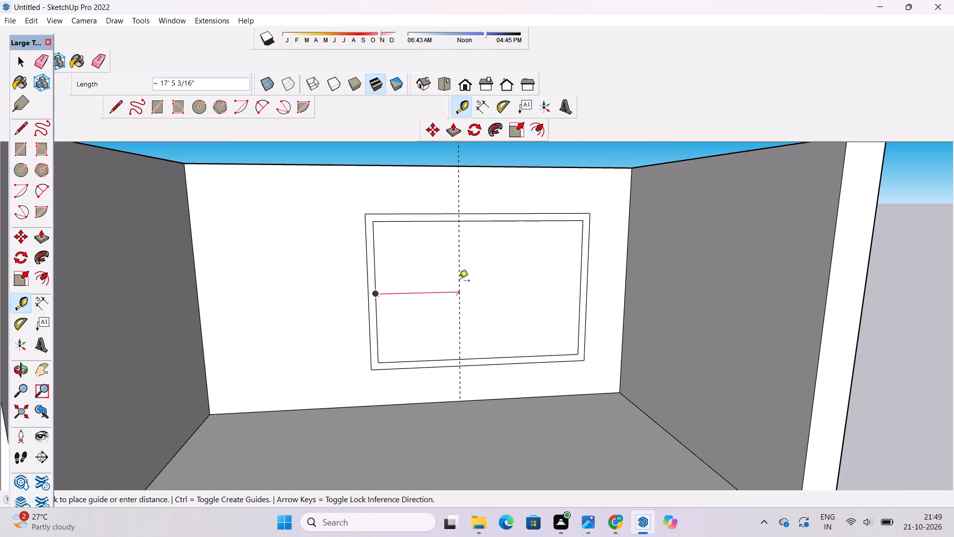
scroll(459, 281, down, 2)
scroll(459, 281, up, 4)
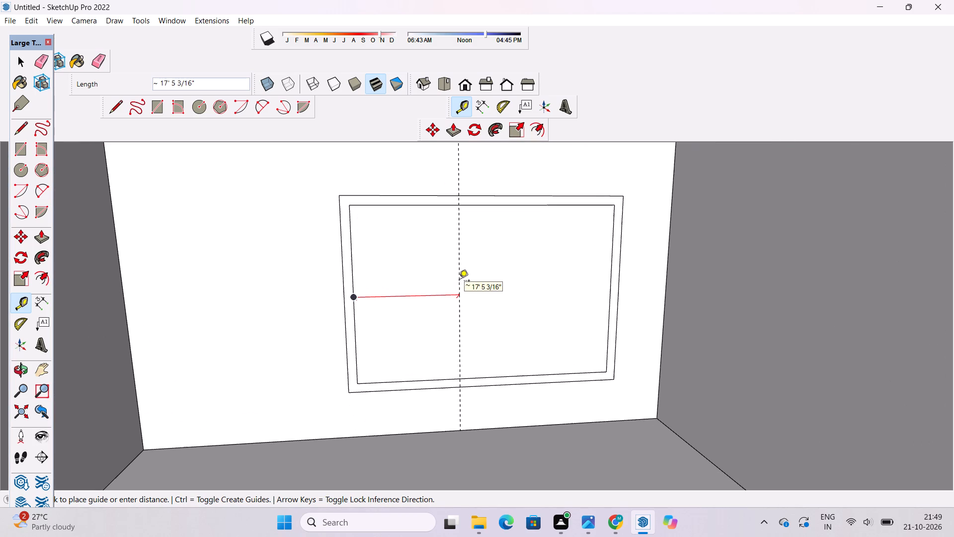
scroll(459, 281, down, 1)
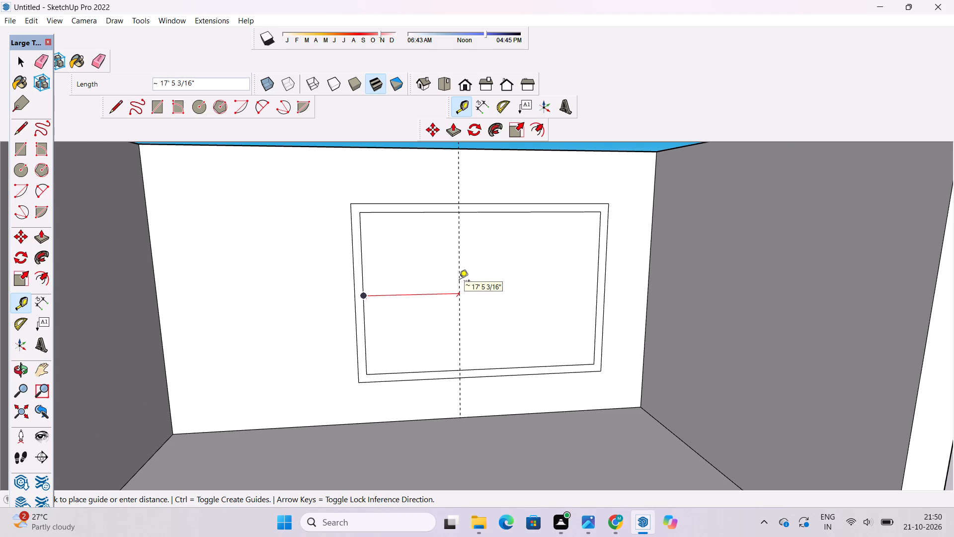
scroll(459, 281, up, 2)
scroll(459, 281, down, 1)
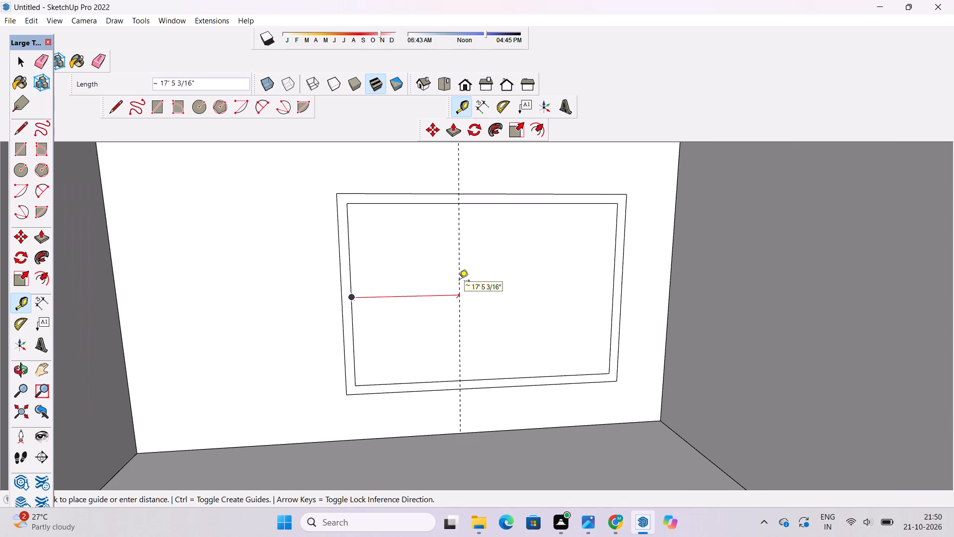
scroll(459, 281, down, 2)
click(459, 281)
Place a guide line perpendicular to the back wall from a point inside the inner rectangle, just right of the vertical guide.
click(481, 276)
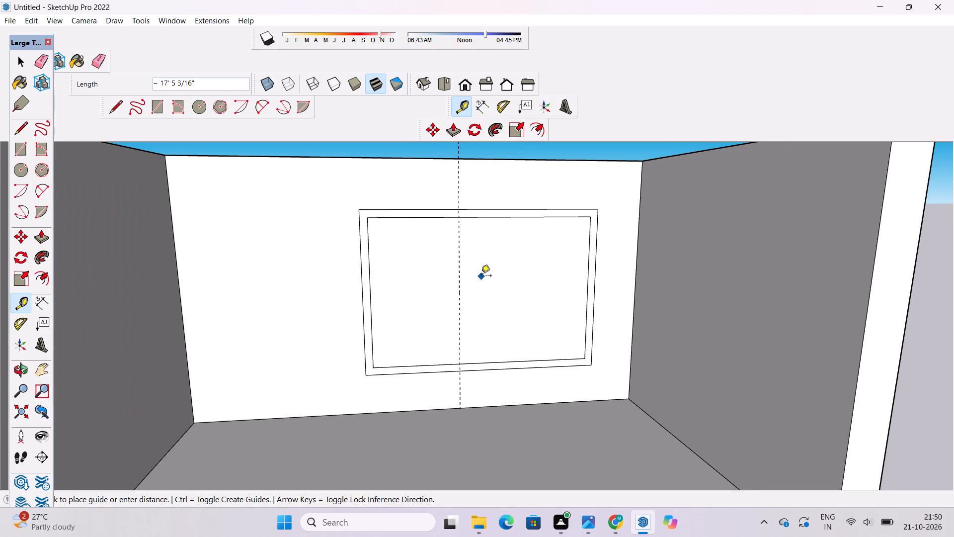
click(481, 276)
click(487, 271)
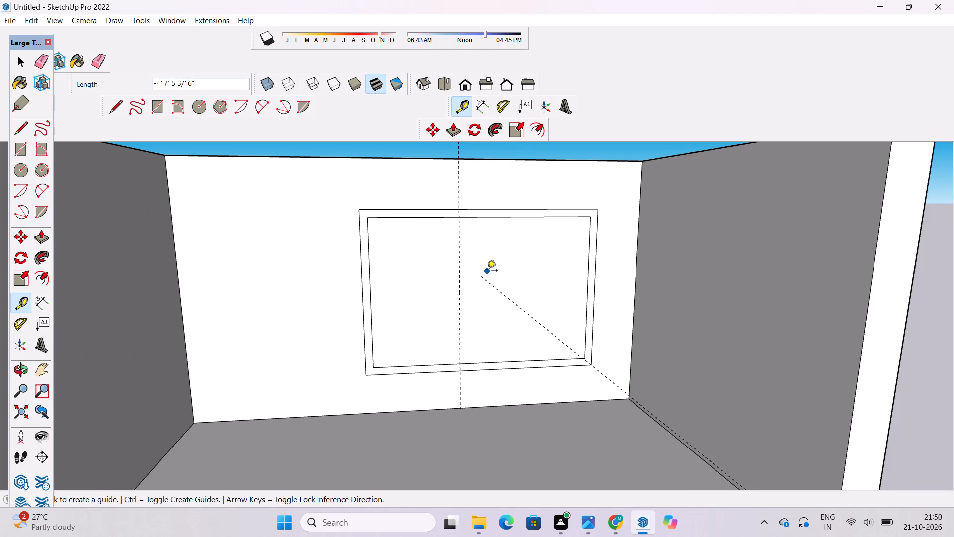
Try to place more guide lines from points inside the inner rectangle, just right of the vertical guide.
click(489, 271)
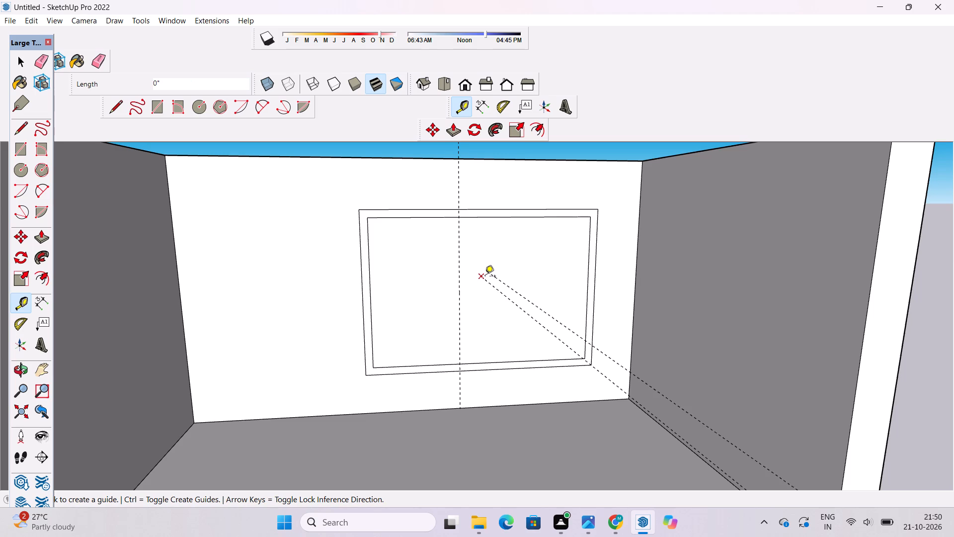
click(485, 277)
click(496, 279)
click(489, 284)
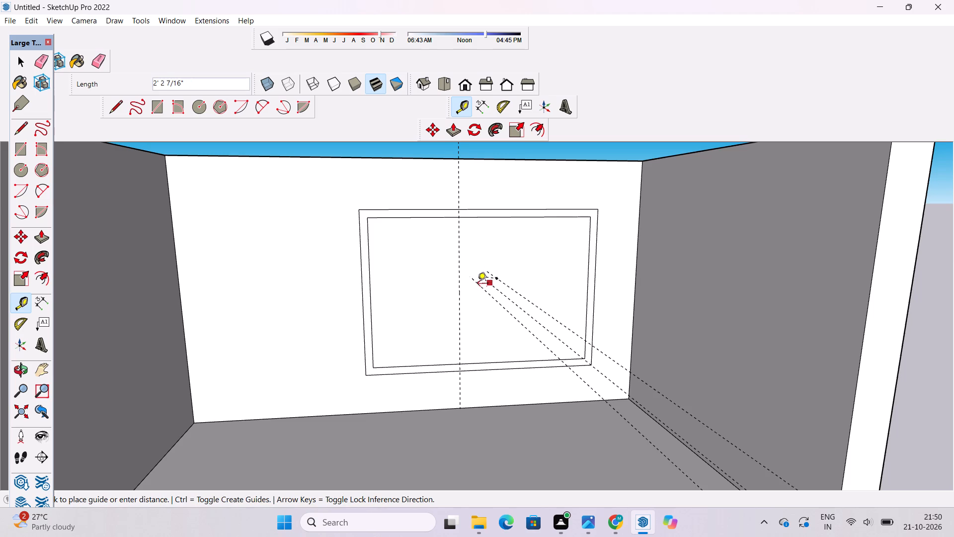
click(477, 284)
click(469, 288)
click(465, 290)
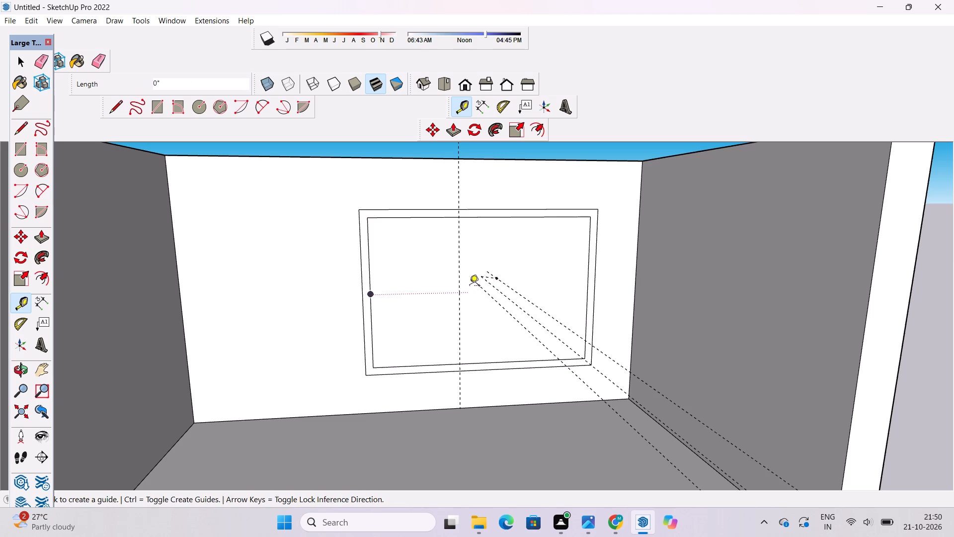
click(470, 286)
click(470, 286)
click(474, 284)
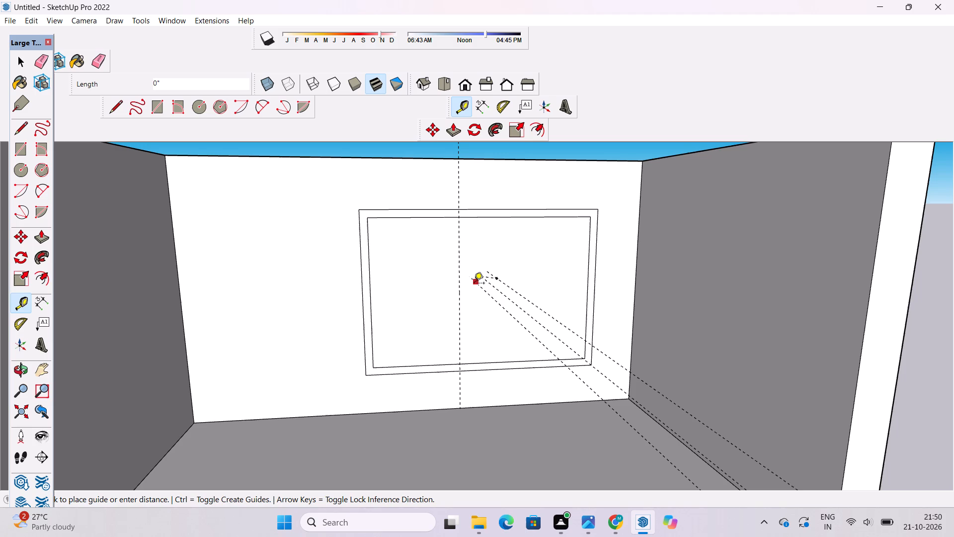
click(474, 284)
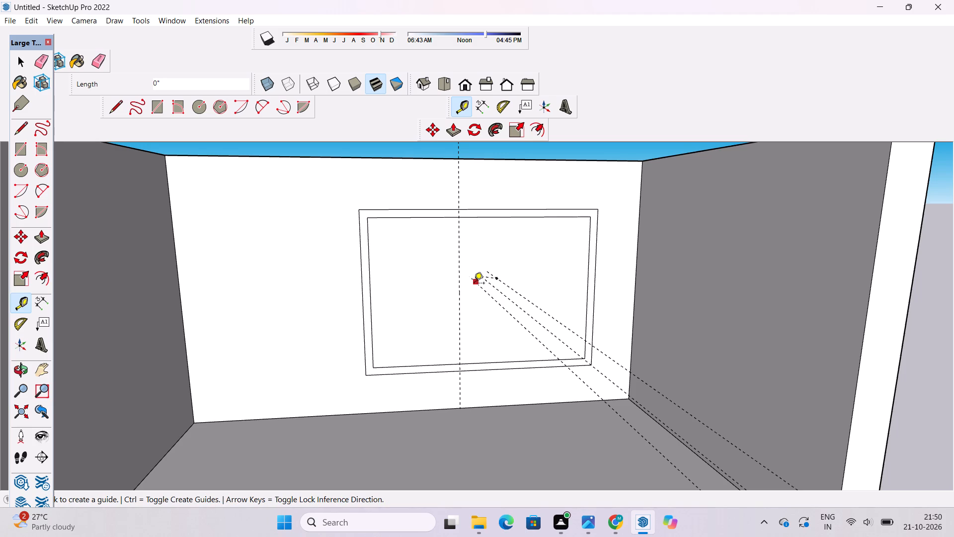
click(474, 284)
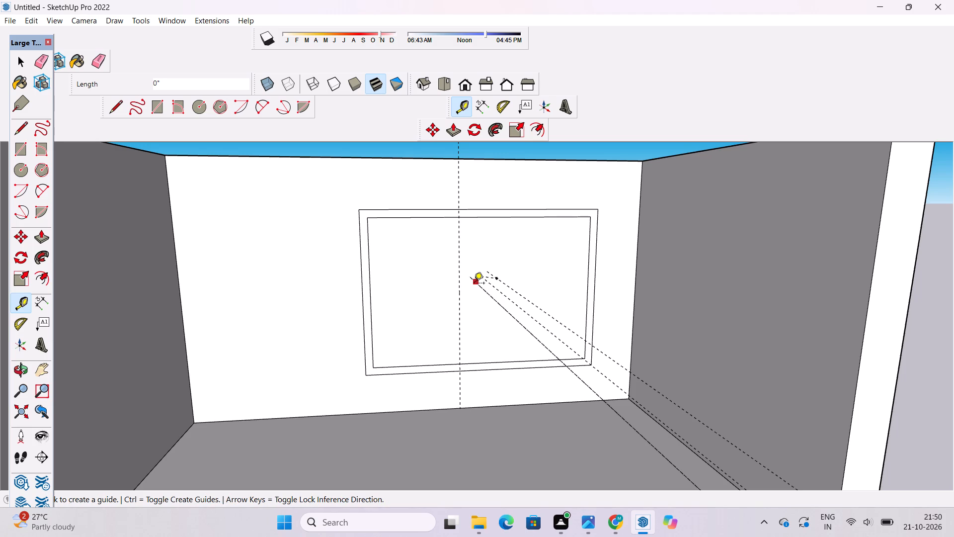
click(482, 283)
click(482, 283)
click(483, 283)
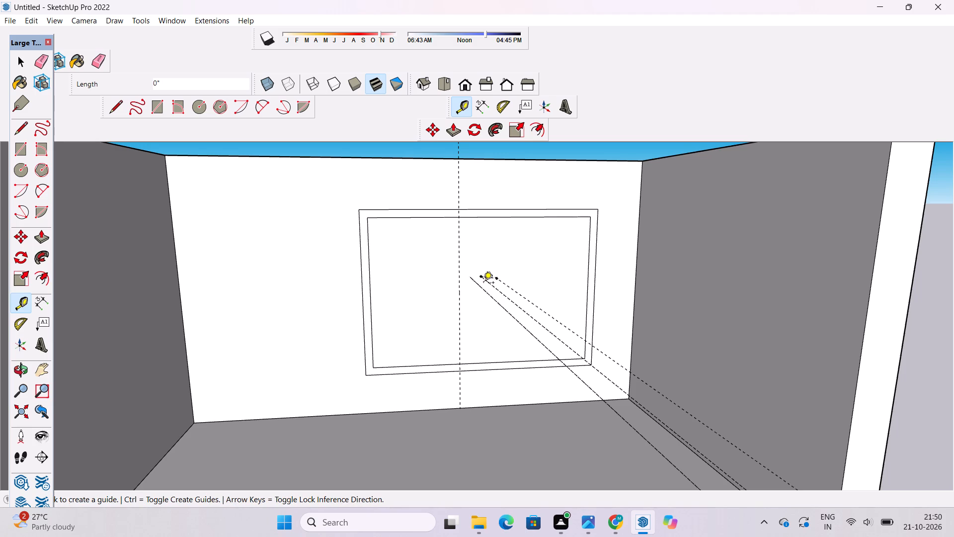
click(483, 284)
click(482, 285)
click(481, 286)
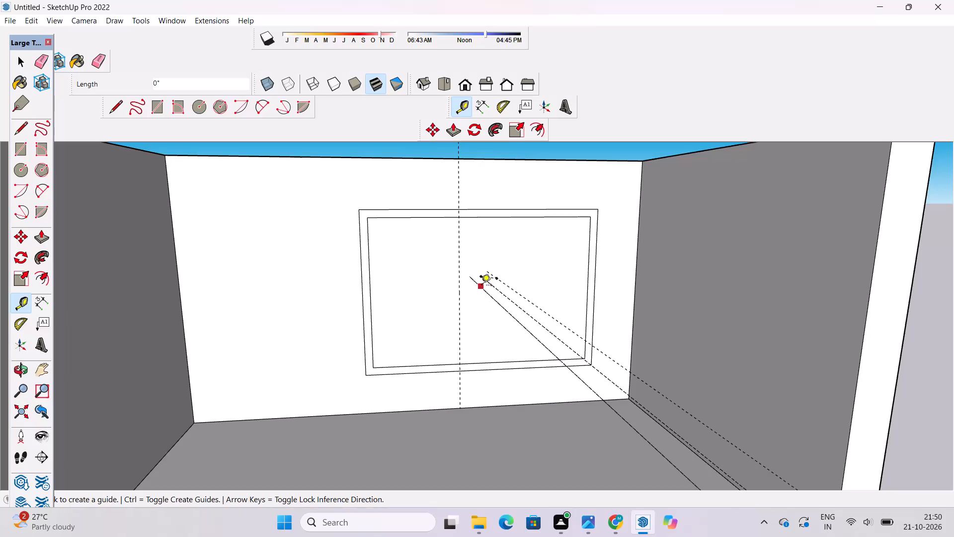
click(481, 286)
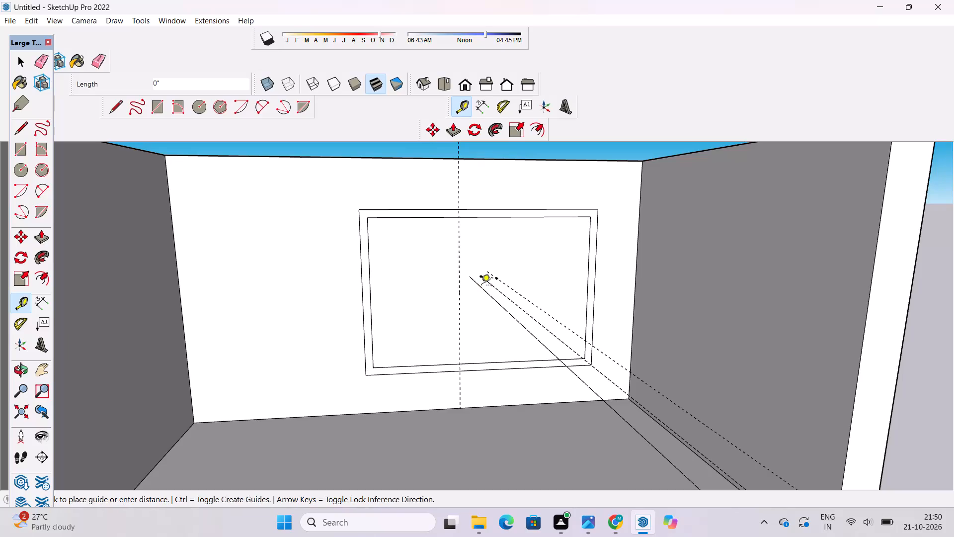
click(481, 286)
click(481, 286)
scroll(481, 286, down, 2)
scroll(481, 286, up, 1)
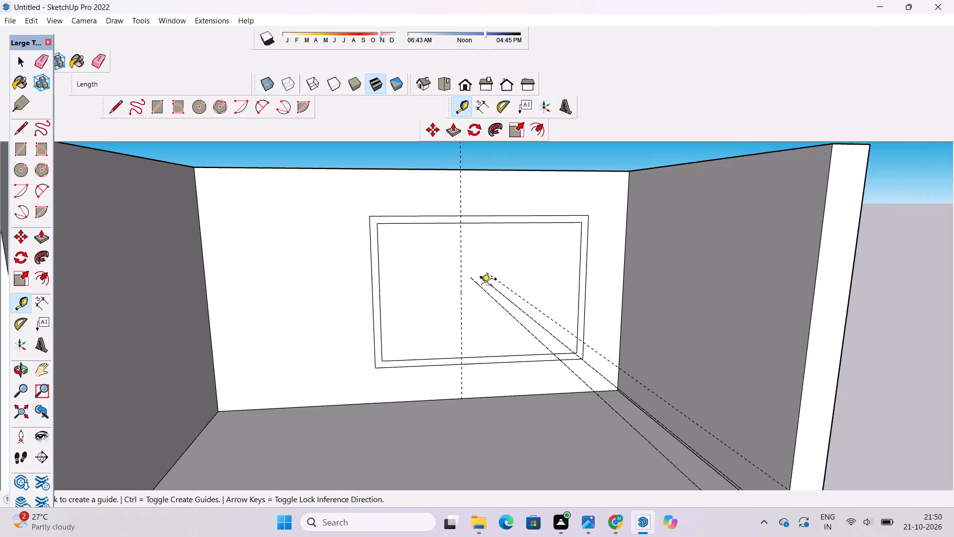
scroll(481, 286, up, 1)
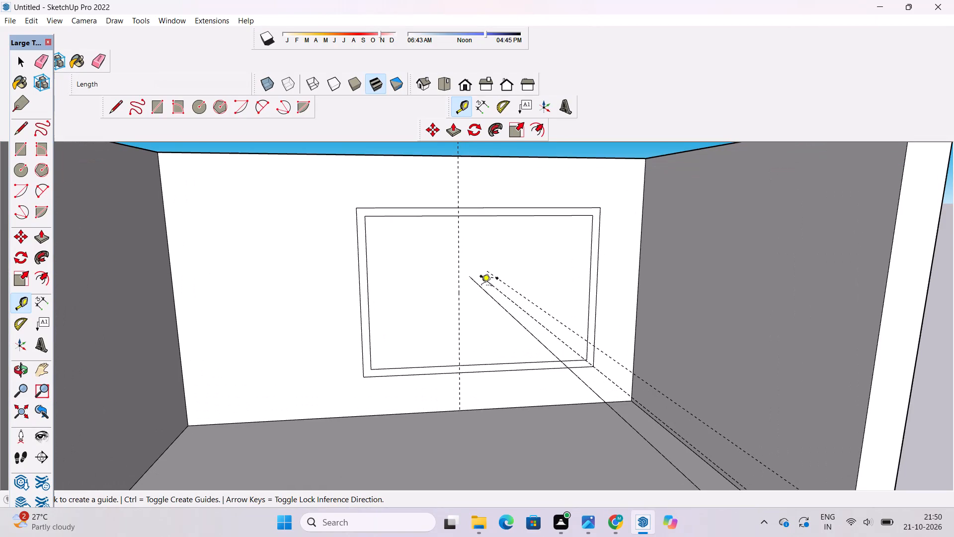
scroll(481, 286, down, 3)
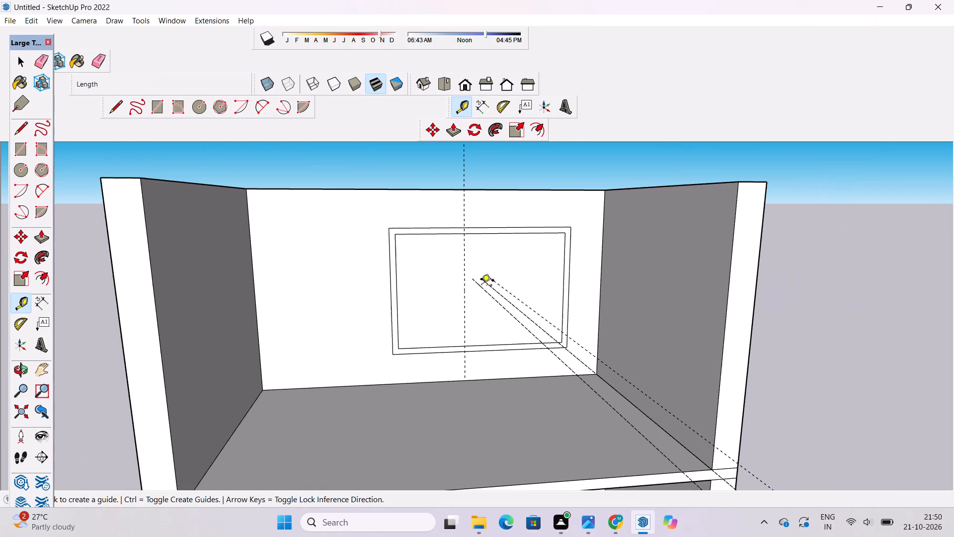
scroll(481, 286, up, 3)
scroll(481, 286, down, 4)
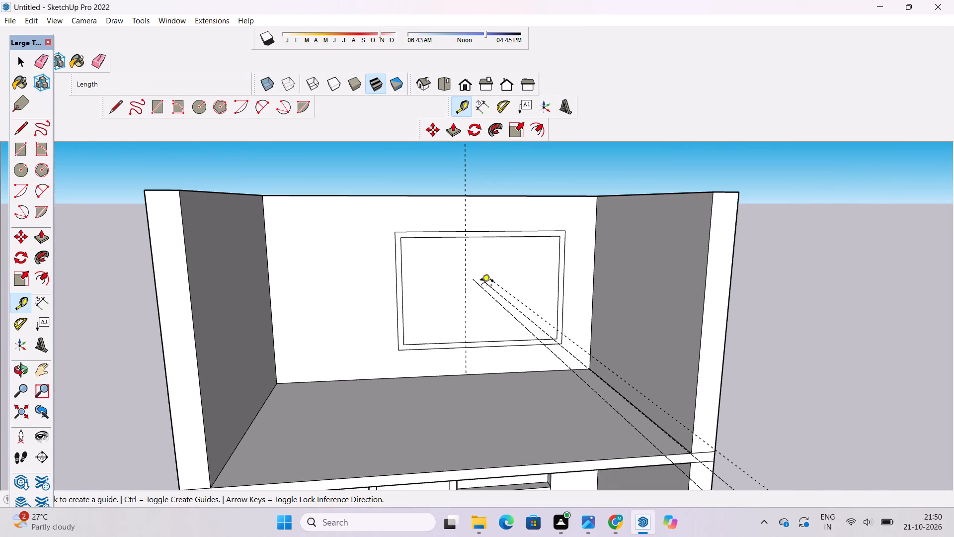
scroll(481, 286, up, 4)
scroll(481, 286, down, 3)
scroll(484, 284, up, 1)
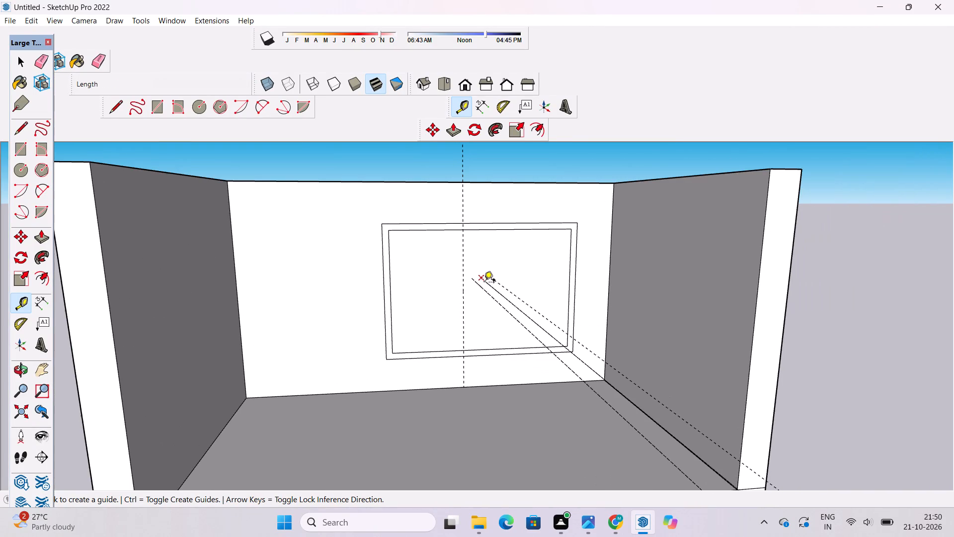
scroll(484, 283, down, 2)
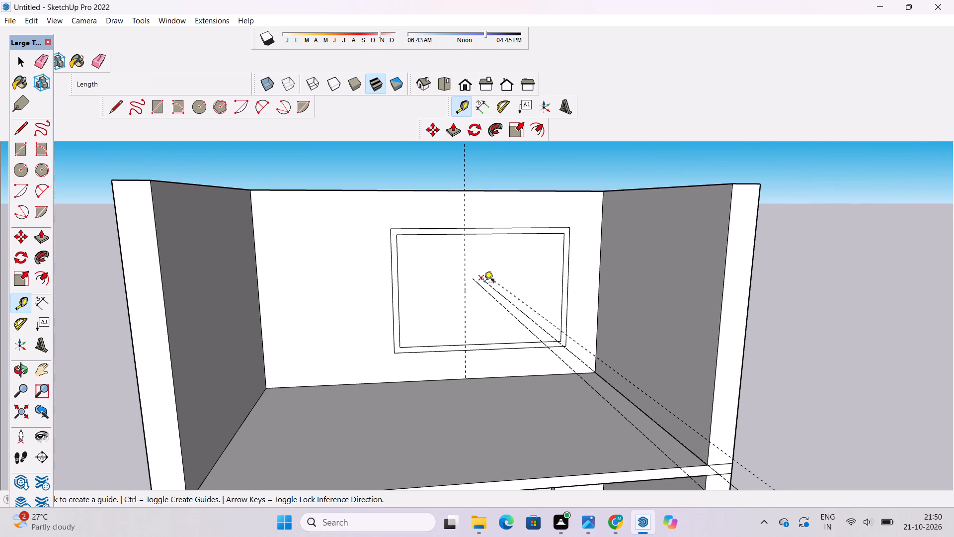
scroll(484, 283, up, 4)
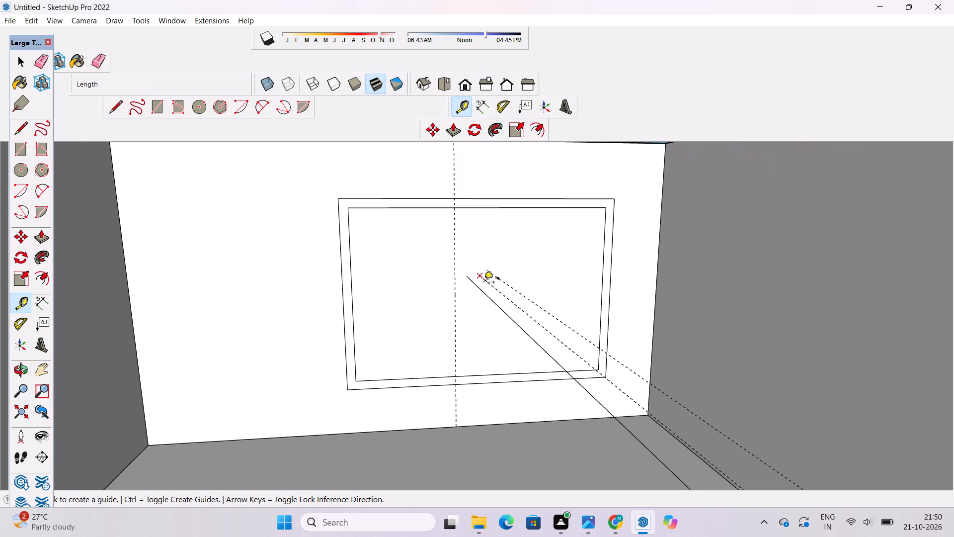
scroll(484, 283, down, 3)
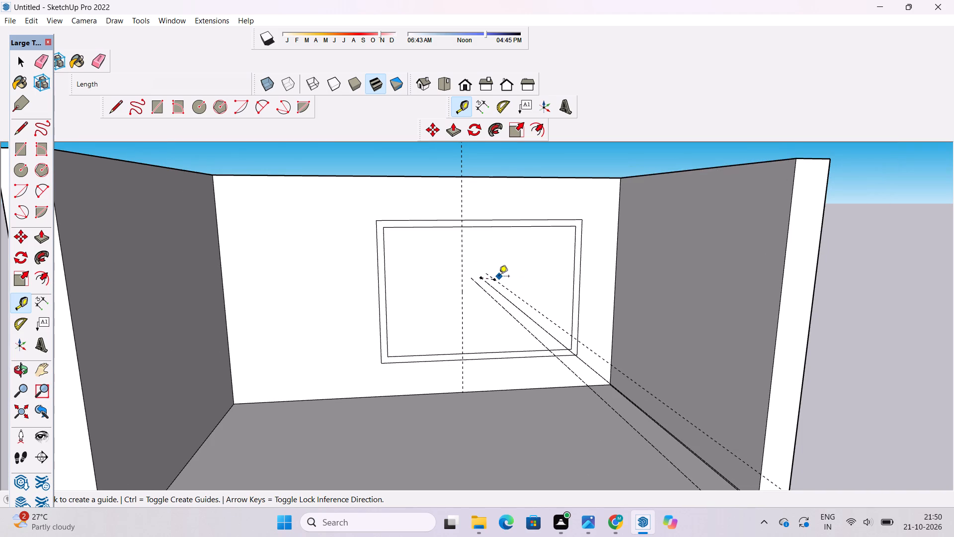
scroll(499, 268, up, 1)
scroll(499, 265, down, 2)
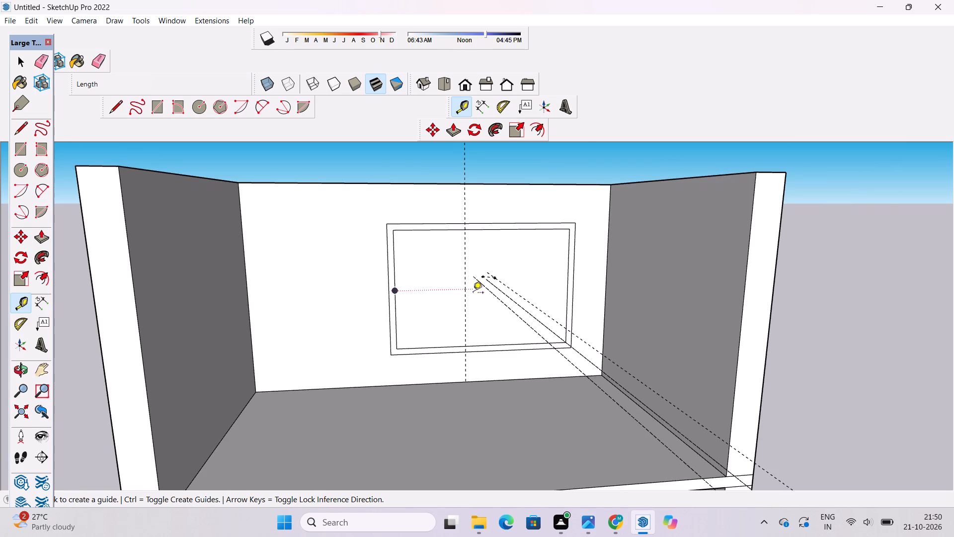
Undo all the stray guides inside the inner rectangle, including the vertical guide.
key(ctrl+z)
key(ctrl+z)
key(ctrl+z)
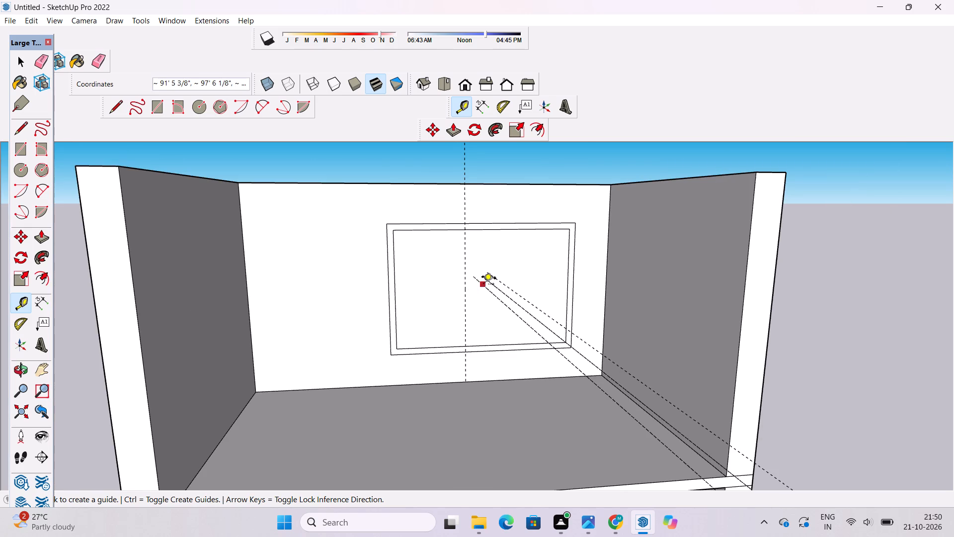
key(ctrl+z)
key(space)
scroll(484, 292, up, 3)
key(ctrl+z)
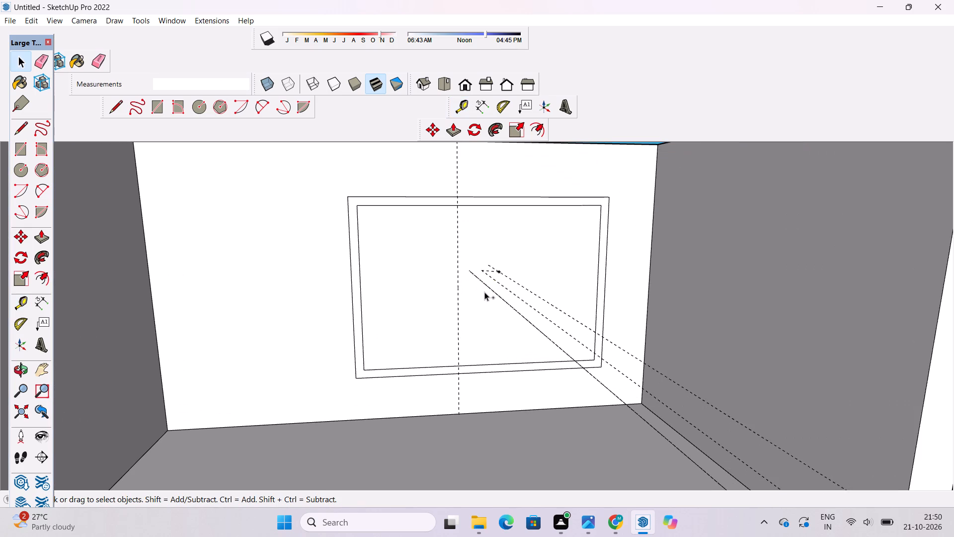
key(ctrl+z)
key(ctrl+z)
key(ctrl+z)
key(ctrl+z)
key(ctrl+z)
scroll(492, 284, down, 3)
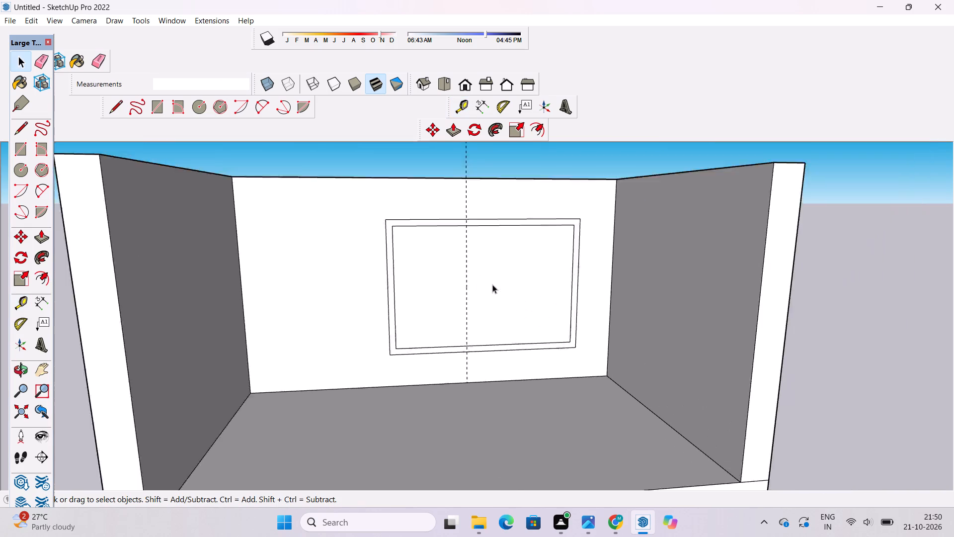
scroll(492, 284, down, 3)
key(o)
scroll(485, 287, down, 3)
drag(484, 287, 474, 284)
shift+scroll(468, 286, up, 5)
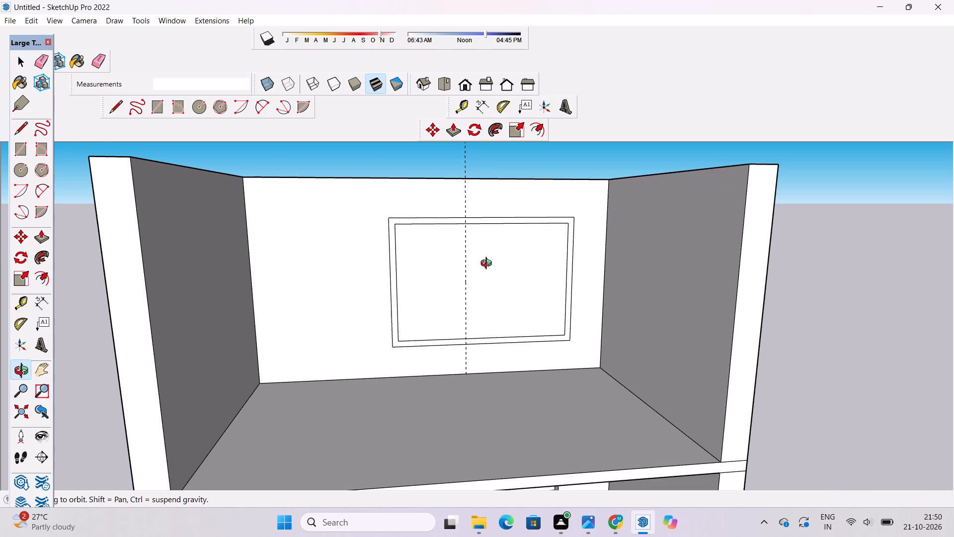
key(ctrl+z)
Place a vertical guide line 15' to the right of the inner rectangle's left edge with the Tape Measure.
key(t)
scroll(406, 285, down, 2)
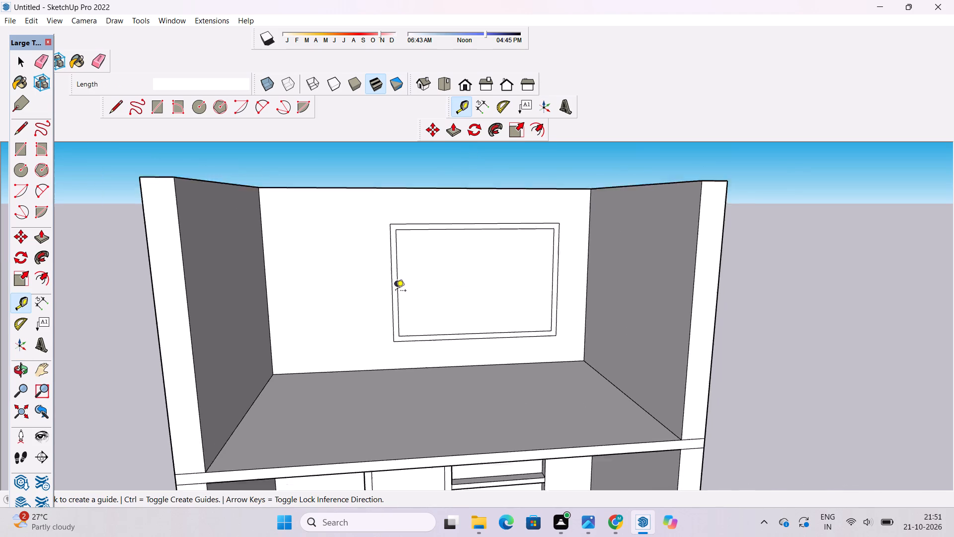
click(401, 281)
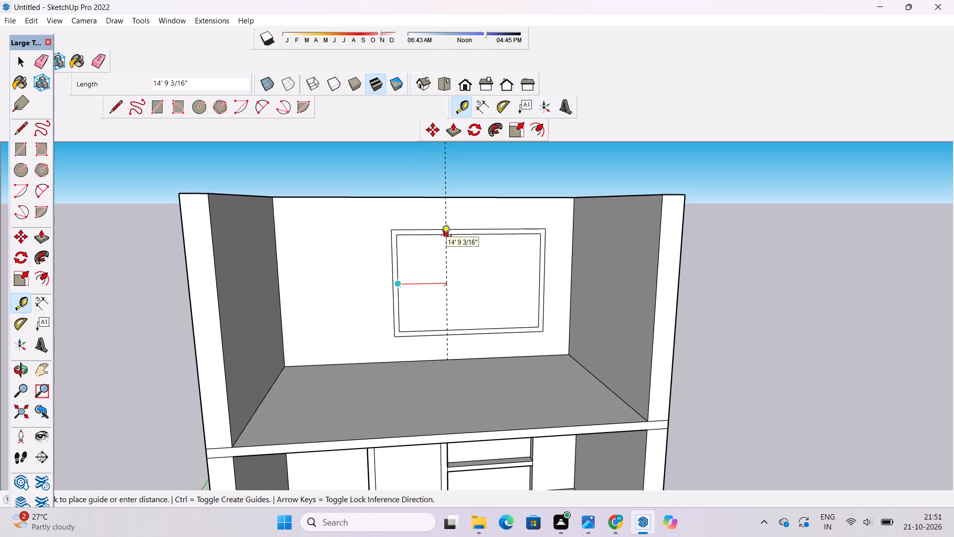
text(15')
key(Return)
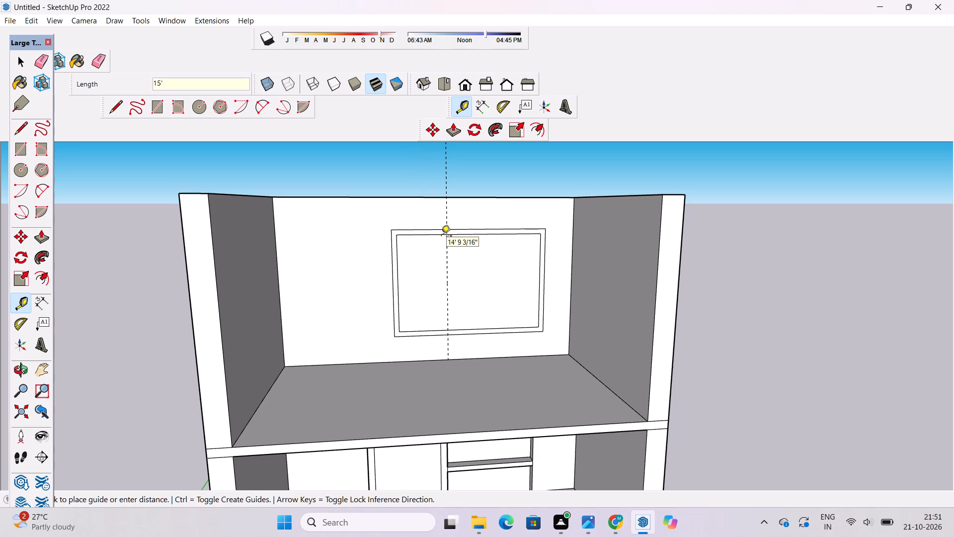
Place a second vertical guide line 1' to the right of the first vertical guide on the back wall.
scroll(427, 259, down, 2)
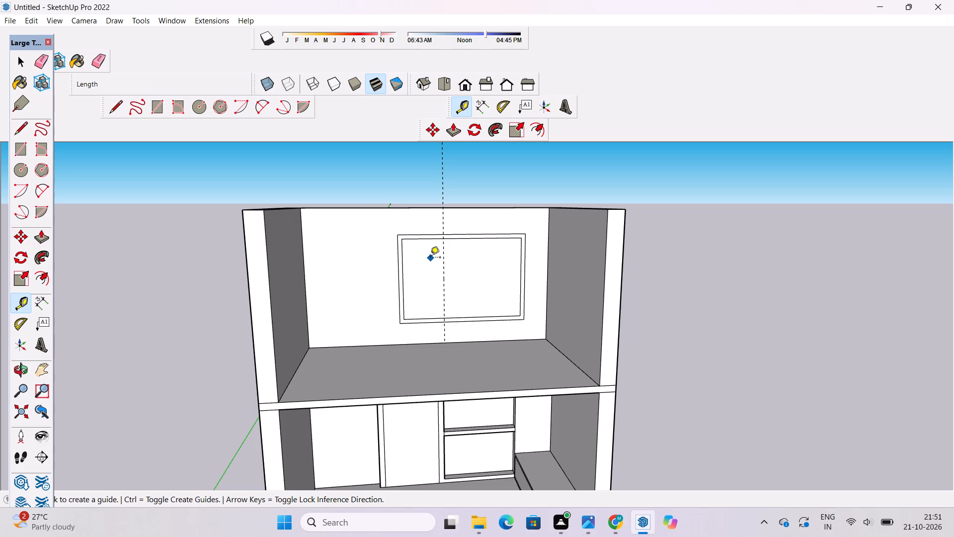
scroll(427, 268, down, 1)
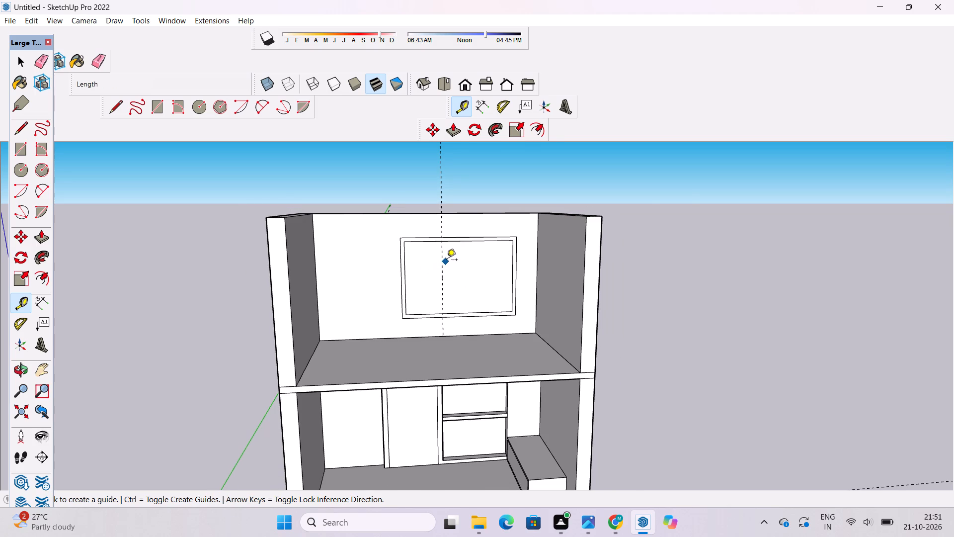
scroll(447, 261, up, 3)
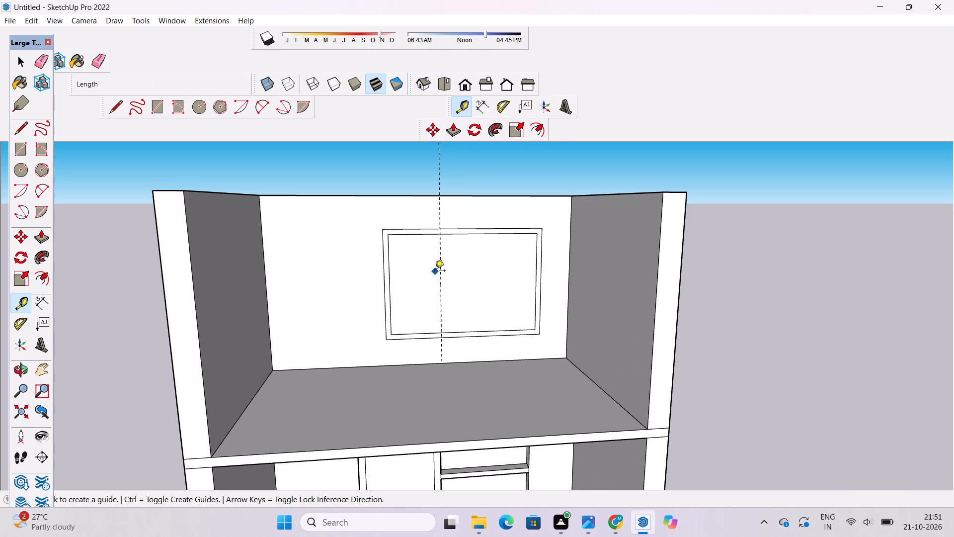
scroll(435, 271, down, 3)
scroll(435, 267, up, 3)
click(442, 250)
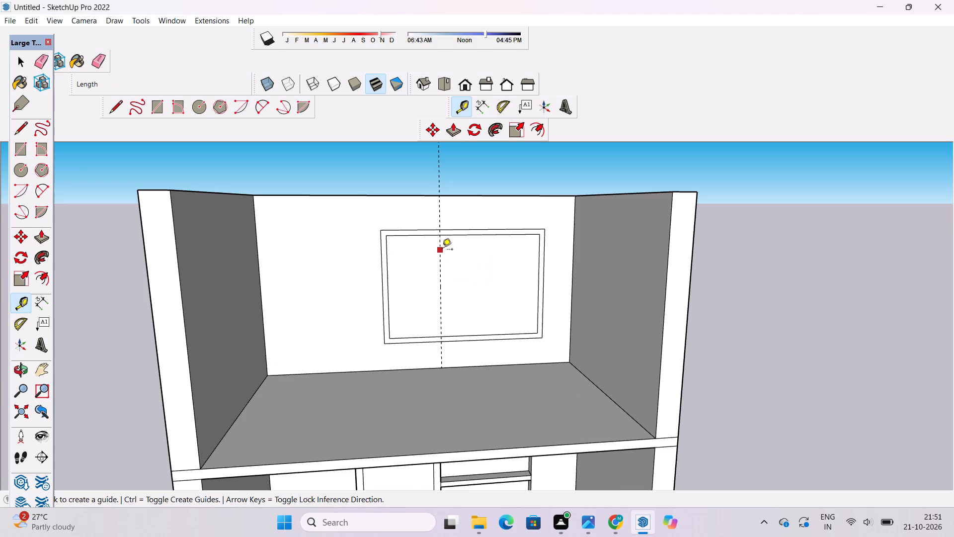
scroll(455, 249, up, 4)
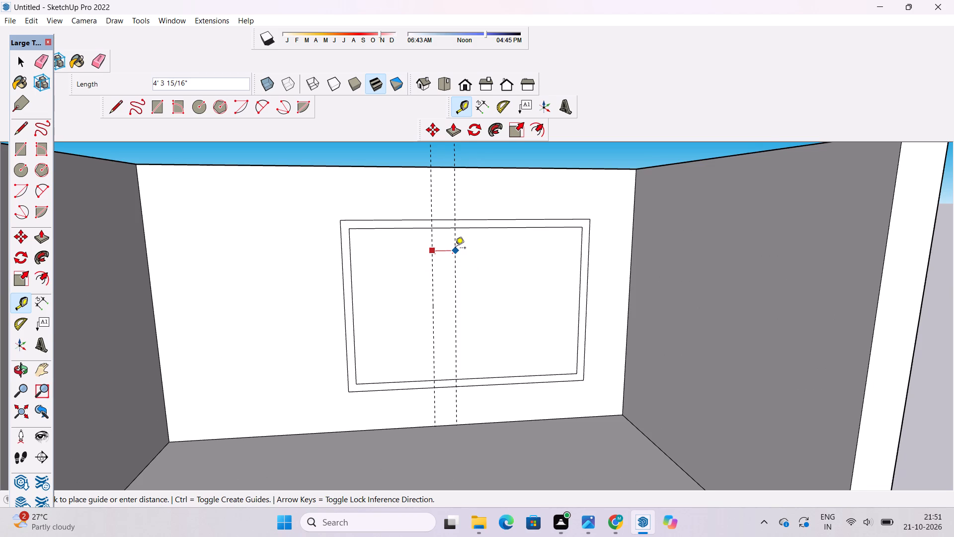
scroll(455, 249, up, 1)
scroll(454, 249, down, 1)
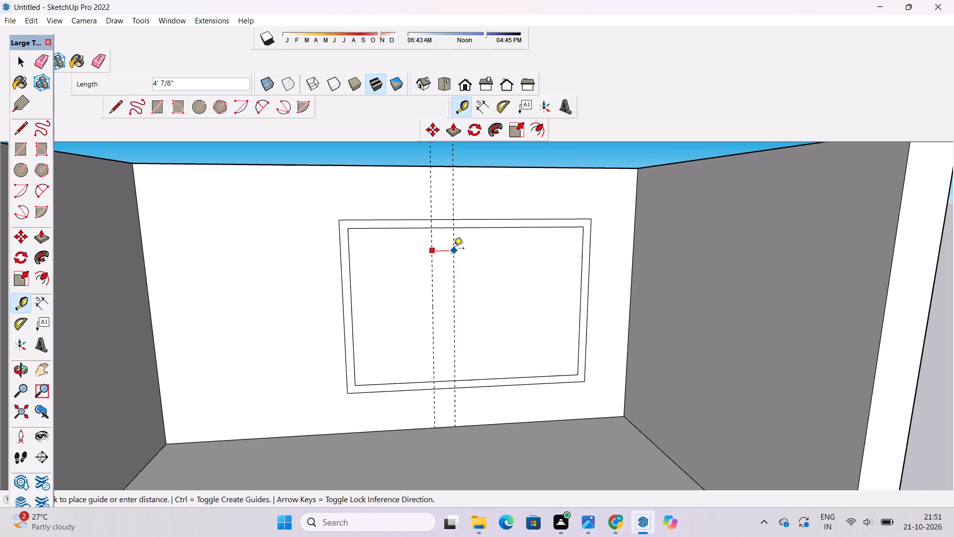
scroll(454, 249, down, 1)
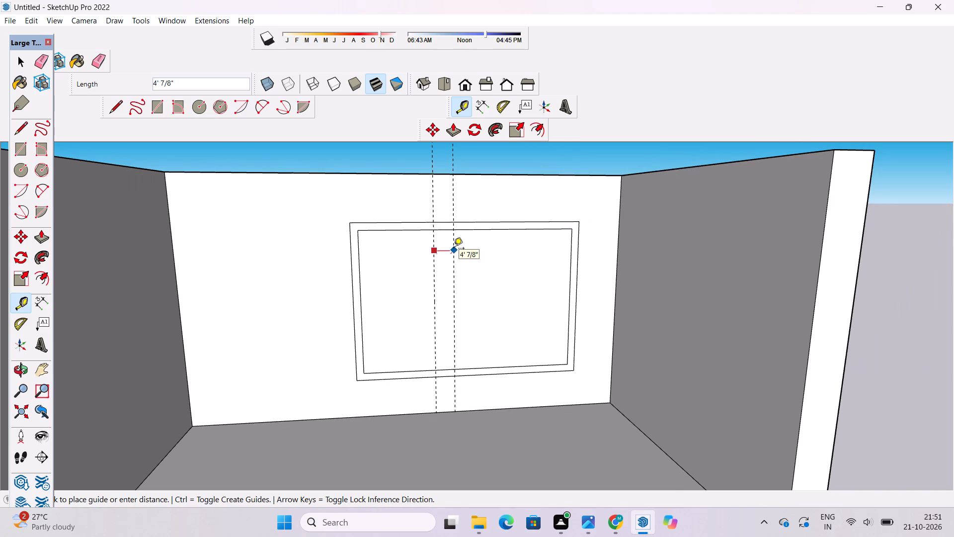
text(1')
key(Return)
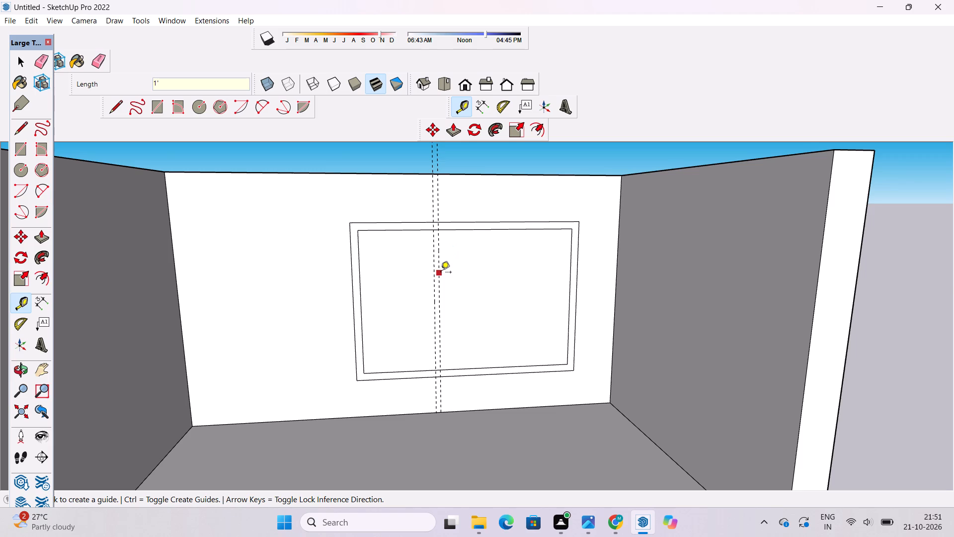
scroll(441, 273, up, 4)
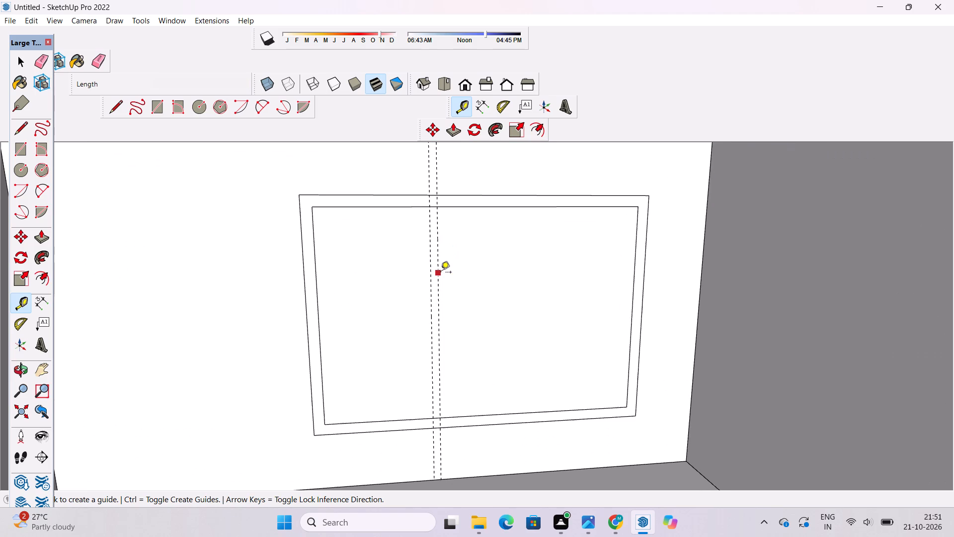
Undo the vertical guide placed 1' to the right of the first vertical guide.
key(ctrl+z)
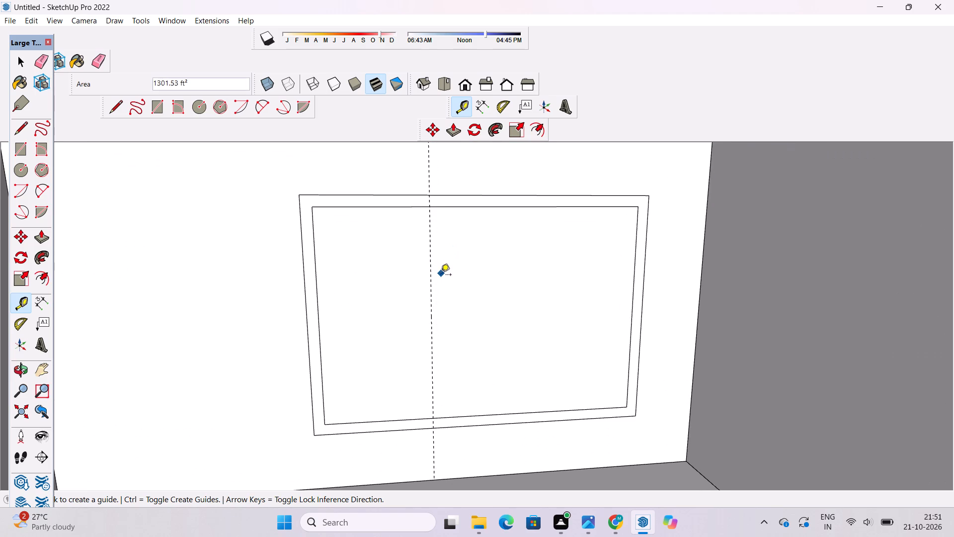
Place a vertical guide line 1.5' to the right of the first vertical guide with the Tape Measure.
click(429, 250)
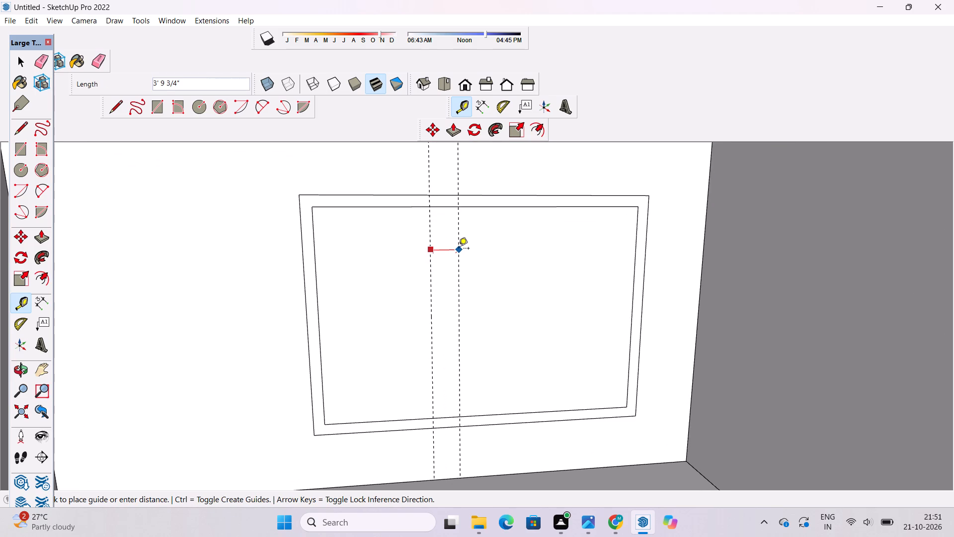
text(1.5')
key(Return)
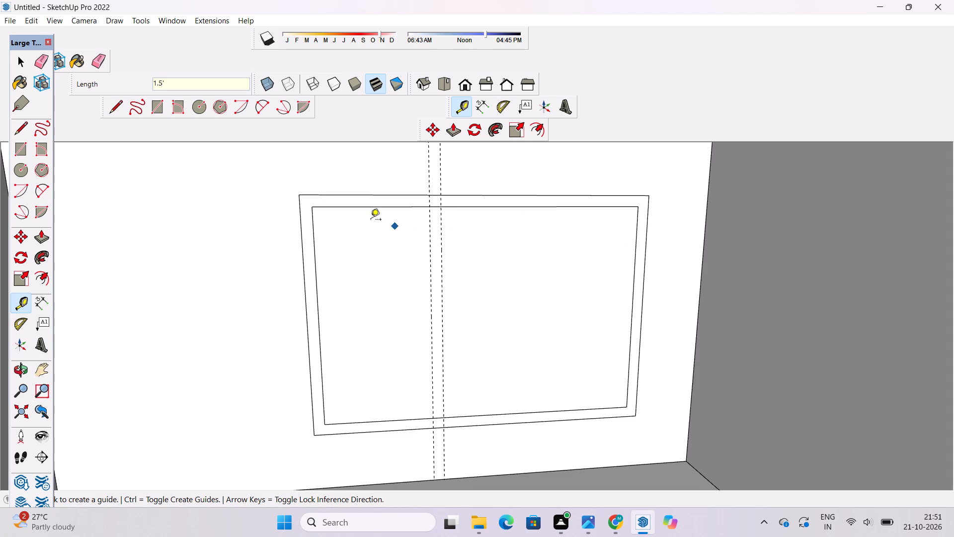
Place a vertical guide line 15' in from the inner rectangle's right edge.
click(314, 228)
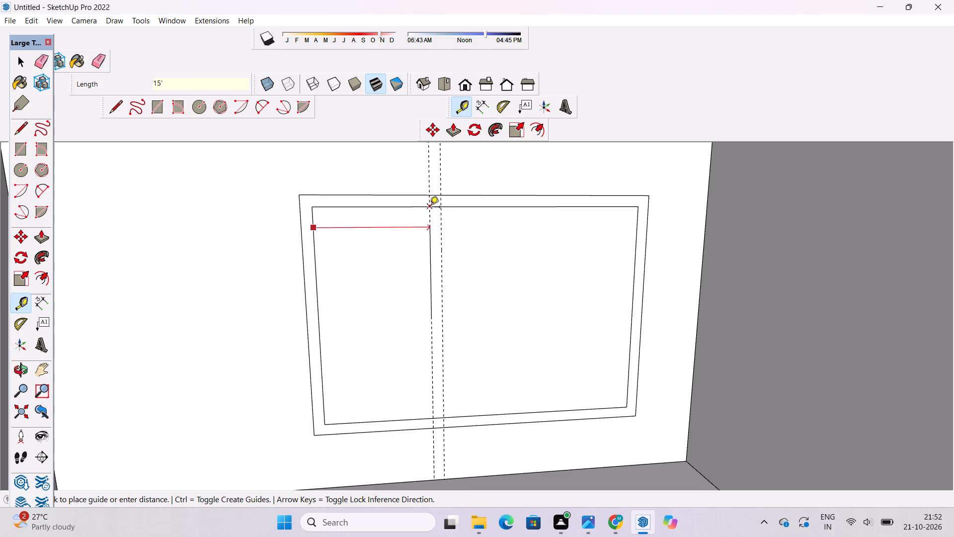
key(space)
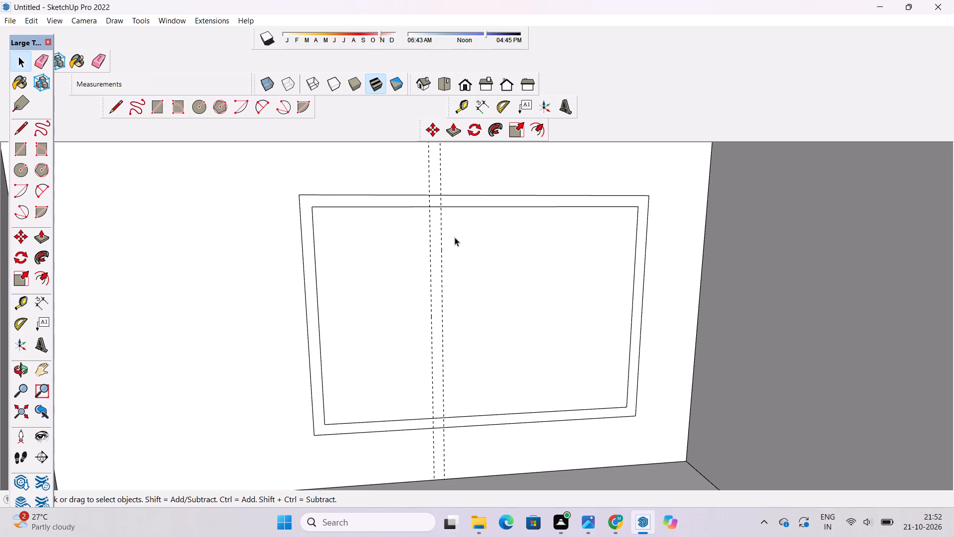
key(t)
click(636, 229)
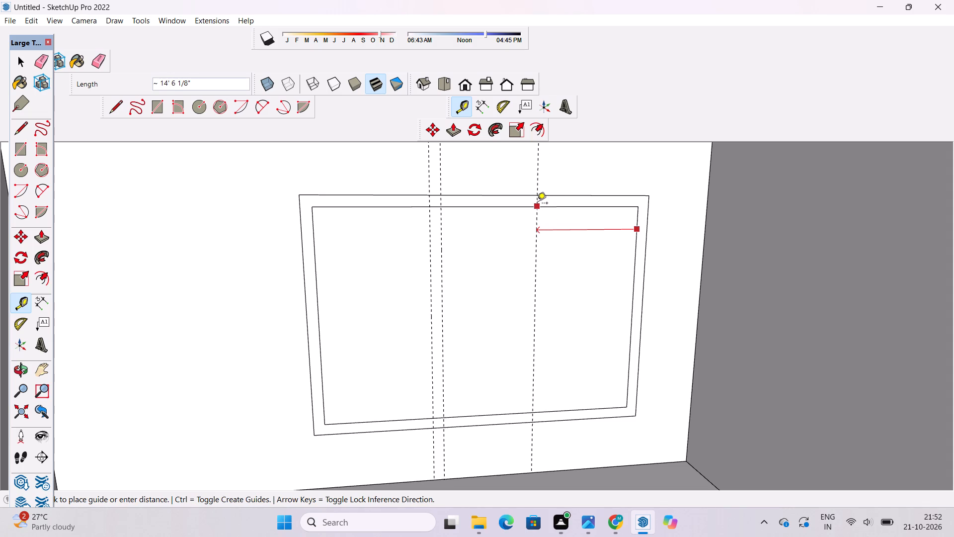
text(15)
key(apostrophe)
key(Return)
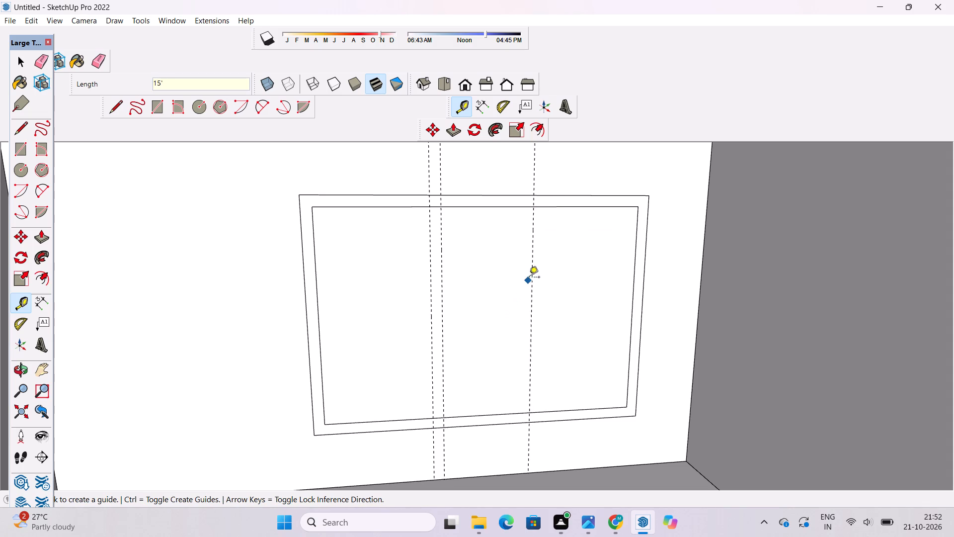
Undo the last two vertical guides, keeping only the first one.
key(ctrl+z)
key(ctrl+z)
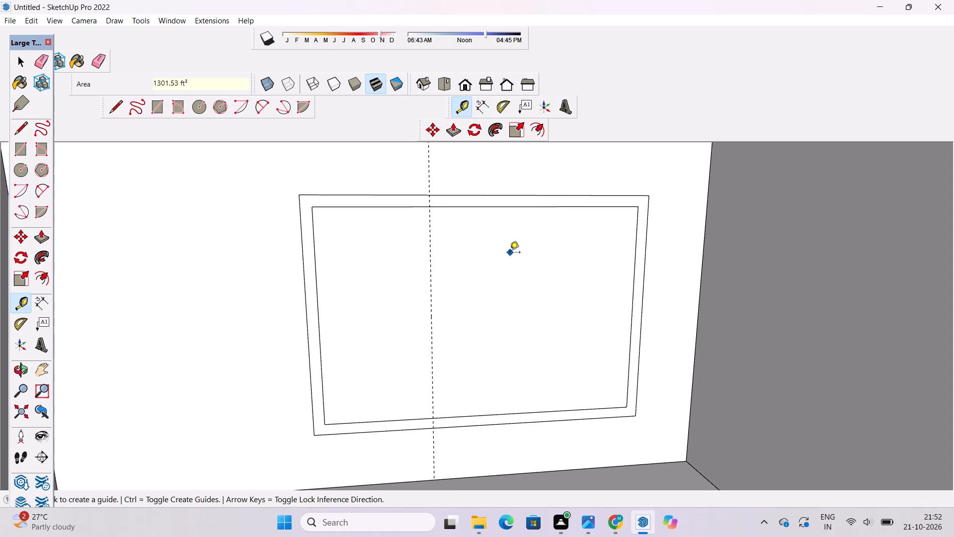
Place a vertical guide line 15' to the left of the inner rectangle's right edge with the Tape Measure.
scroll(421, 258, down, 6)
scroll(514, 272, up, 4)
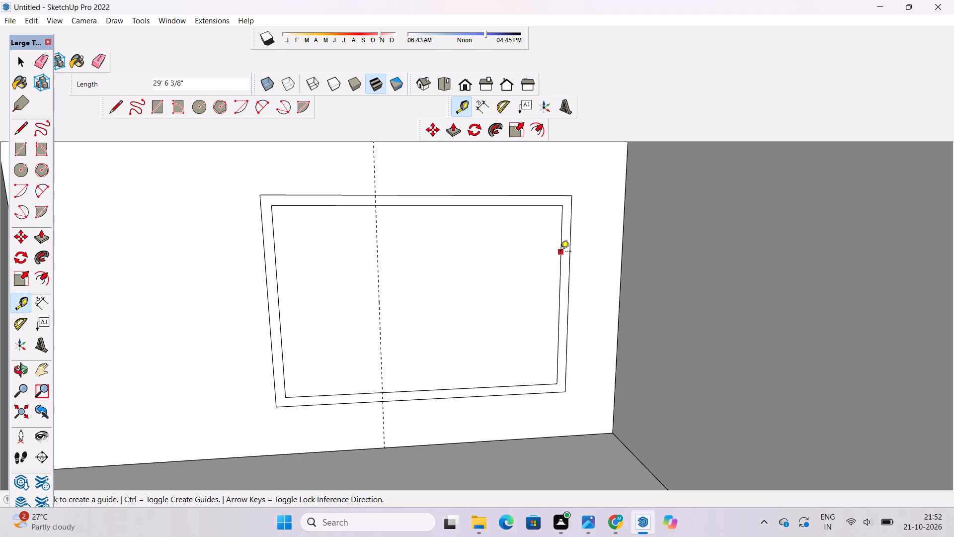
click(560, 252)
text(15')
key(Return)
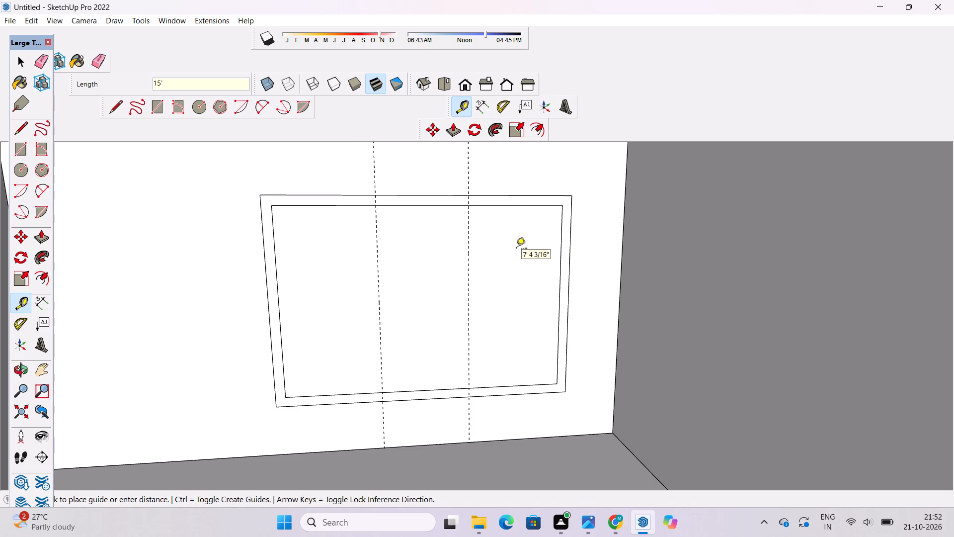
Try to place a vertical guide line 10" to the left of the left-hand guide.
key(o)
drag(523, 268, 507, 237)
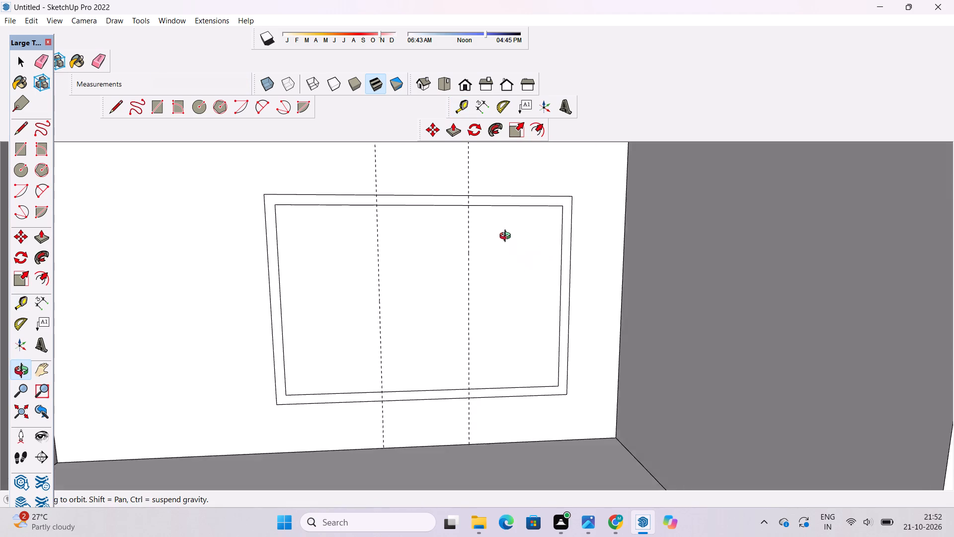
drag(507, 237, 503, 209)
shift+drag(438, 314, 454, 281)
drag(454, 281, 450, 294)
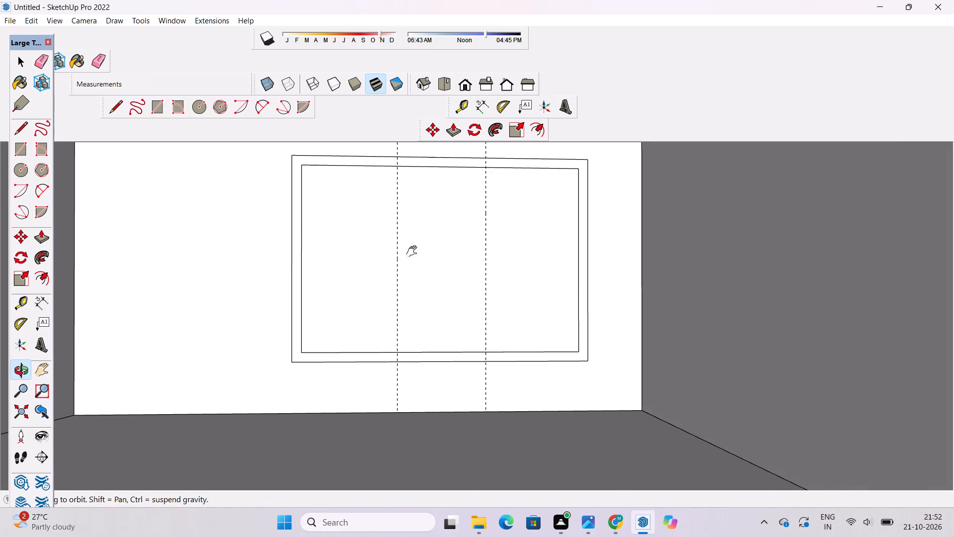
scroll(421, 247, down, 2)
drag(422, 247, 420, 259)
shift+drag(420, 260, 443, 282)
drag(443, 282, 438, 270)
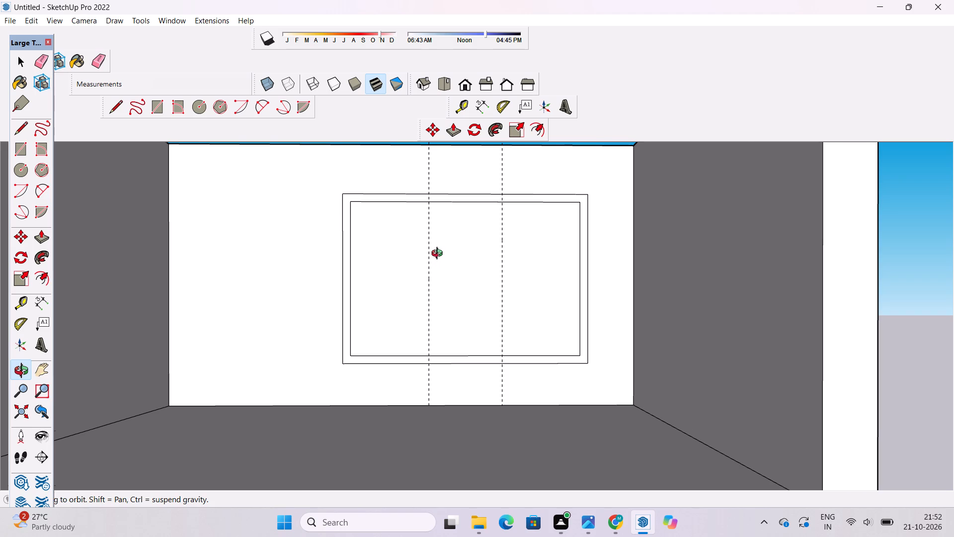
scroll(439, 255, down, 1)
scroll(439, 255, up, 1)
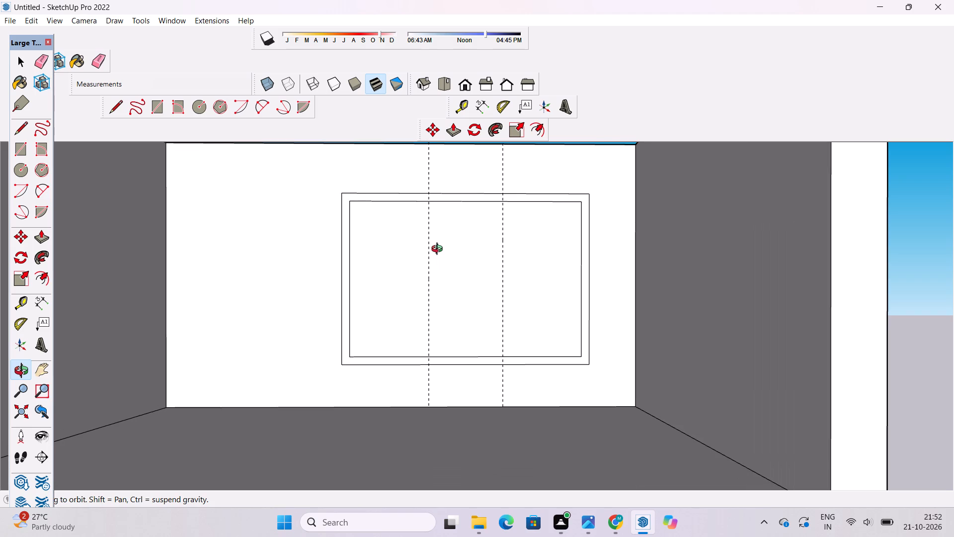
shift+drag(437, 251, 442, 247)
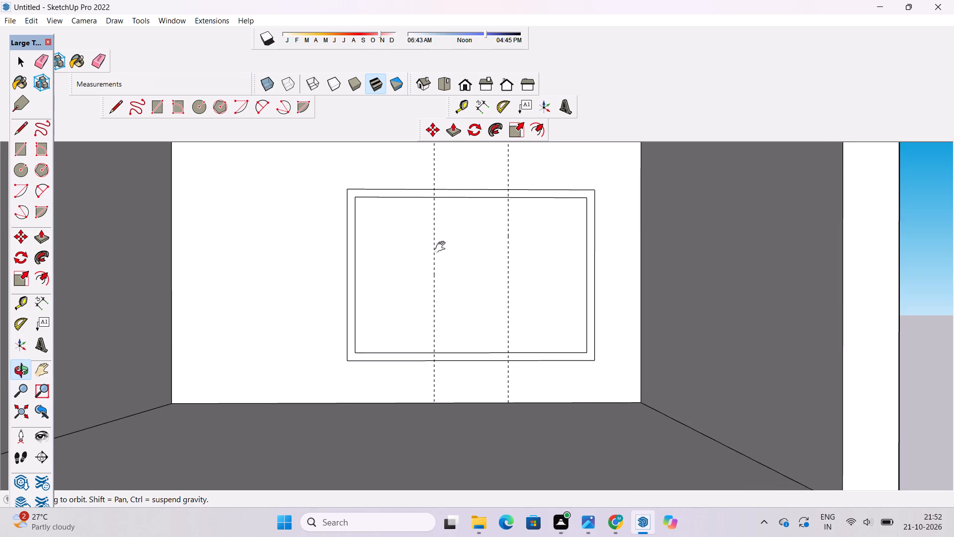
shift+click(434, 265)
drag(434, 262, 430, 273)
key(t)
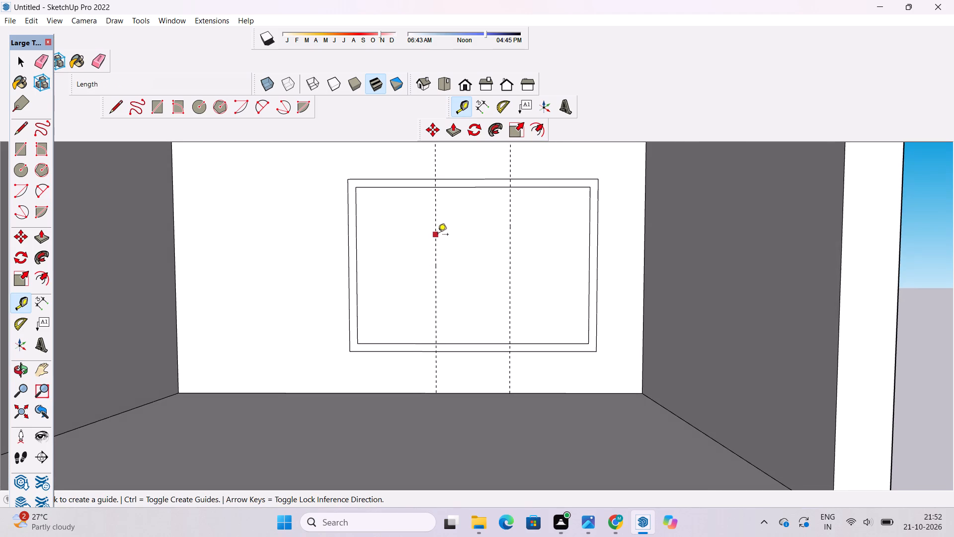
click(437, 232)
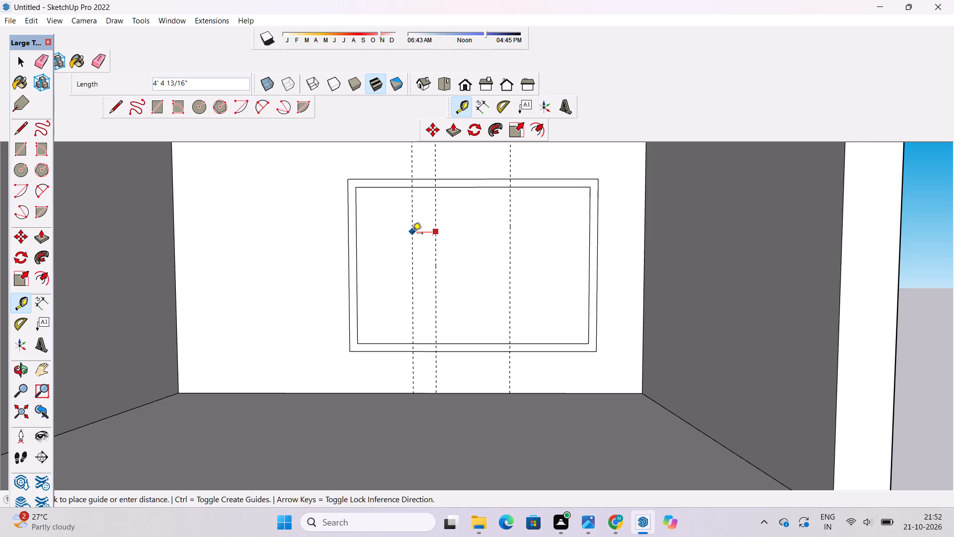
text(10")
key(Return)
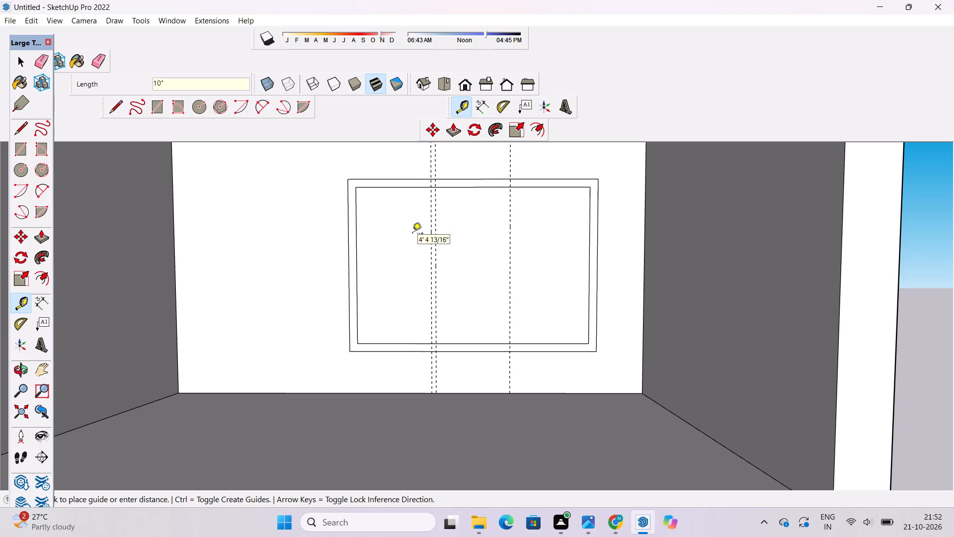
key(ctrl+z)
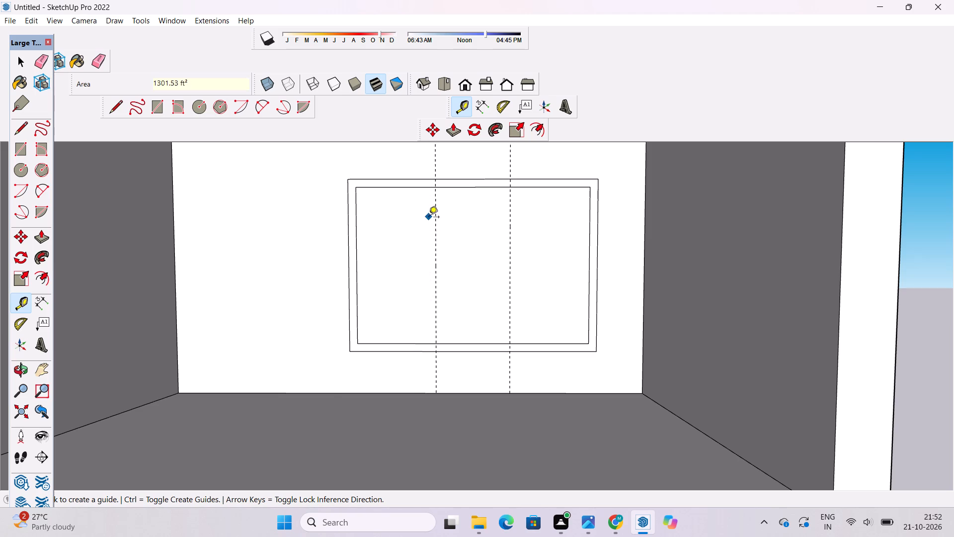
Place a vertical guide line 1' to the left of the left-hand guide with the Tape Measure.
scroll(433, 233, up, 1)
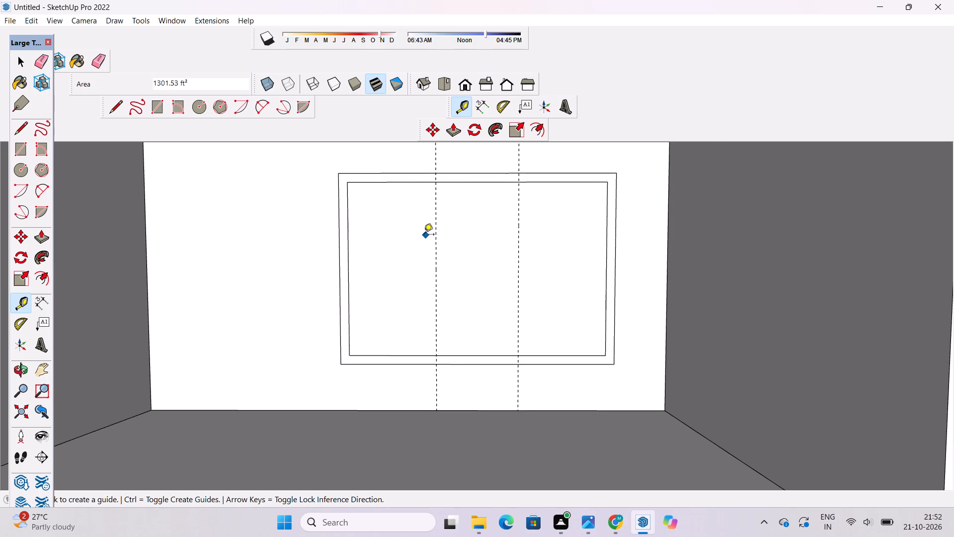
scroll(424, 235, up, 2)
scroll(424, 235, down, 1)
scroll(424, 235, up, 1)
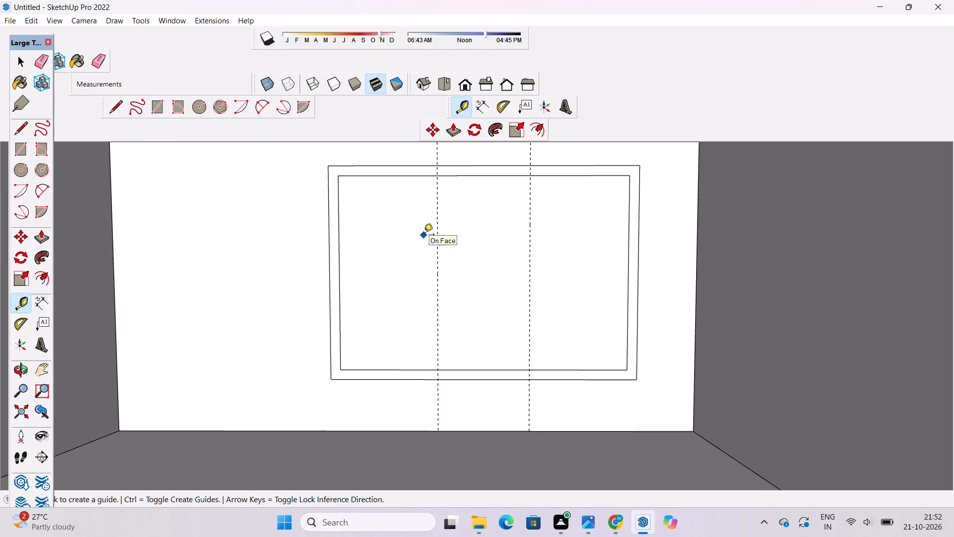
scroll(424, 235, down, 2)
click(438, 212)
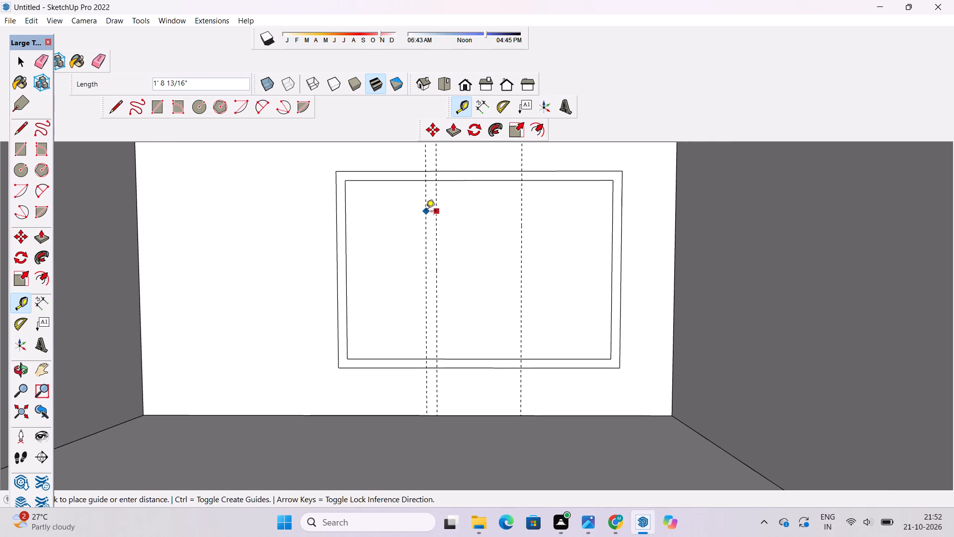
text(1')
key(Return)
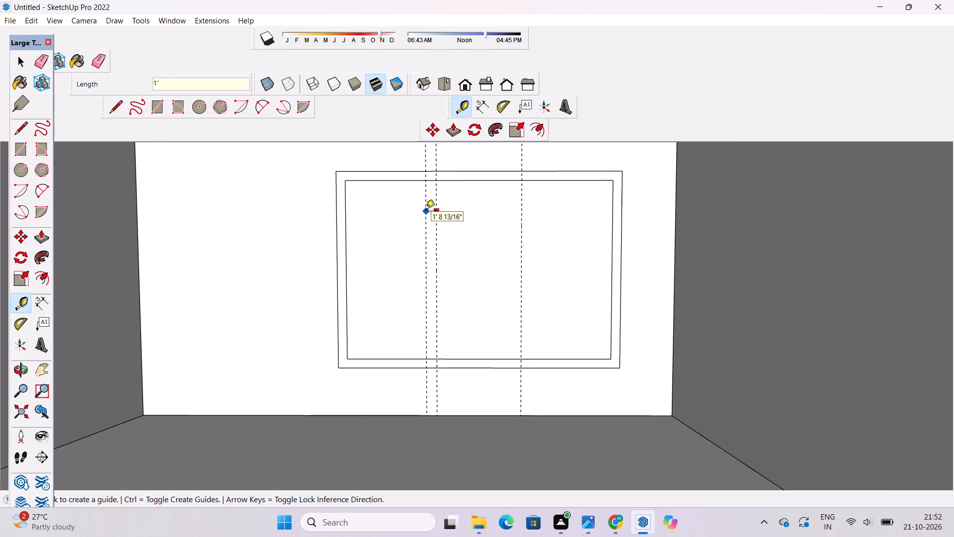
Place two vertical guide lines around the right-hand guide, 6" to its right and 6" to its left.
click(522, 205)
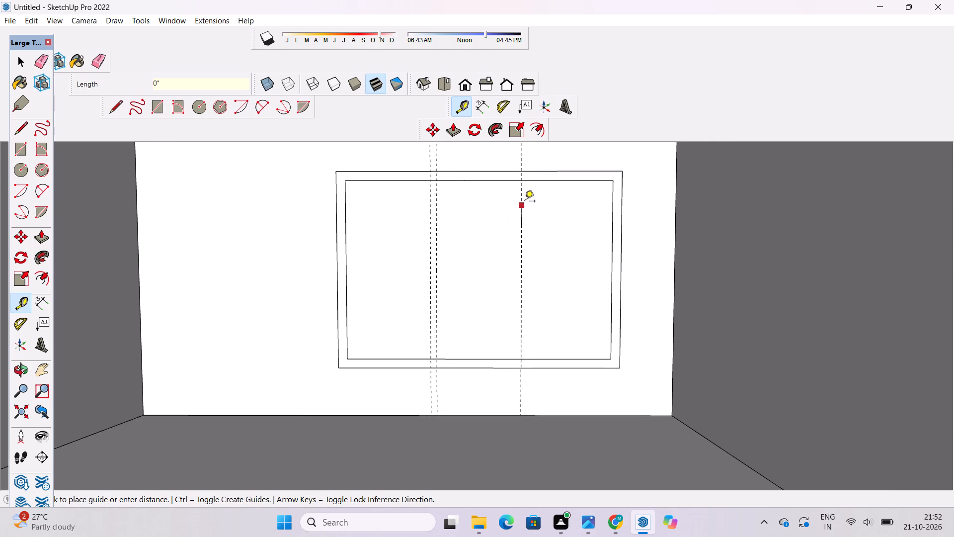
text(60)
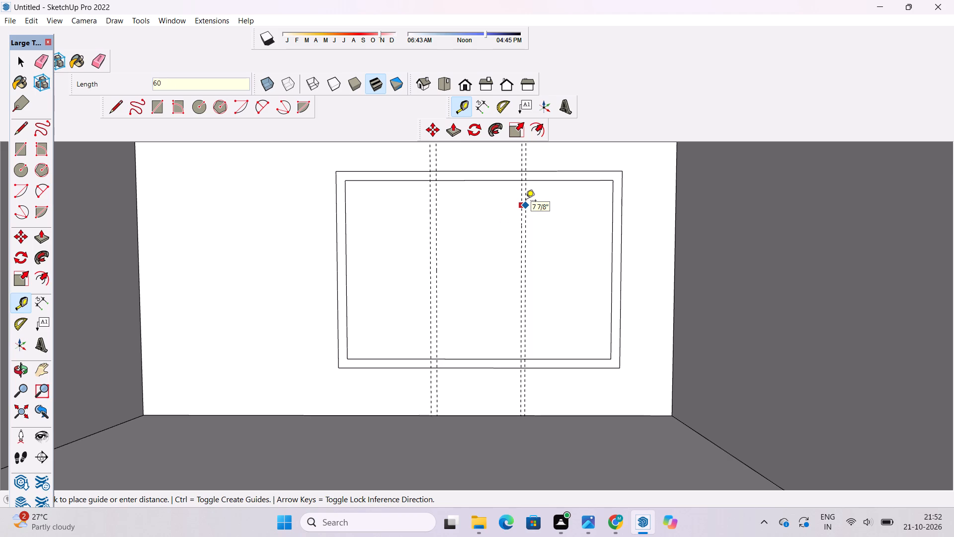
key(BackSpace)
key(shift+quotedbl)
key(Return)
scroll(523, 196, up, 5)
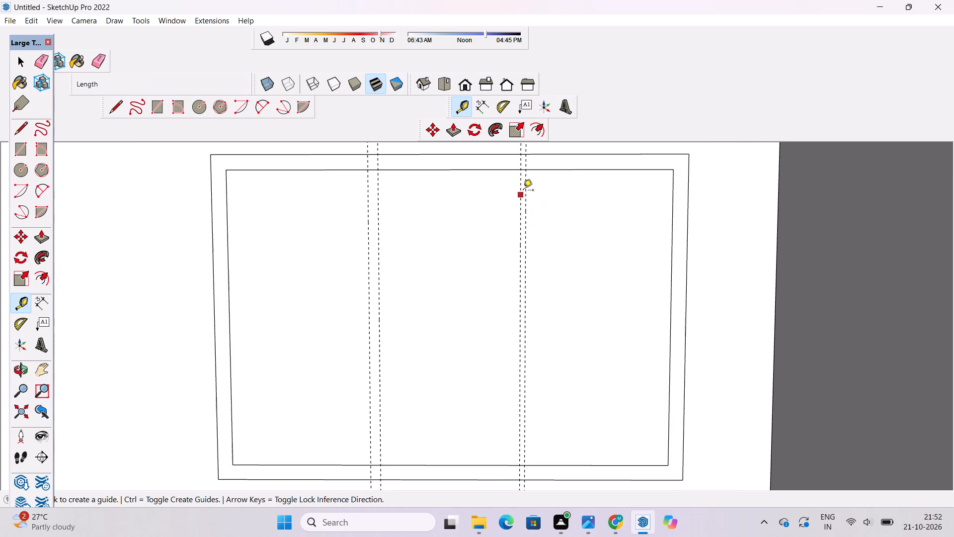
click(523, 187)
text(6")
key(Return)
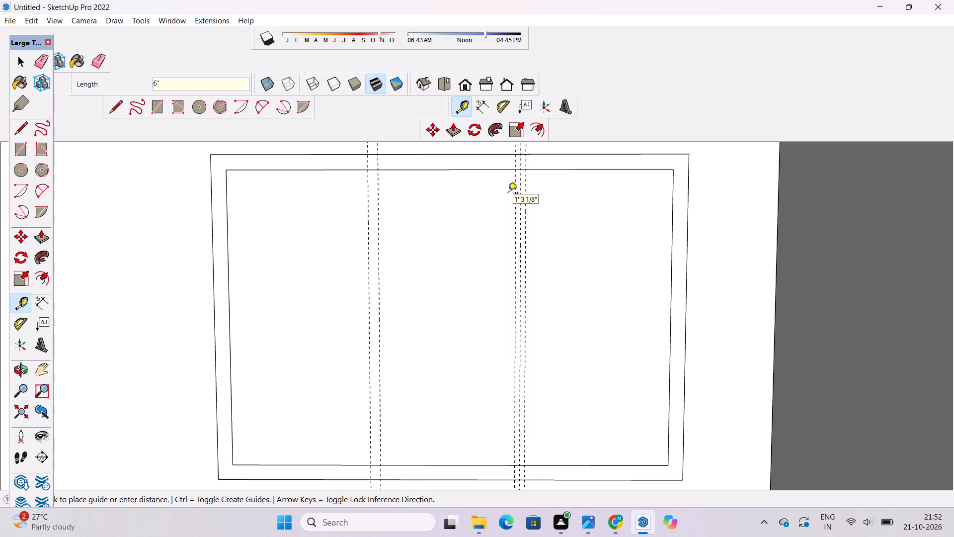
Draw a rectangle about 1' by 29' 6" between the left pair of guides, from the inner rectangle's top edge to its bottom edge.
key(r)
scroll(508, 194, down, 6)
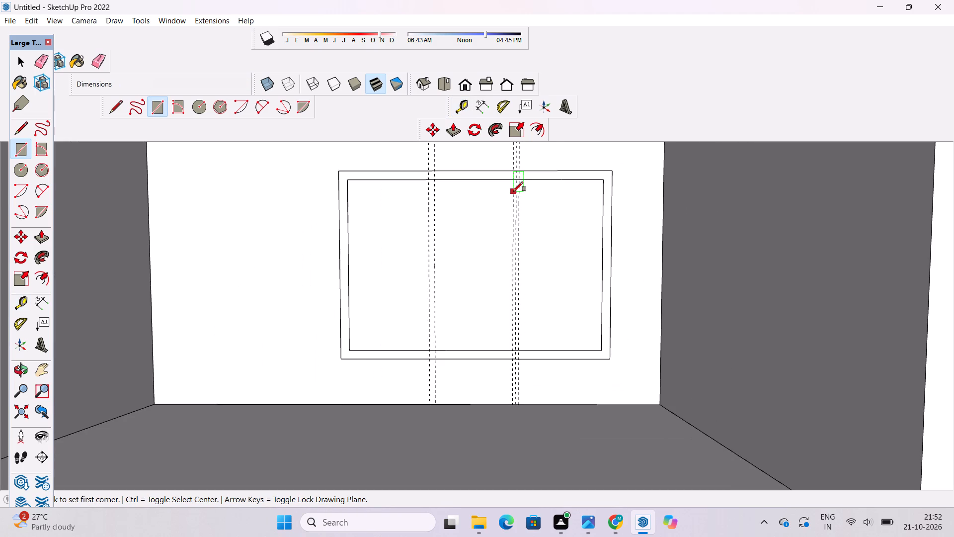
scroll(526, 183, down, 2)
scroll(525, 199, up, 7)
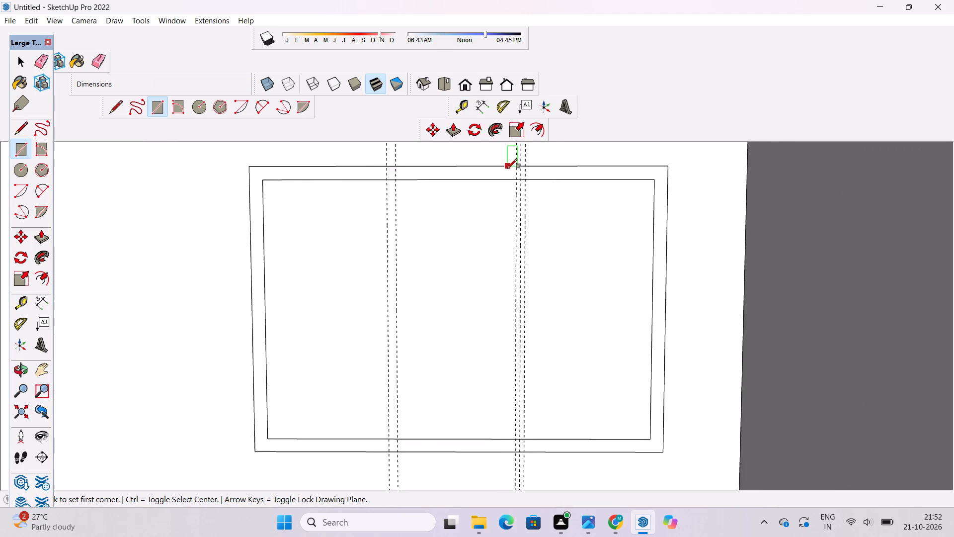
scroll(340, 186, up, 2)
click(381, 180)
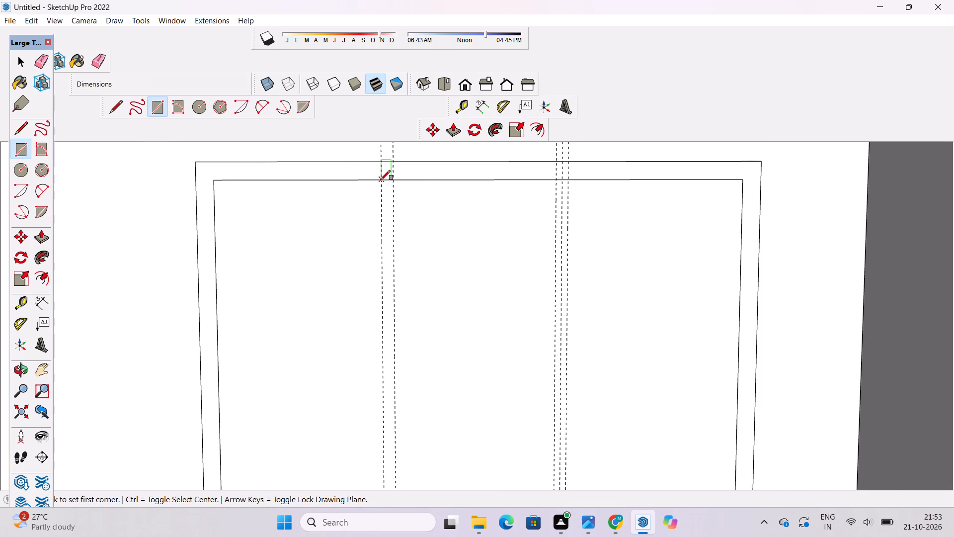
scroll(381, 180, down, 5)
scroll(376, 402, up, 4)
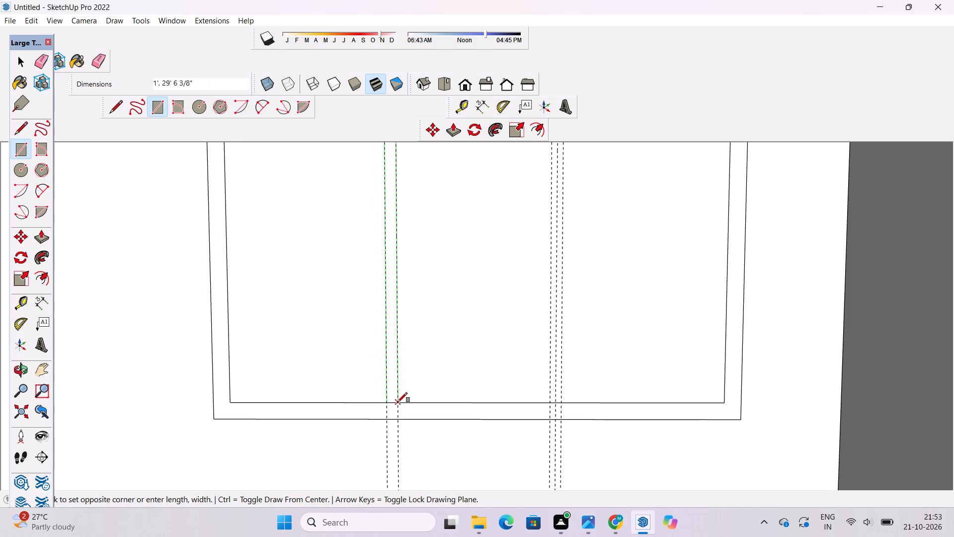
click(398, 403)
Draw a 1' wide rectangle between the outer two right-hand guides, from the inner rectangle's top edge to its bottom edge.
scroll(398, 402, down, 7)
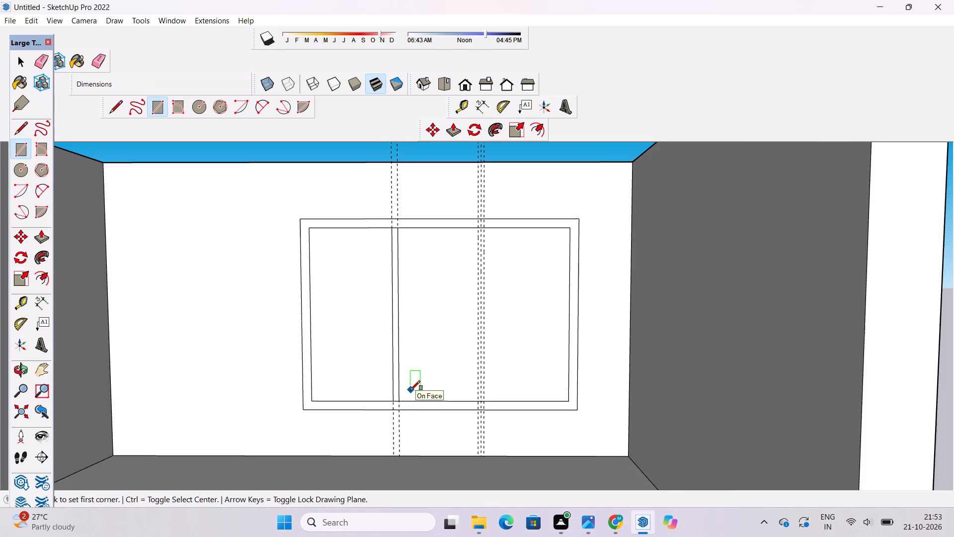
scroll(415, 387, down, 2)
scroll(464, 273, up, 1)
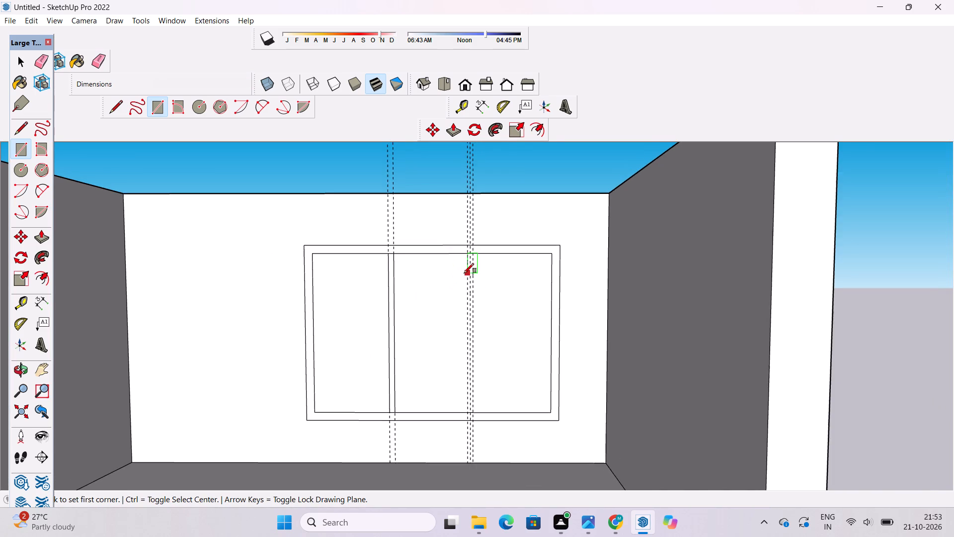
scroll(464, 273, up, 7)
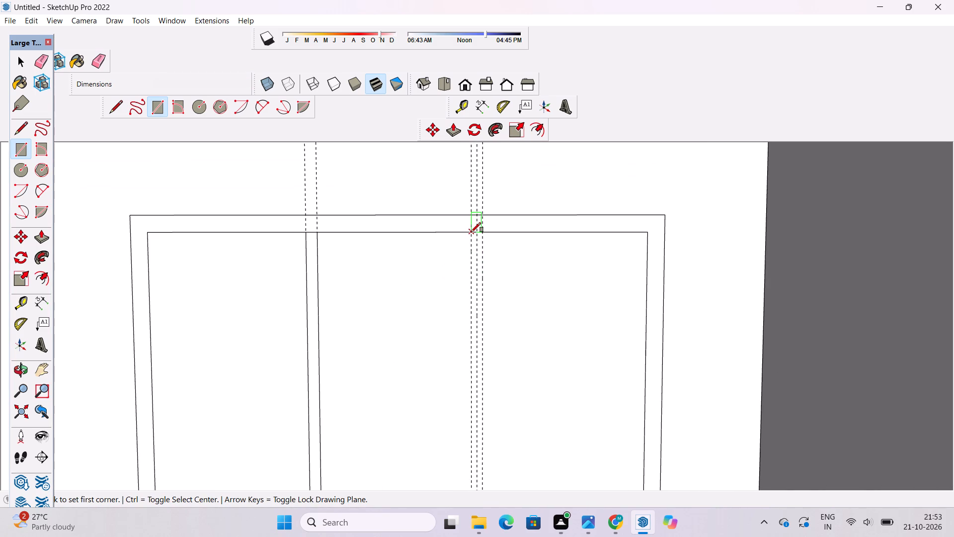
click(471, 232)
scroll(471, 232, down, 3)
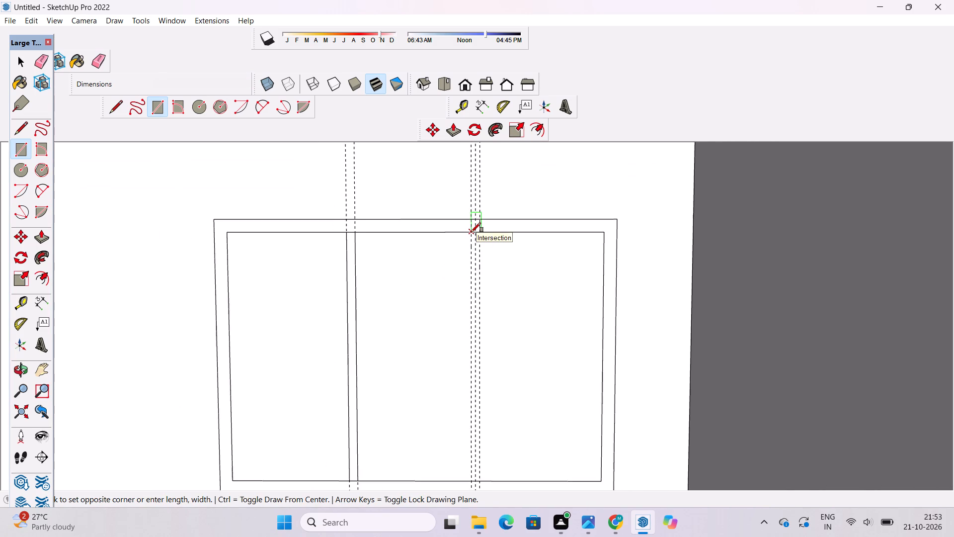
scroll(471, 232, down, 3)
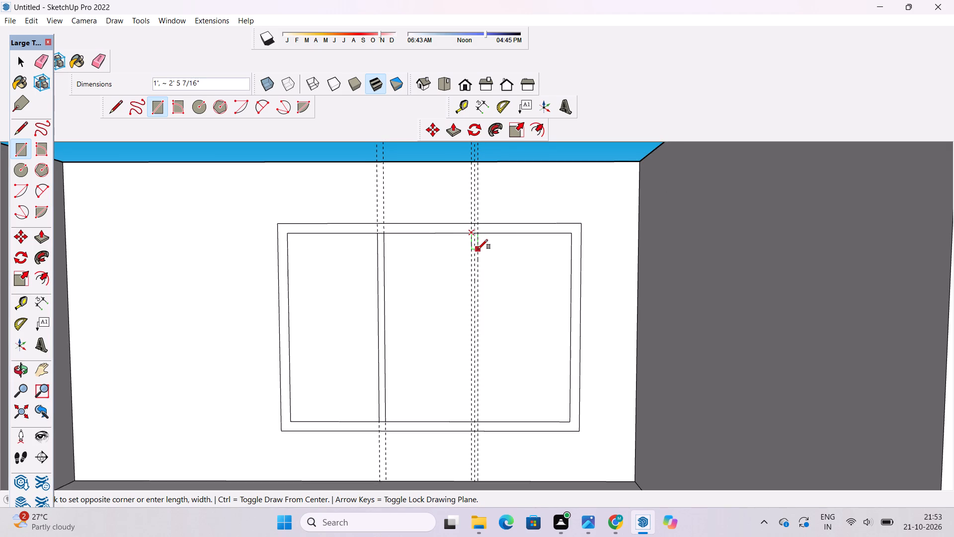
scroll(478, 249, up, 4)
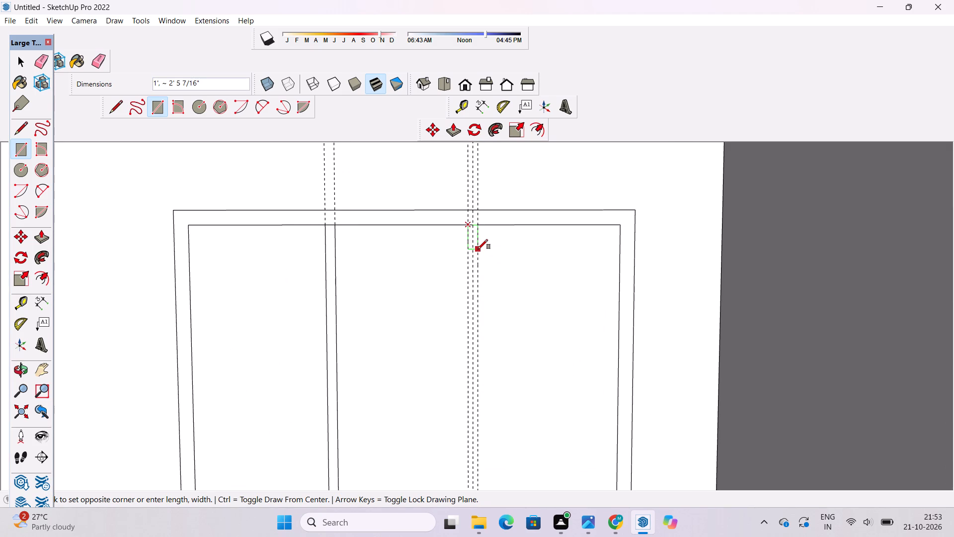
scroll(478, 248, down, 2)
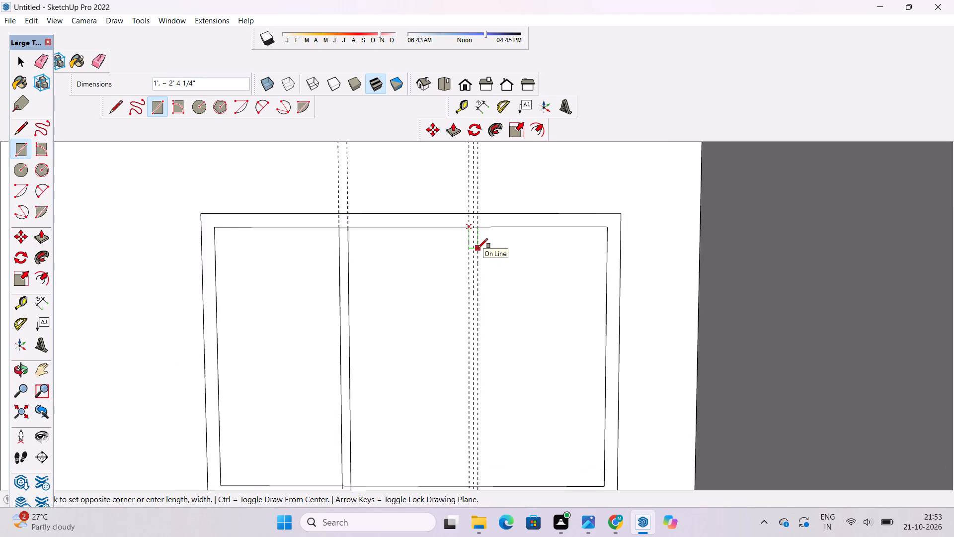
scroll(478, 248, down, 1)
scroll(479, 467, up, 7)
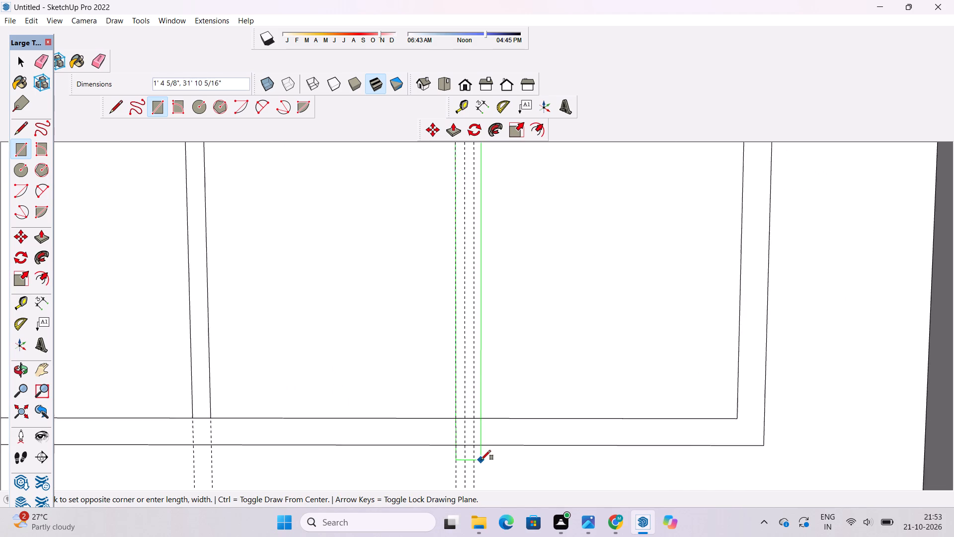
scroll(481, 460, up, 5)
click(473, 404)
scroll(473, 404, down, 6)
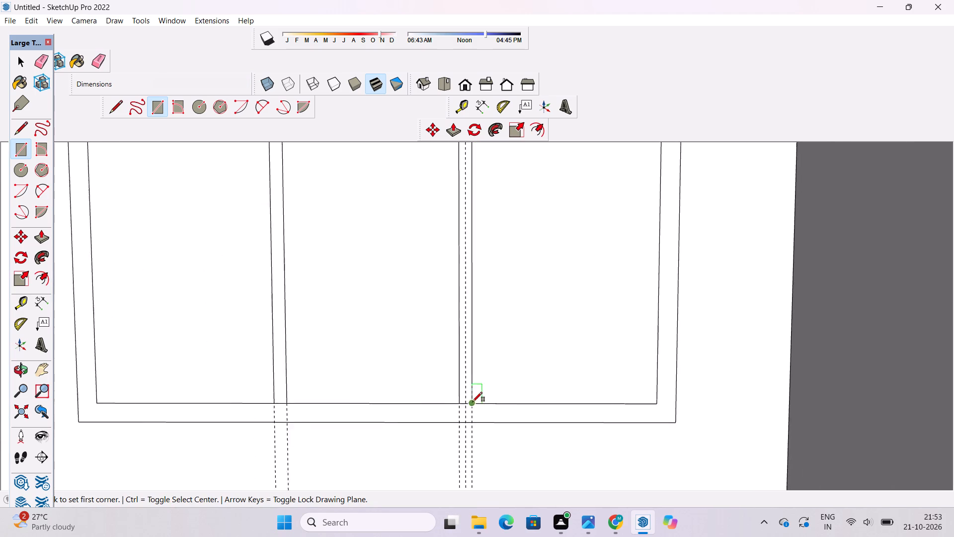
scroll(473, 402, down, 4)
Erase all the vertical guide lines running through the two strips of the back-wall panel.
click(102, 63)
scroll(242, 188, down, 1)
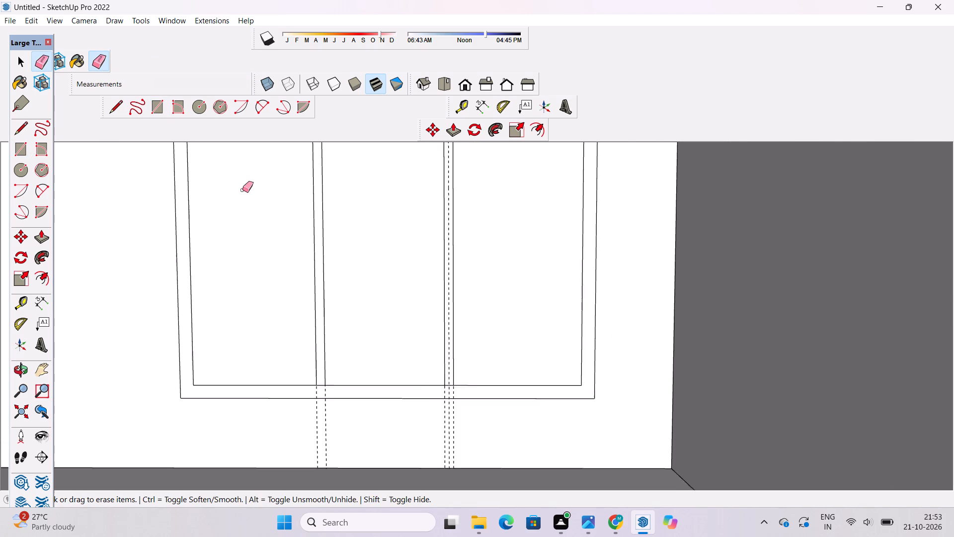
scroll(242, 190, down, 1)
drag(317, 401, 318, 410)
drag(327, 407, 313, 415)
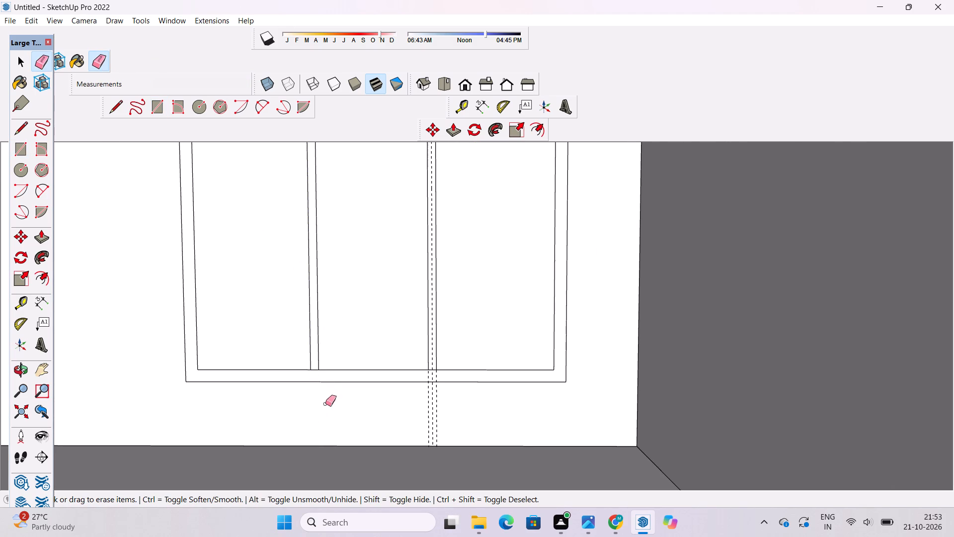
scroll(322, 396, down, 4)
scroll(444, 412, up, 7)
drag(400, 399, 364, 412)
scroll(438, 391, down, 2)
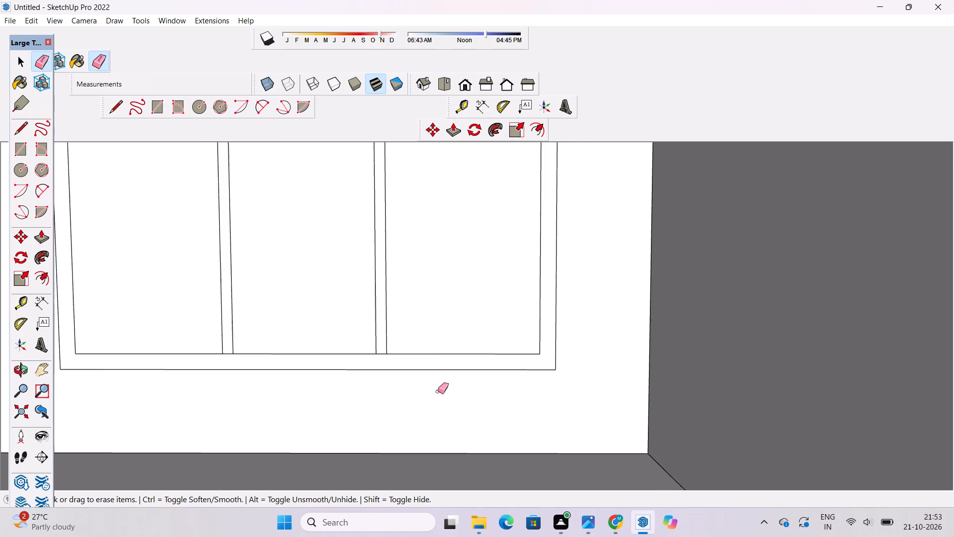
Examine the divided back-wall panel and both storeys of the model from several angles and distances.
scroll(438, 391, down, 2)
key(o)
scroll(389, 350, down, 6)
shift+drag(374, 342, 484, 323)
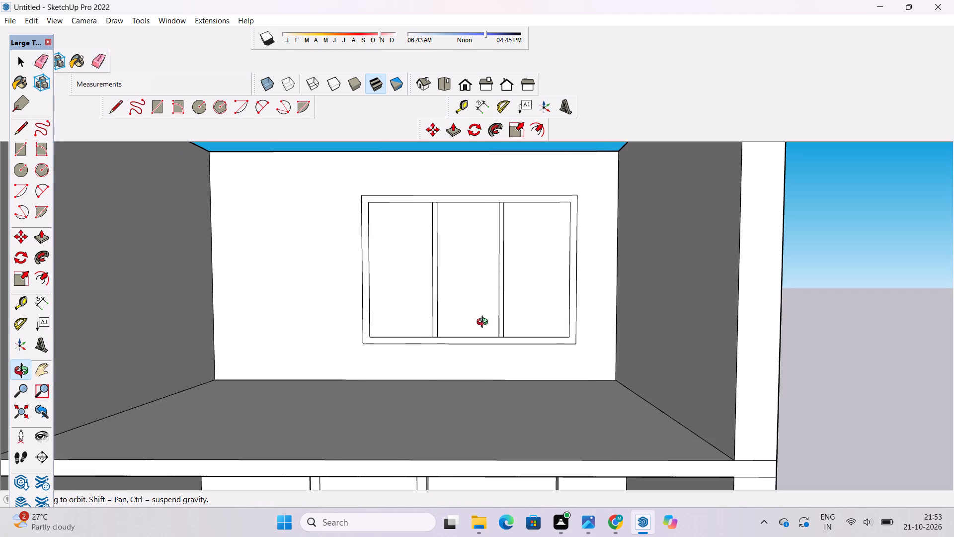
scroll(484, 323, down, 5)
click(484, 321)
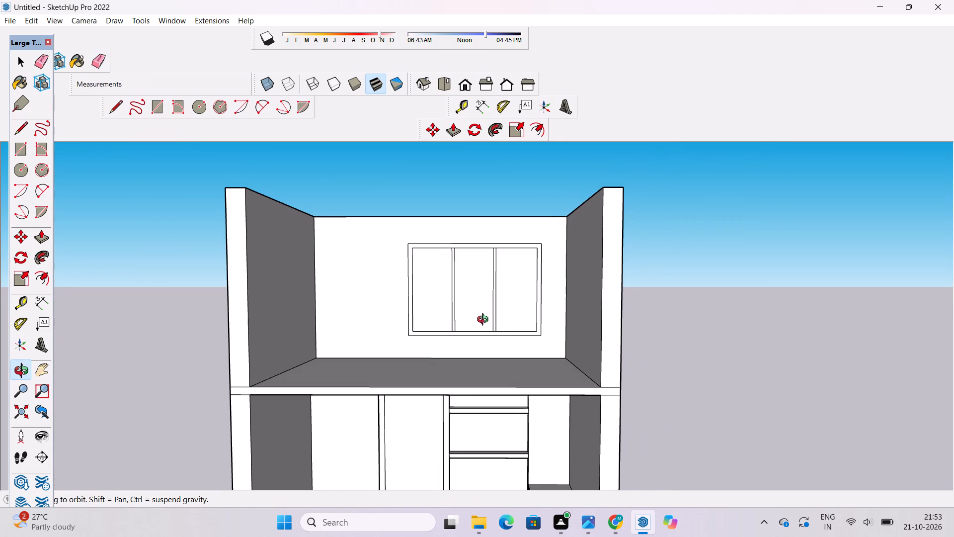
scroll(485, 320, down, 5)
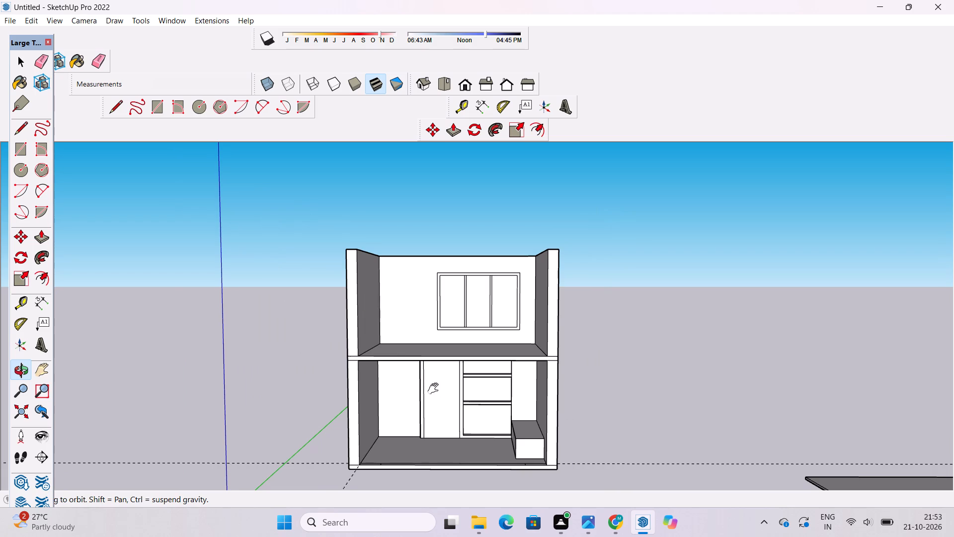
shift+drag(435, 389, 435, 355)
drag(435, 355, 441, 389)
scroll(386, 303, up, 3)
shift+drag(381, 309, 356, 322)
scroll(318, 381, up, 4)
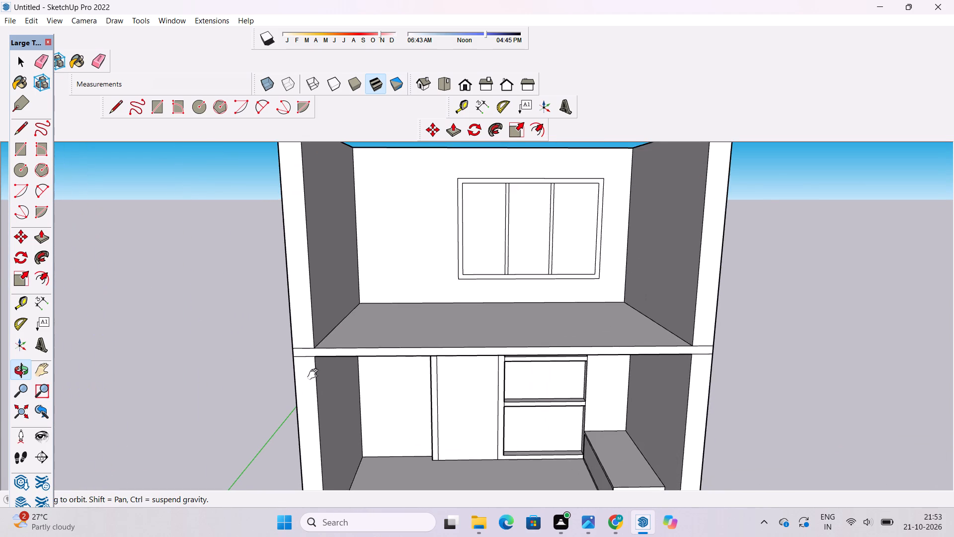
shift+drag(315, 369, 339, 363)
scroll(367, 355, down, 5)
shift+drag(384, 344, 353, 364)
shift+drag(403, 337, 405, 356)
drag(406, 359, 390, 321)
scroll(433, 279, up, 4)
shift+drag(439, 310, 435, 322)
drag(432, 331, 388, 333)
scroll(418, 329, up, 3)
shift+drag(419, 329, 403, 328)
drag(417, 330, 444, 334)
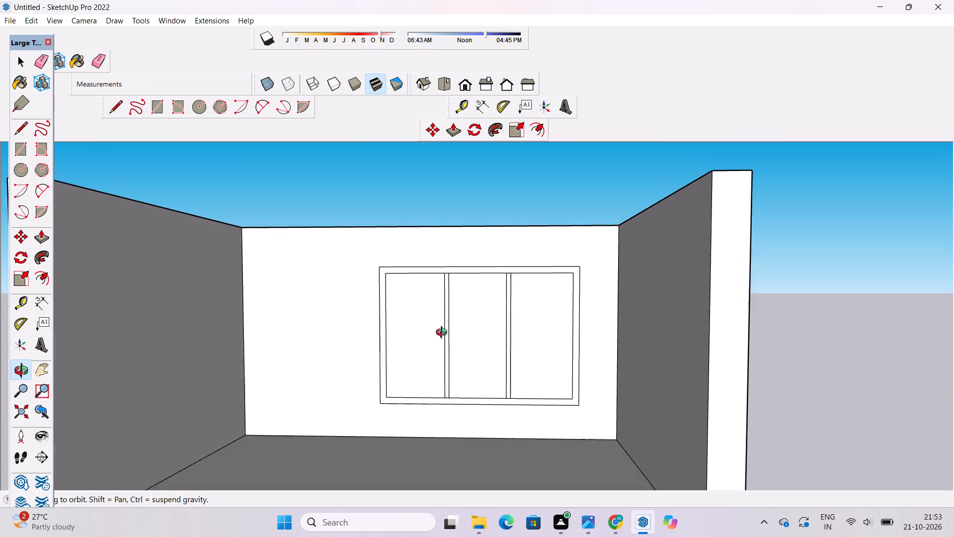
drag(444, 334, 445, 334)
shift+click(452, 342)
drag(457, 352, 461, 358)
scroll(461, 358, down, 4)
shift+drag(461, 358, 454, 350)
drag(454, 350, 460, 361)
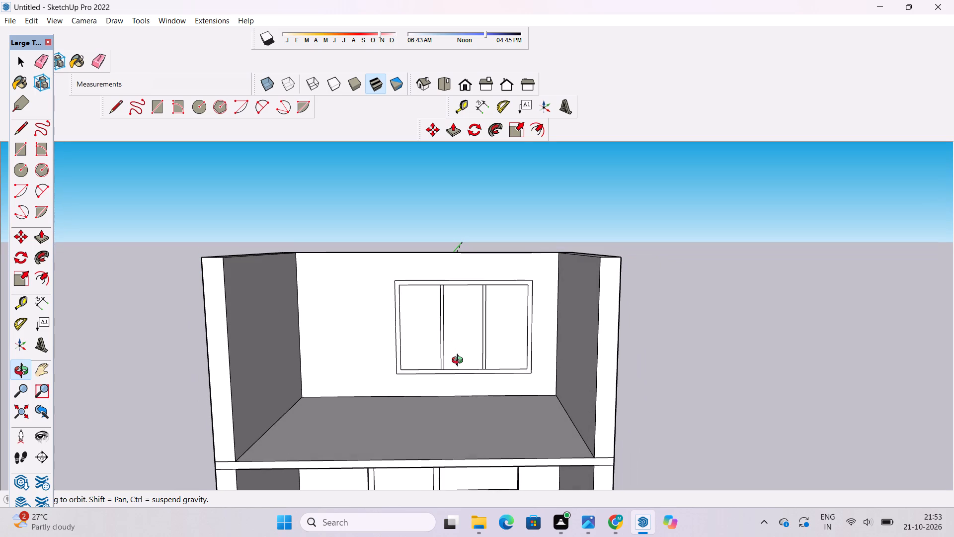
Place a horizontal guide line about 14' 9" below the inner rectangle's top edge, at the midpoint of its side edge.
key(t)
scroll(450, 322, up, 3)
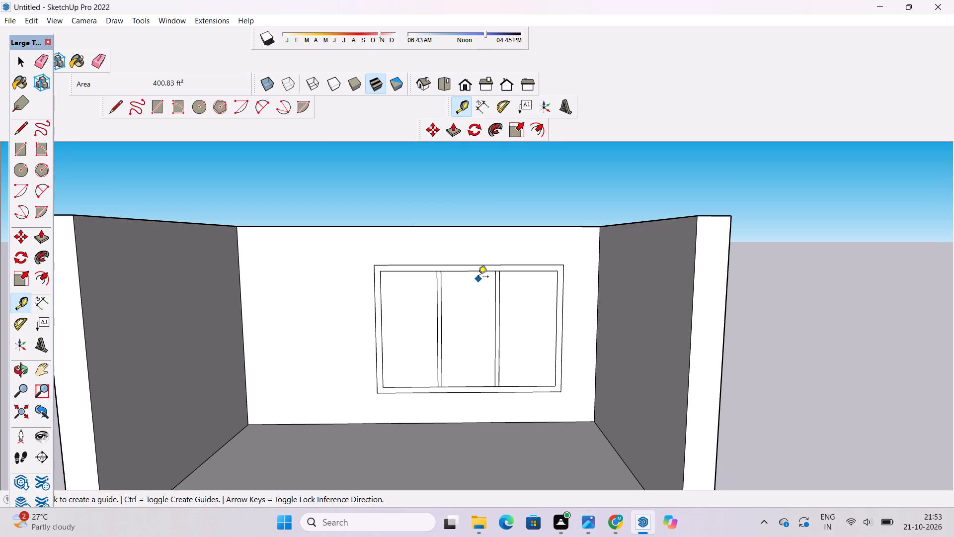
click(468, 272)
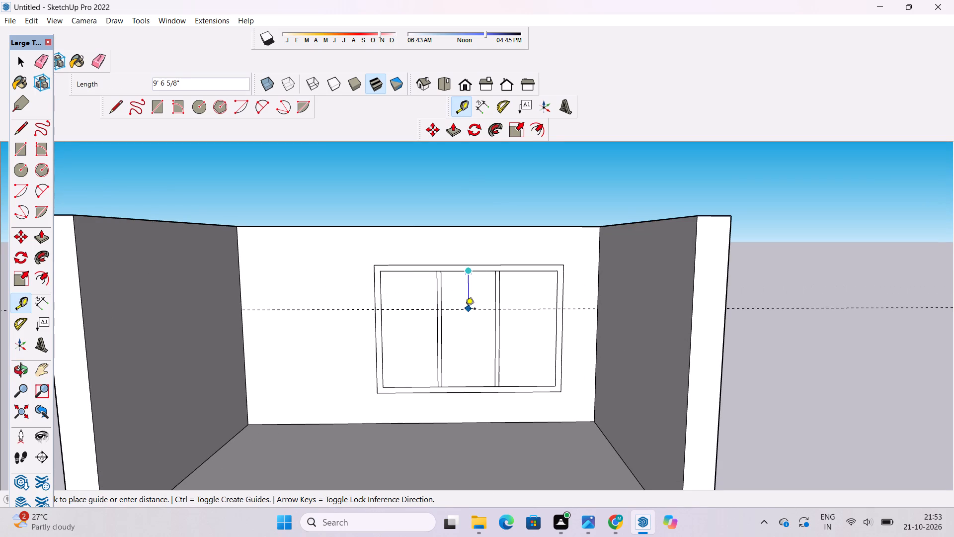
scroll(469, 311, up, 2)
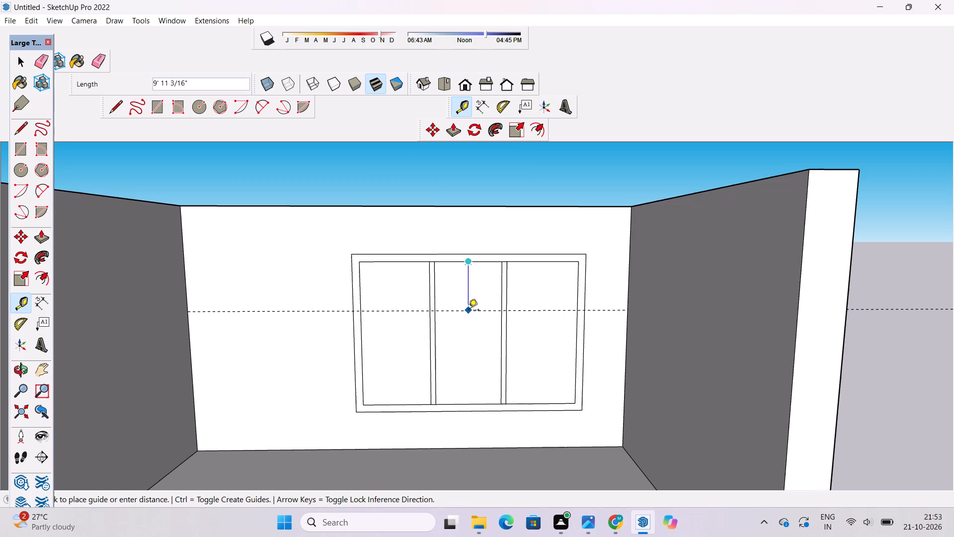
scroll(469, 311, up, 4)
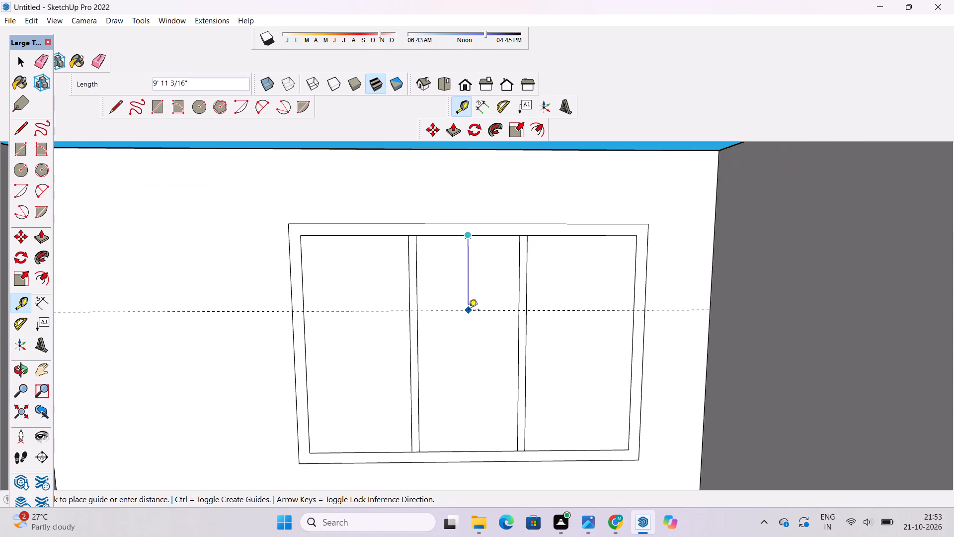
scroll(469, 311, down, 4)
scroll(469, 311, up, 3)
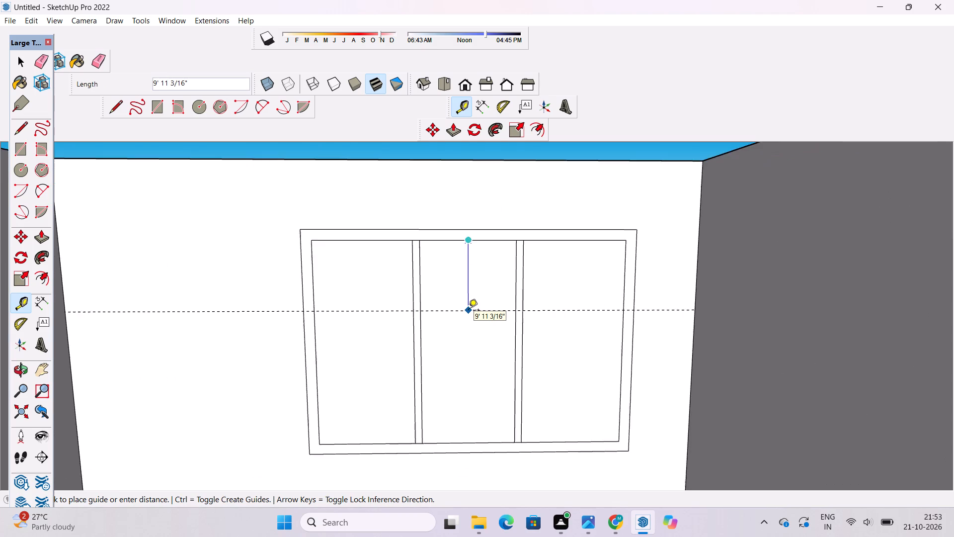
scroll(469, 311, down, 2)
scroll(469, 311, up, 2)
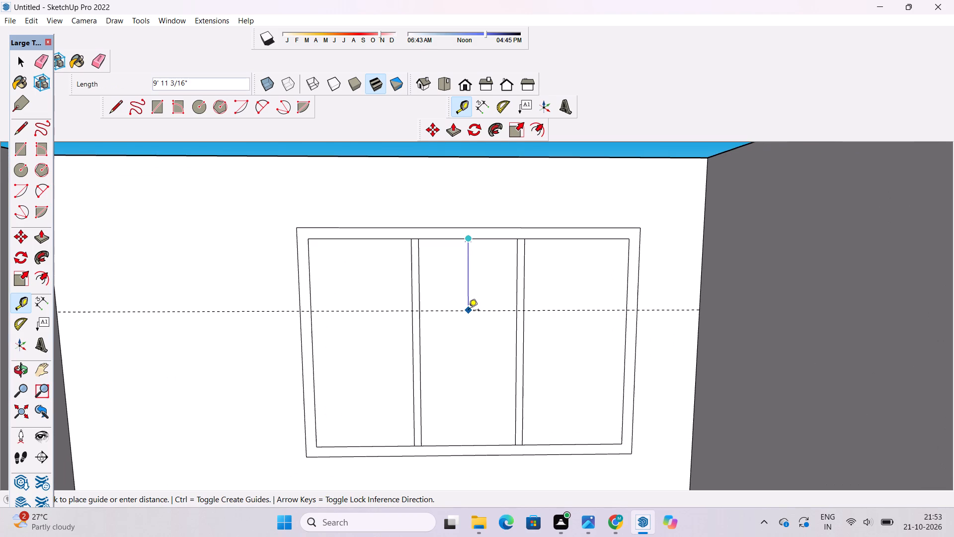
scroll(469, 311, down, 1)
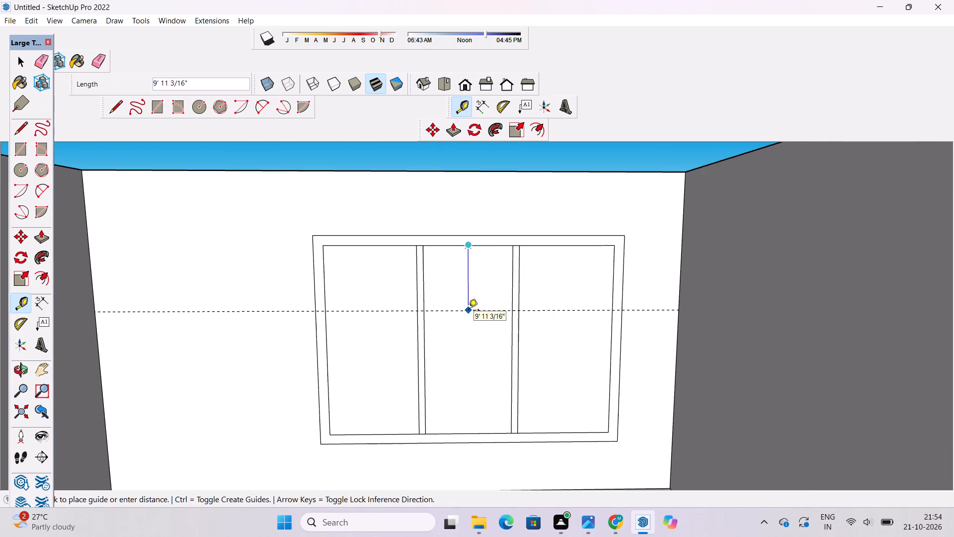
scroll(469, 311, down, 2)
scroll(469, 311, up, 2)
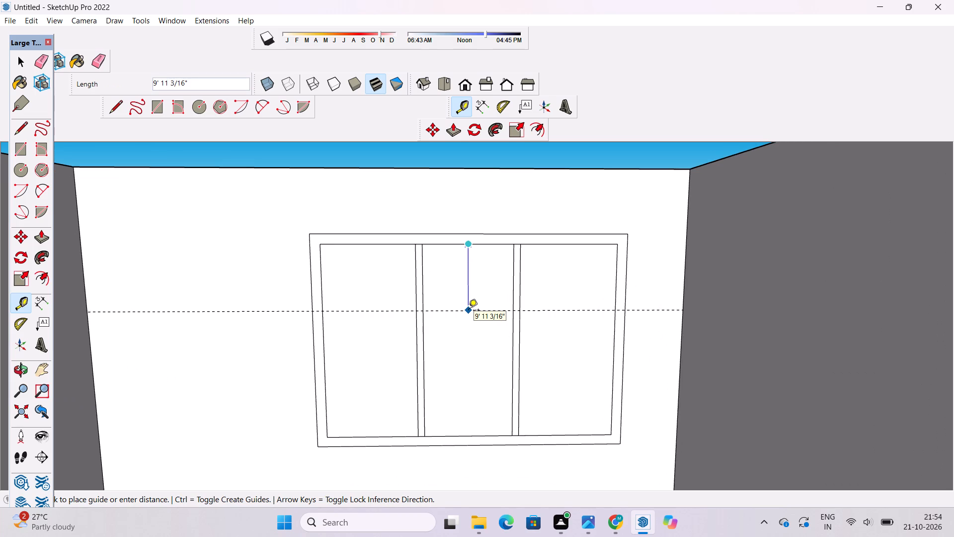
scroll(469, 311, down, 3)
scroll(469, 311, up, 4)
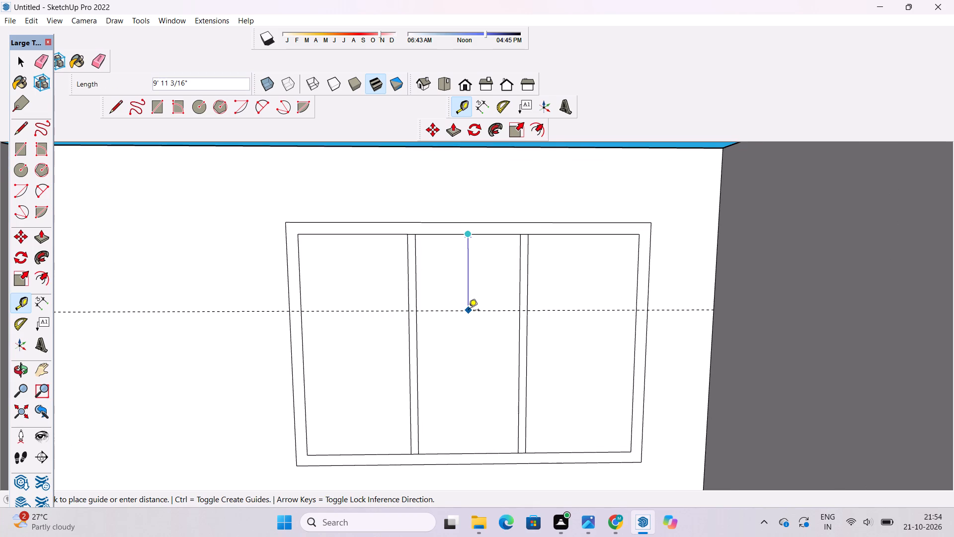
scroll(469, 311, down, 1)
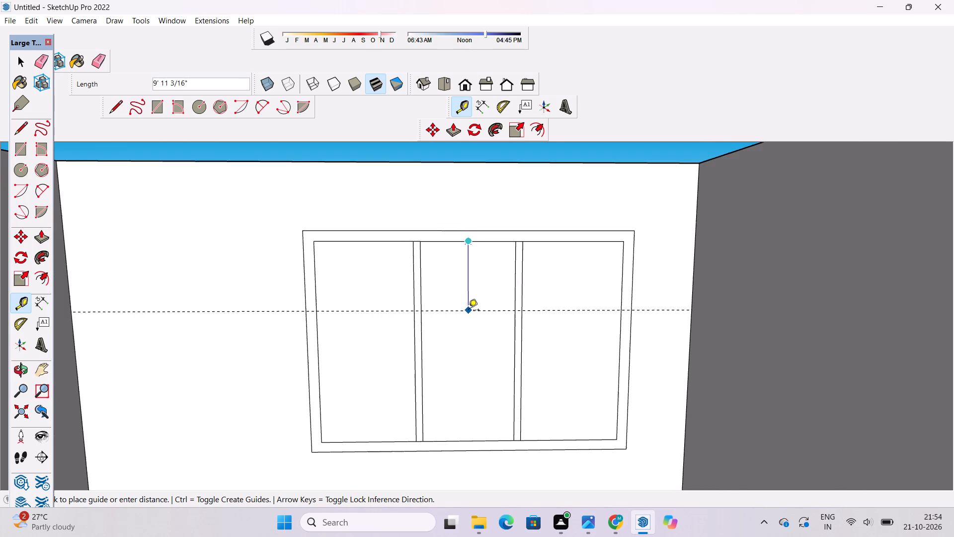
scroll(469, 311, up, 2)
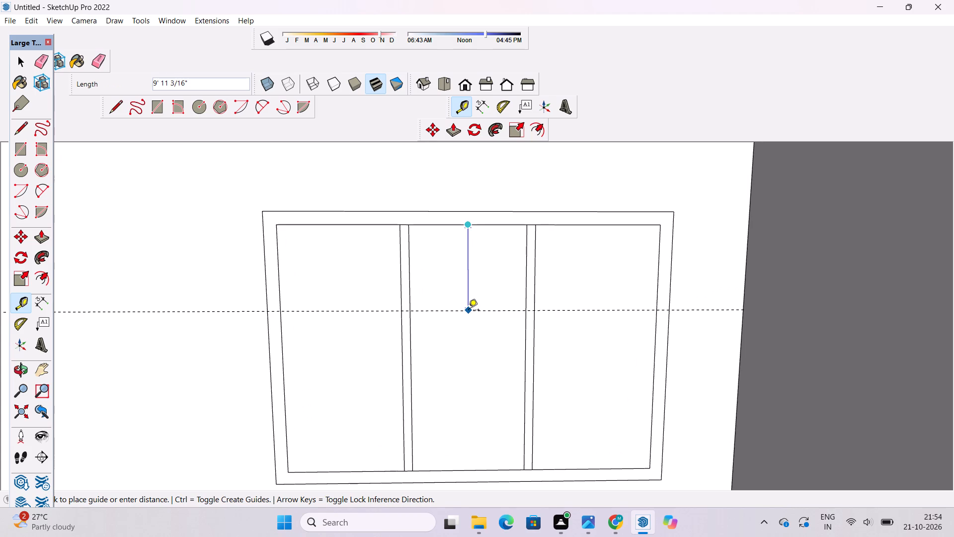
scroll(469, 311, down, 3)
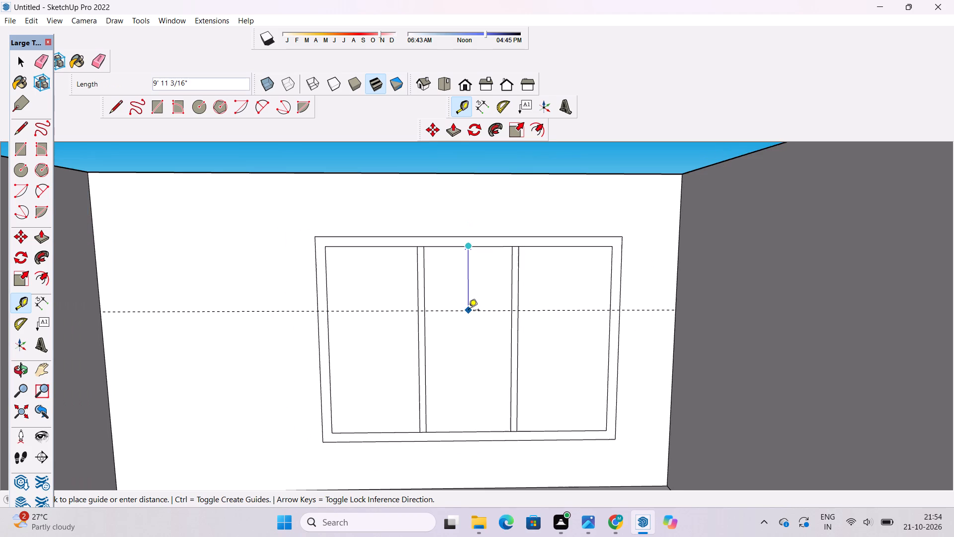
scroll(469, 311, down, 3)
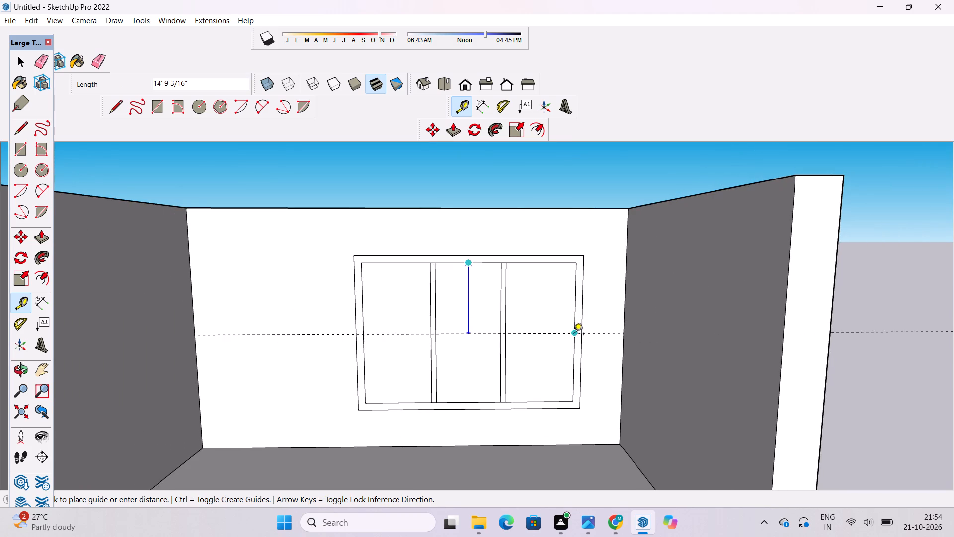
click(574, 335)
Place a horizontal guide line 6" above the mid-height guide with the Tape Measure.
click(541, 335)
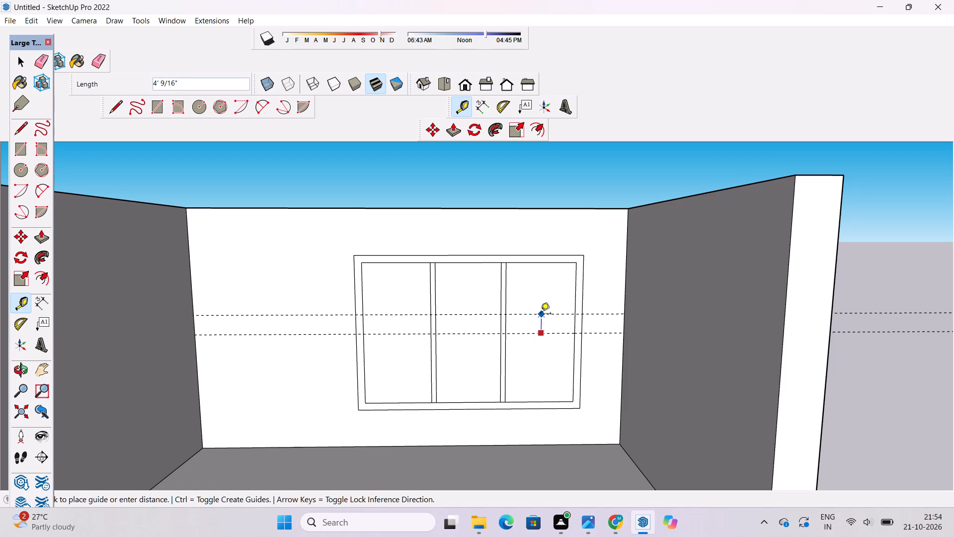
text(6")
key(Return)
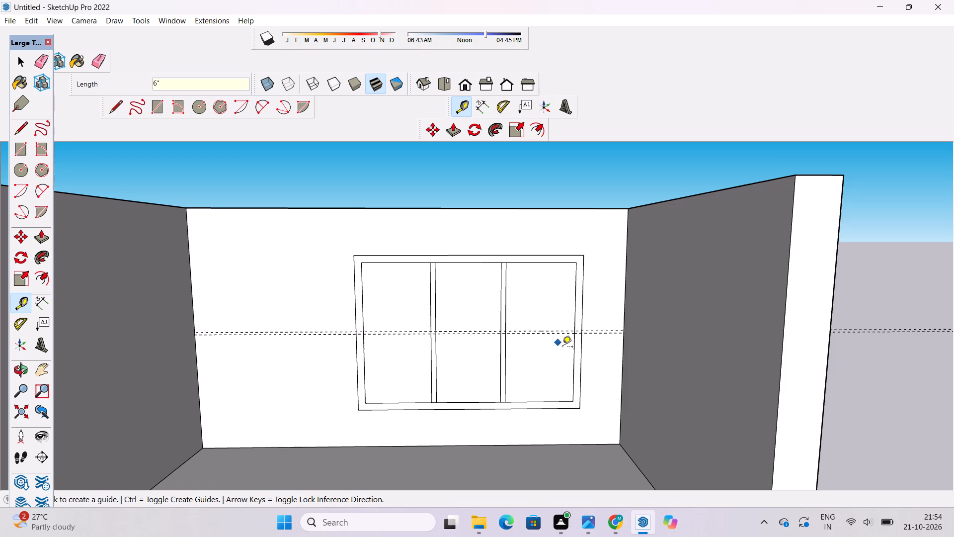
Place a horizontal guide line 6" below the mid-height guide of the back-wall panel with the Tape Measure.
scroll(562, 348, up, 8)
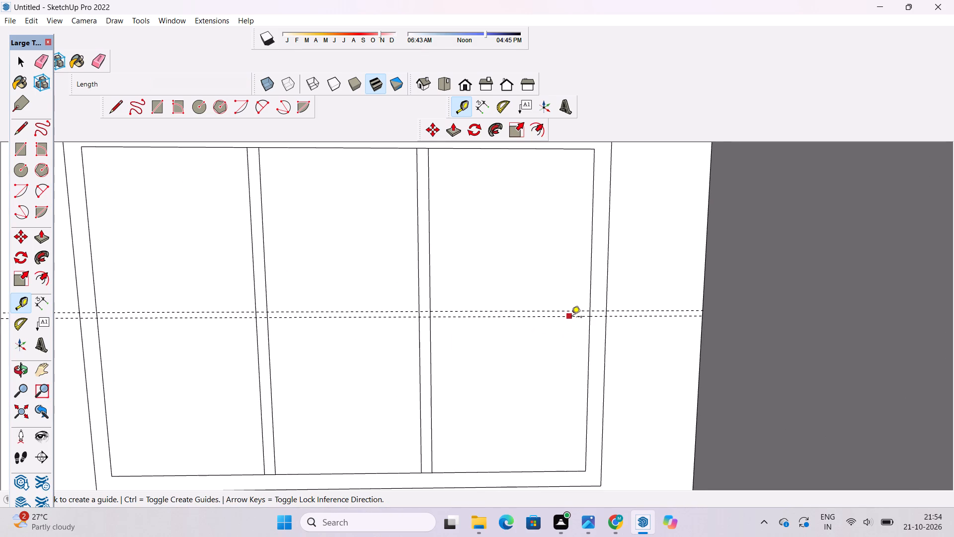
scroll(573, 318, up, 3)
click(573, 318)
scroll(577, 353, down, 5)
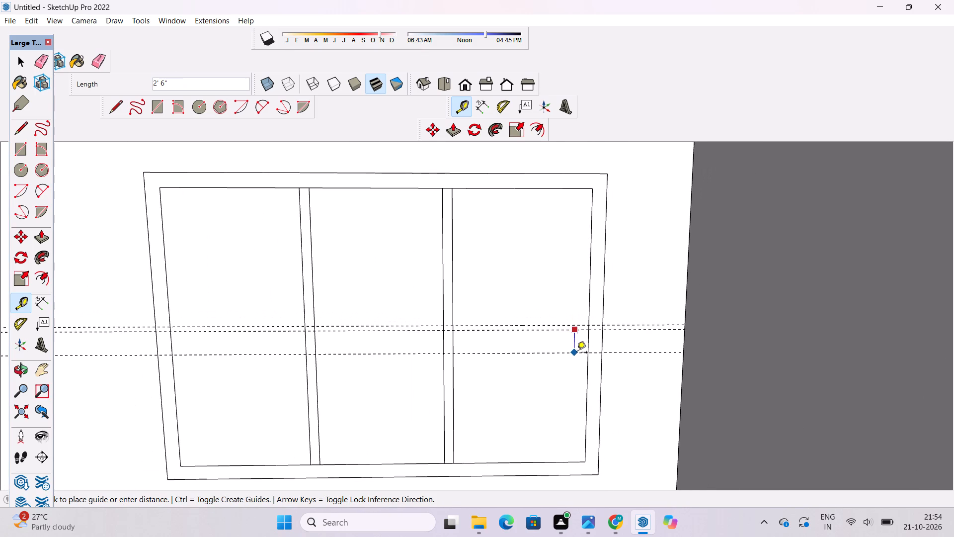
text(6")
key(Return)
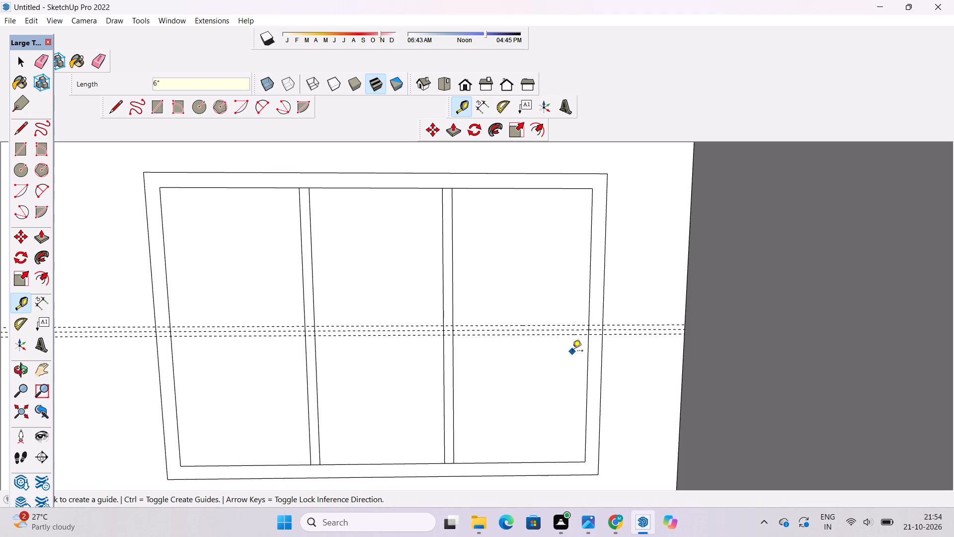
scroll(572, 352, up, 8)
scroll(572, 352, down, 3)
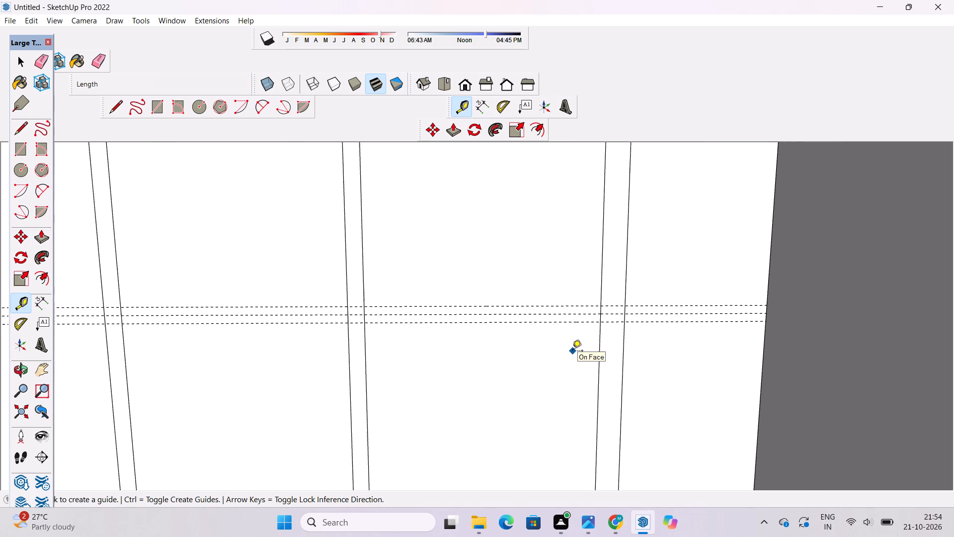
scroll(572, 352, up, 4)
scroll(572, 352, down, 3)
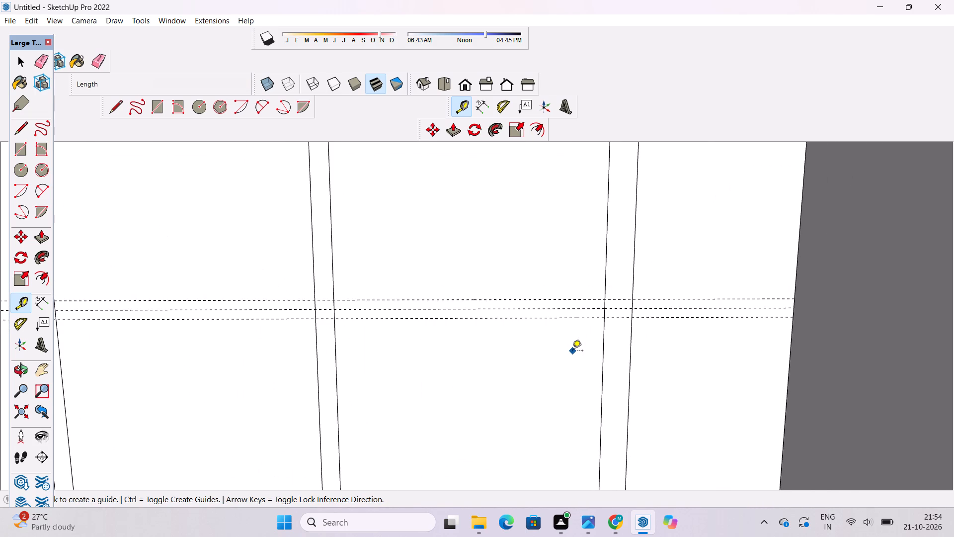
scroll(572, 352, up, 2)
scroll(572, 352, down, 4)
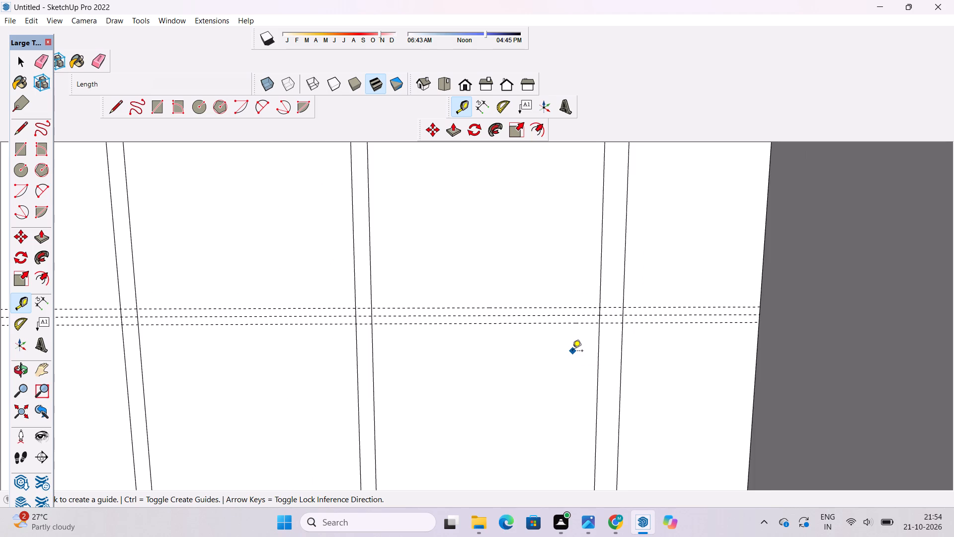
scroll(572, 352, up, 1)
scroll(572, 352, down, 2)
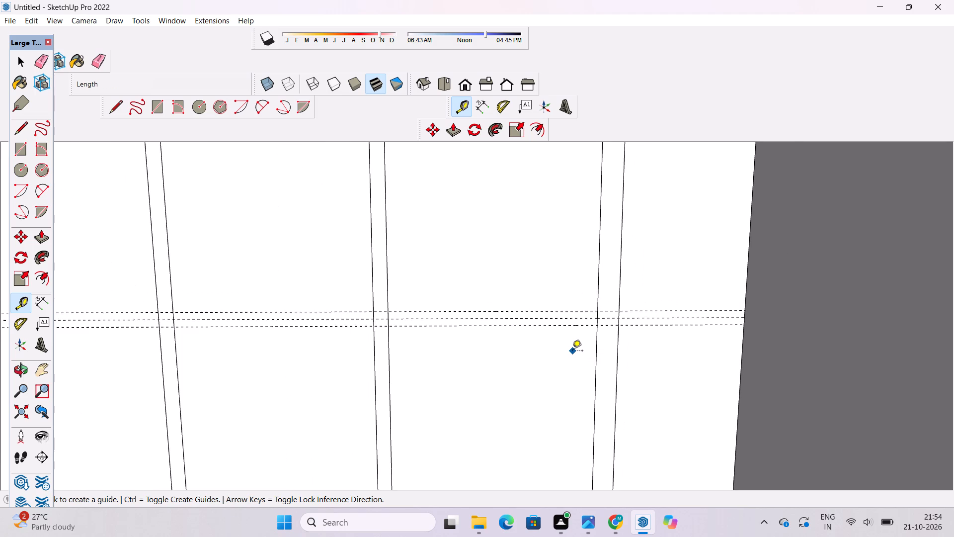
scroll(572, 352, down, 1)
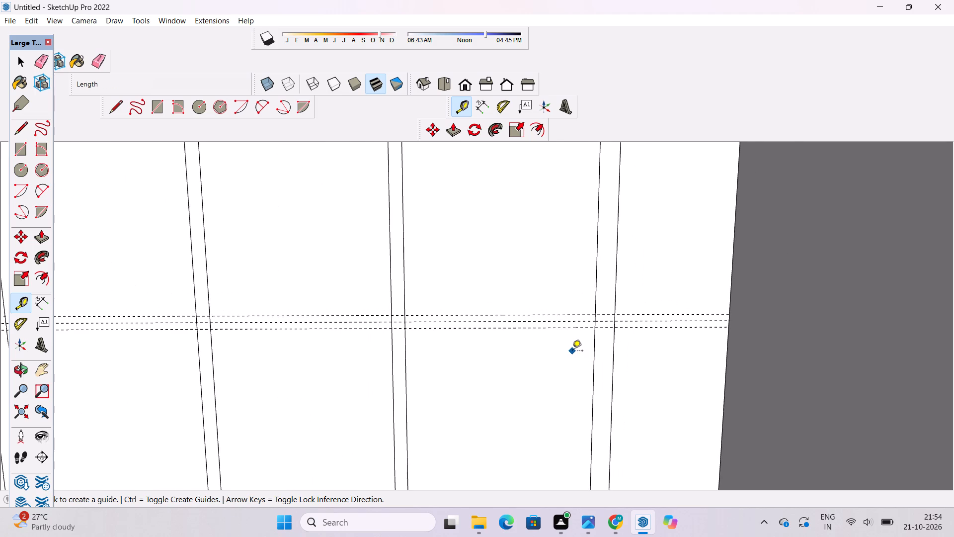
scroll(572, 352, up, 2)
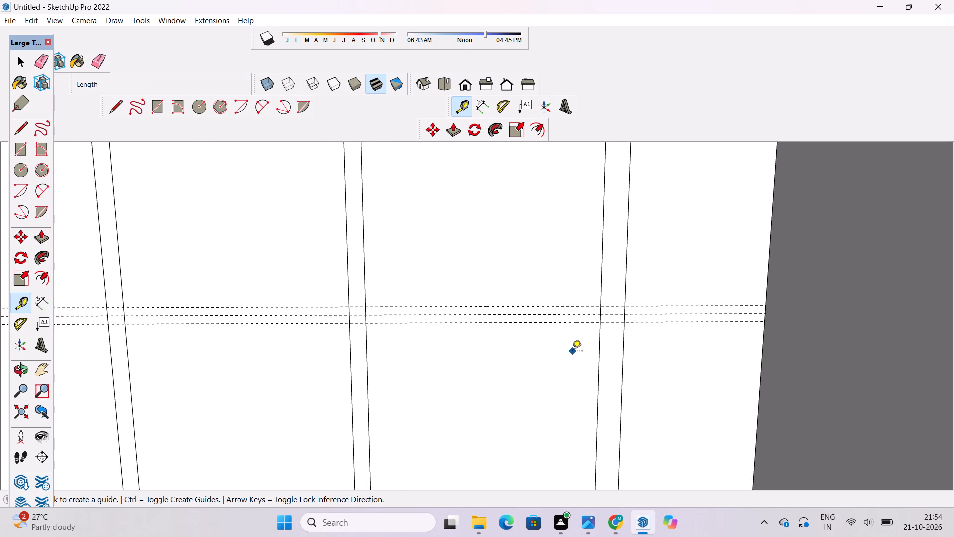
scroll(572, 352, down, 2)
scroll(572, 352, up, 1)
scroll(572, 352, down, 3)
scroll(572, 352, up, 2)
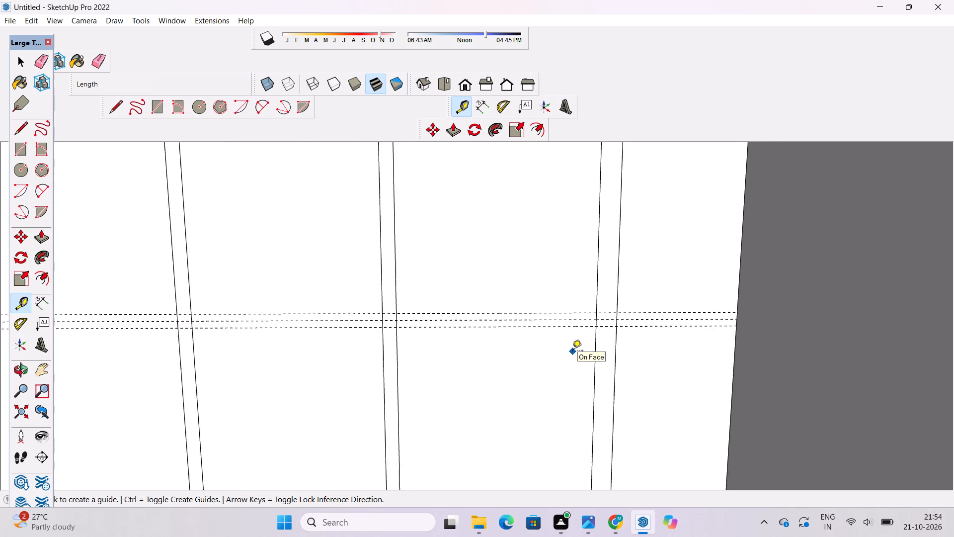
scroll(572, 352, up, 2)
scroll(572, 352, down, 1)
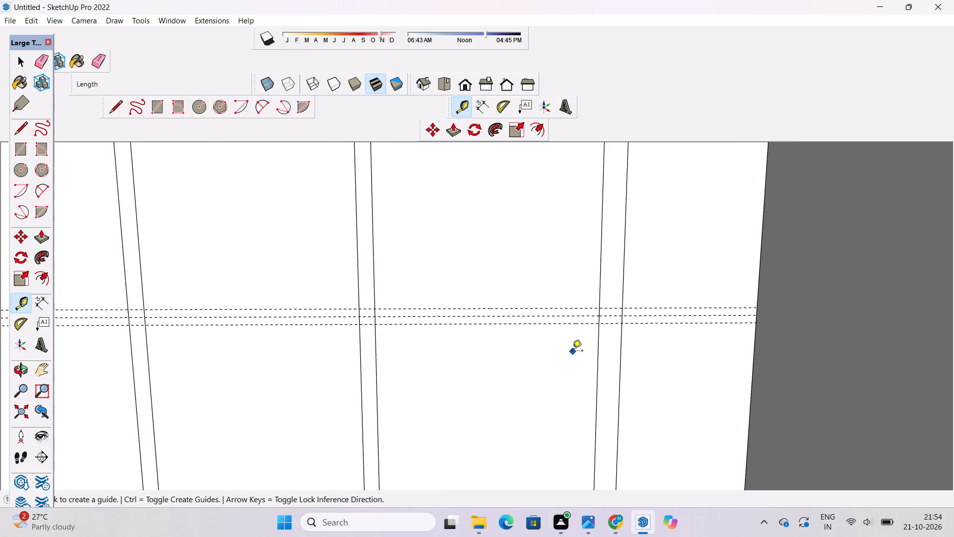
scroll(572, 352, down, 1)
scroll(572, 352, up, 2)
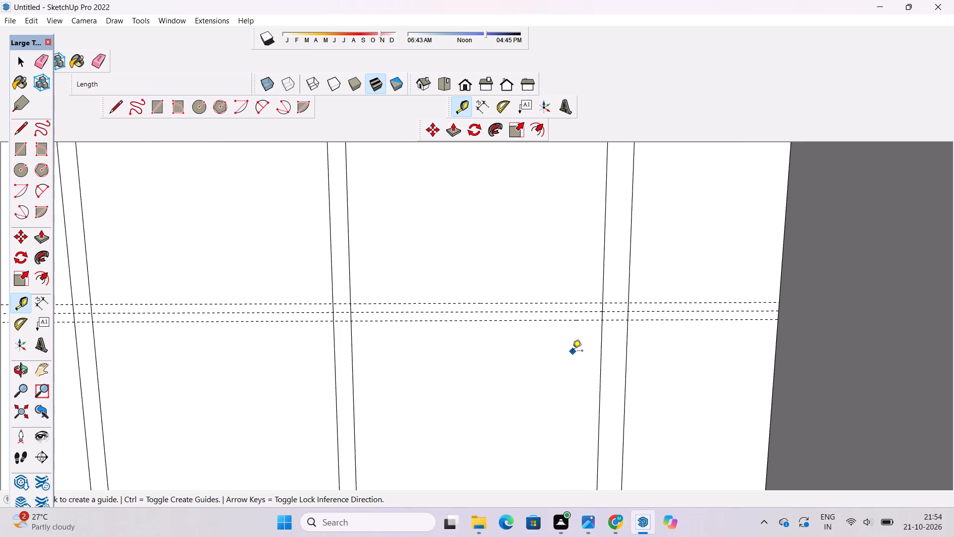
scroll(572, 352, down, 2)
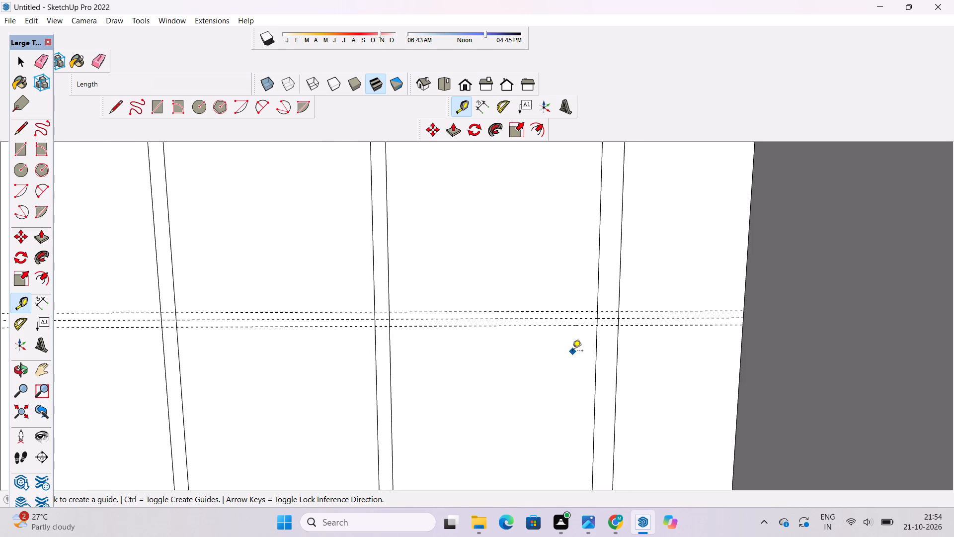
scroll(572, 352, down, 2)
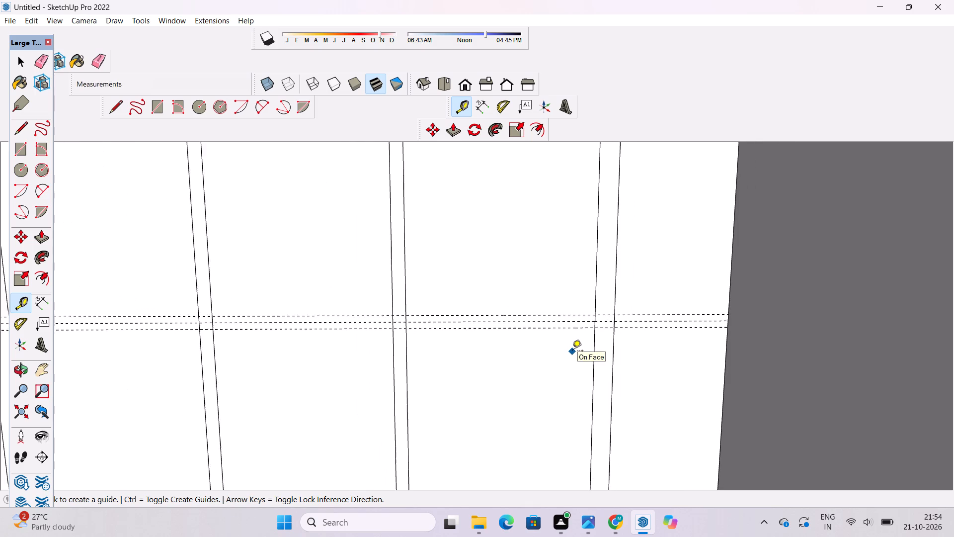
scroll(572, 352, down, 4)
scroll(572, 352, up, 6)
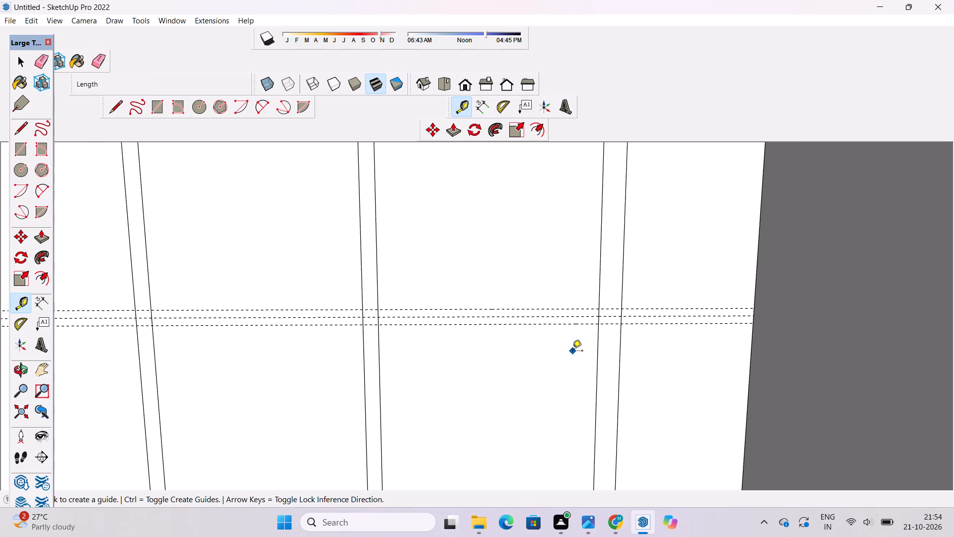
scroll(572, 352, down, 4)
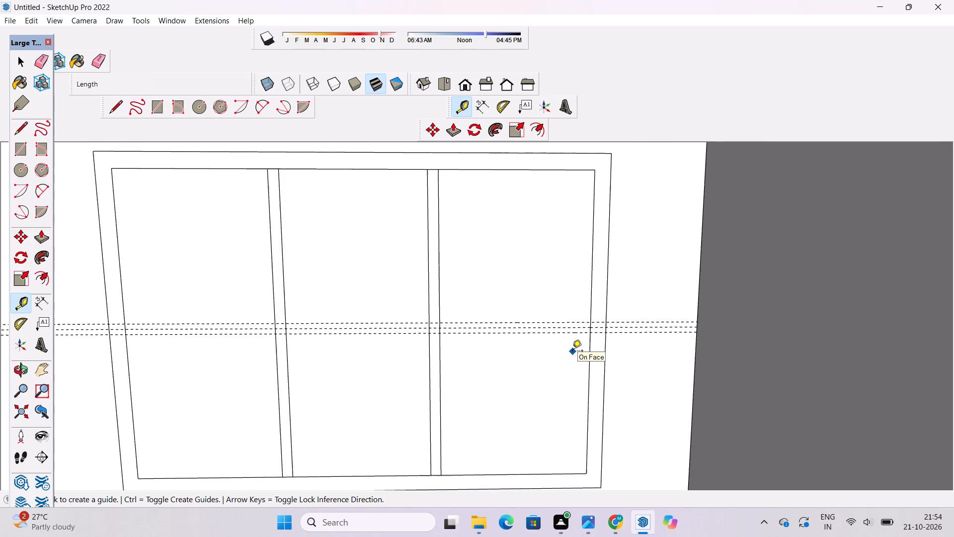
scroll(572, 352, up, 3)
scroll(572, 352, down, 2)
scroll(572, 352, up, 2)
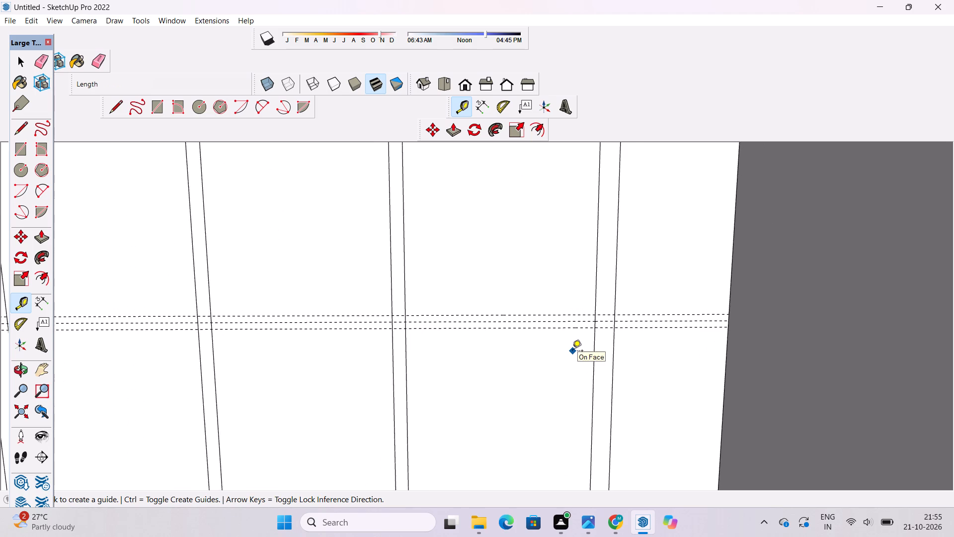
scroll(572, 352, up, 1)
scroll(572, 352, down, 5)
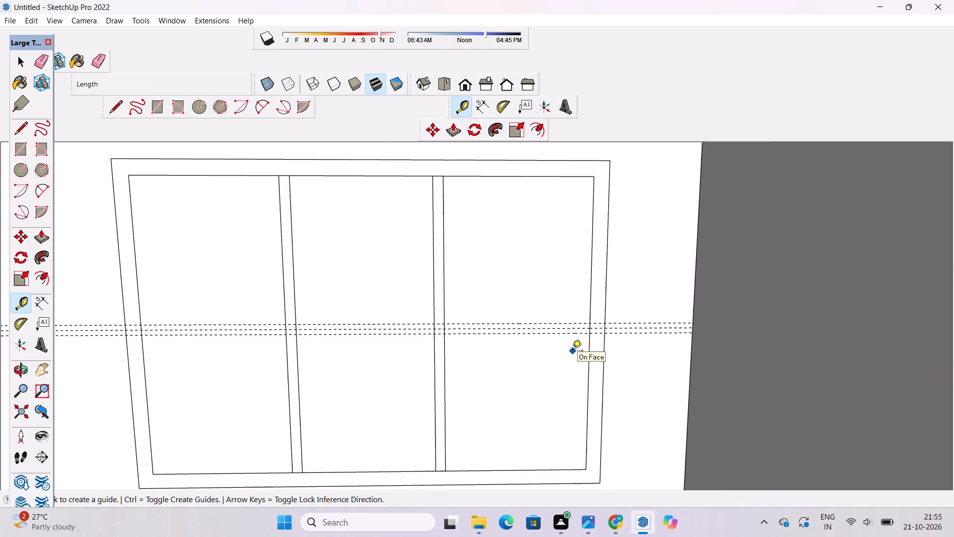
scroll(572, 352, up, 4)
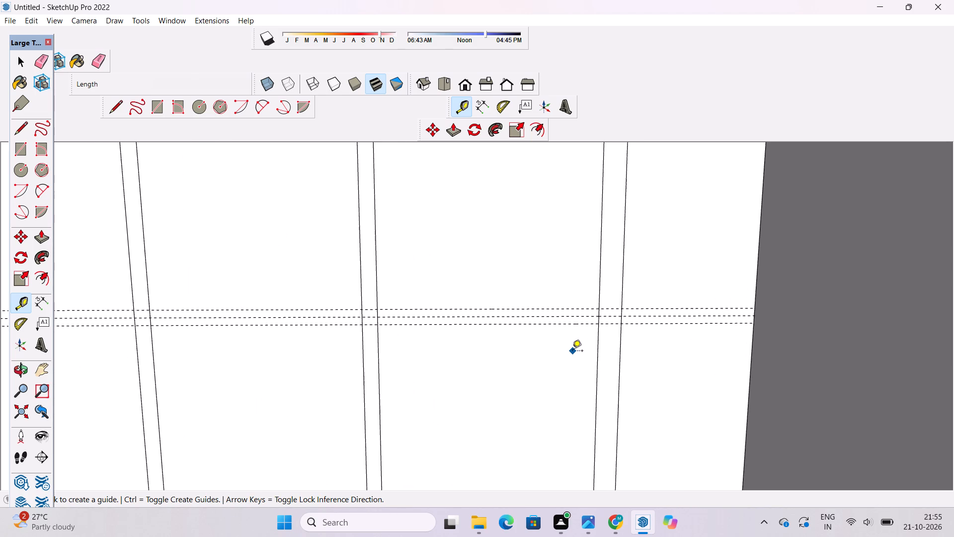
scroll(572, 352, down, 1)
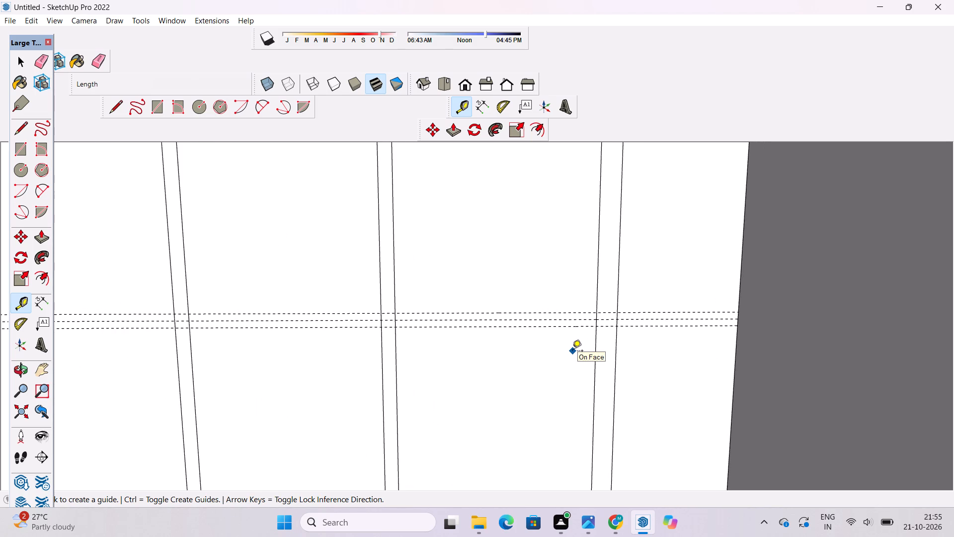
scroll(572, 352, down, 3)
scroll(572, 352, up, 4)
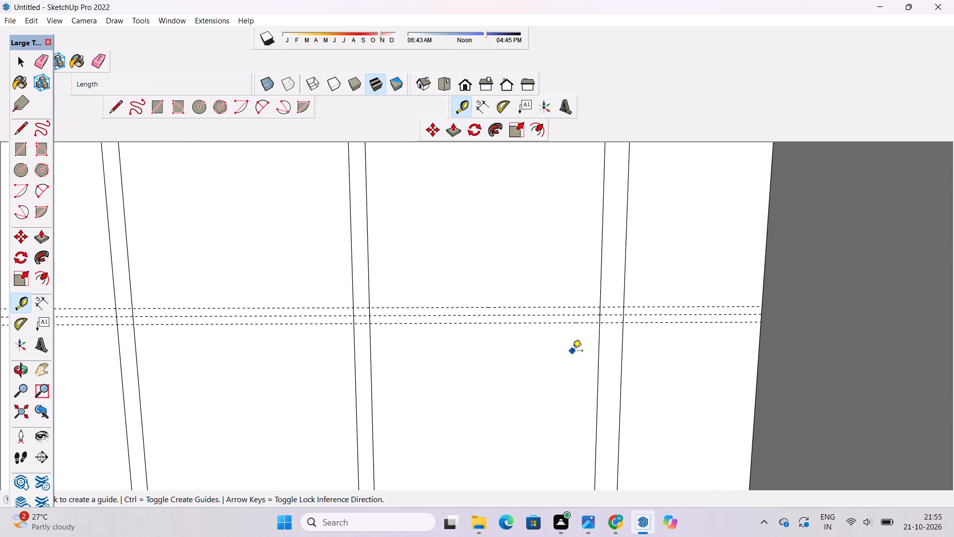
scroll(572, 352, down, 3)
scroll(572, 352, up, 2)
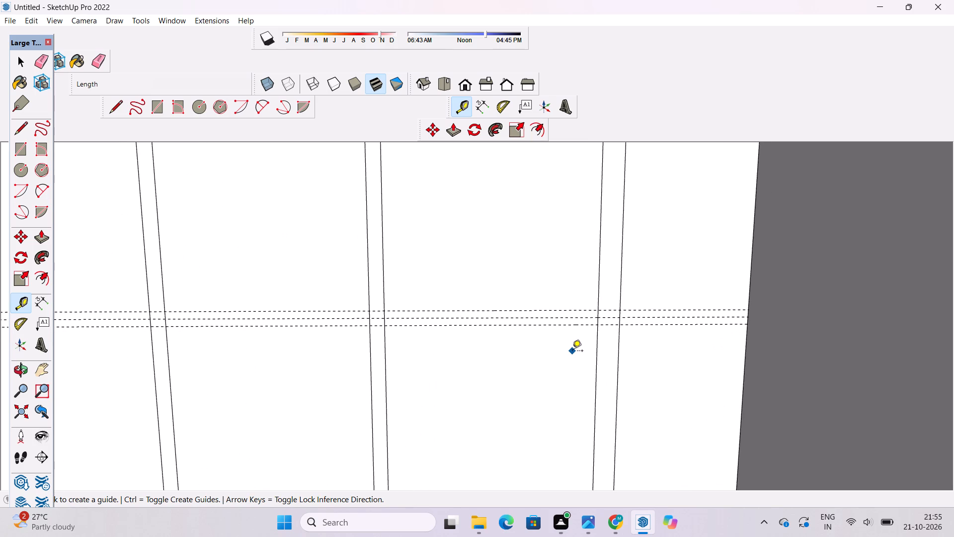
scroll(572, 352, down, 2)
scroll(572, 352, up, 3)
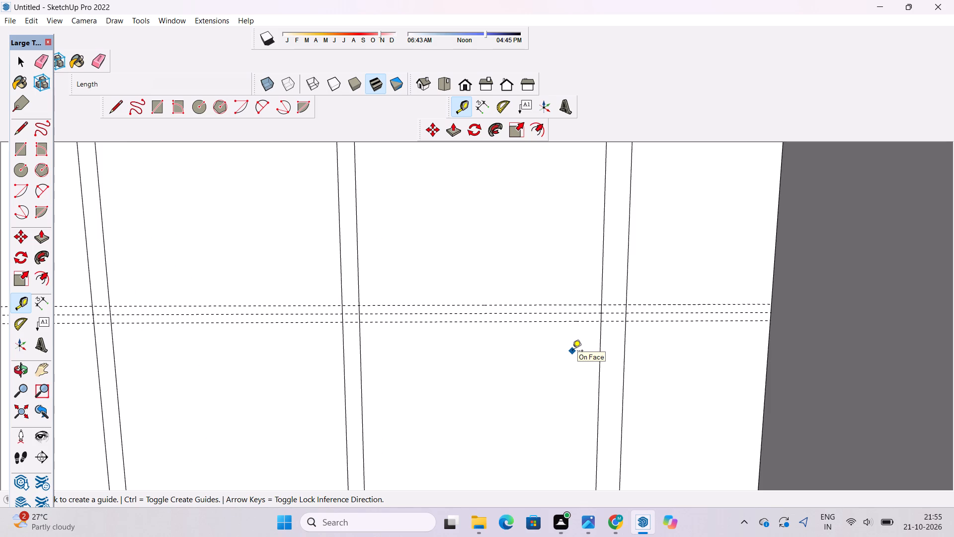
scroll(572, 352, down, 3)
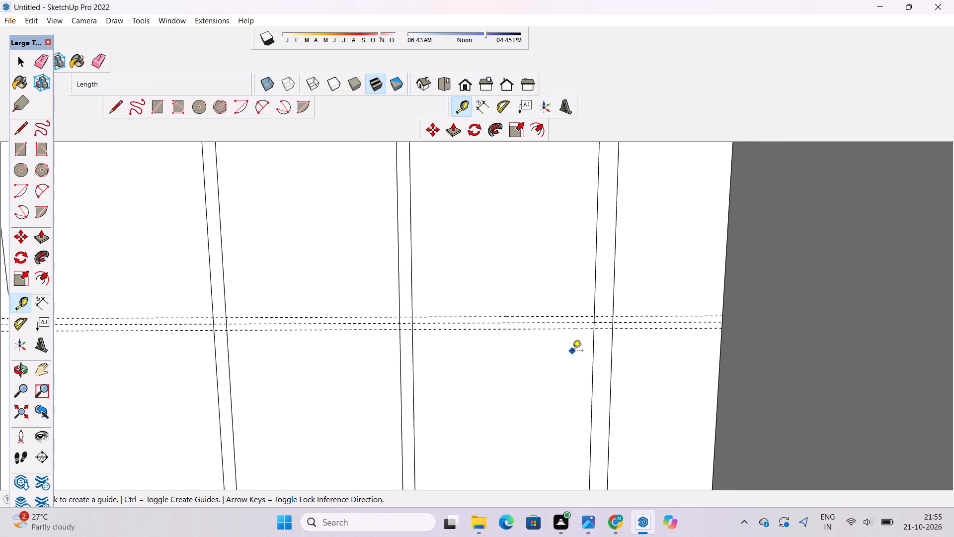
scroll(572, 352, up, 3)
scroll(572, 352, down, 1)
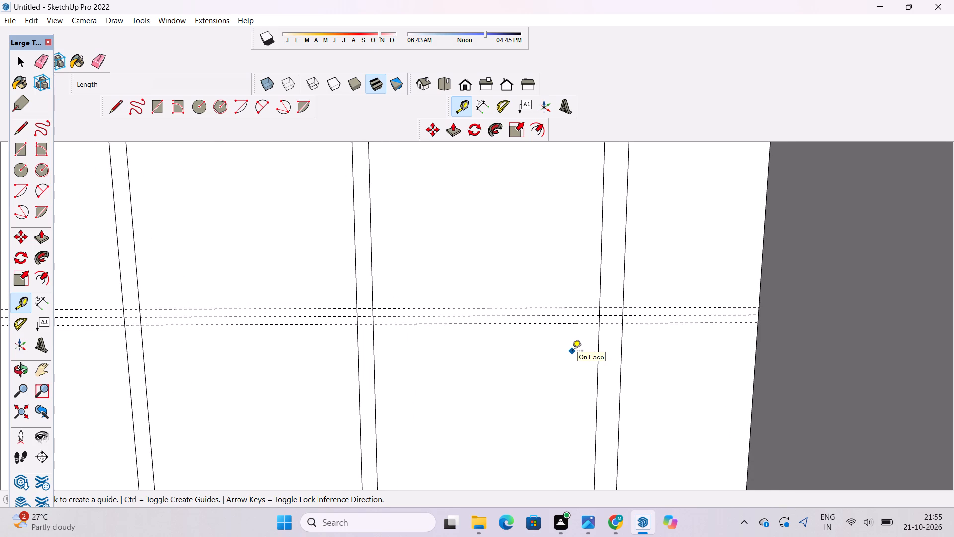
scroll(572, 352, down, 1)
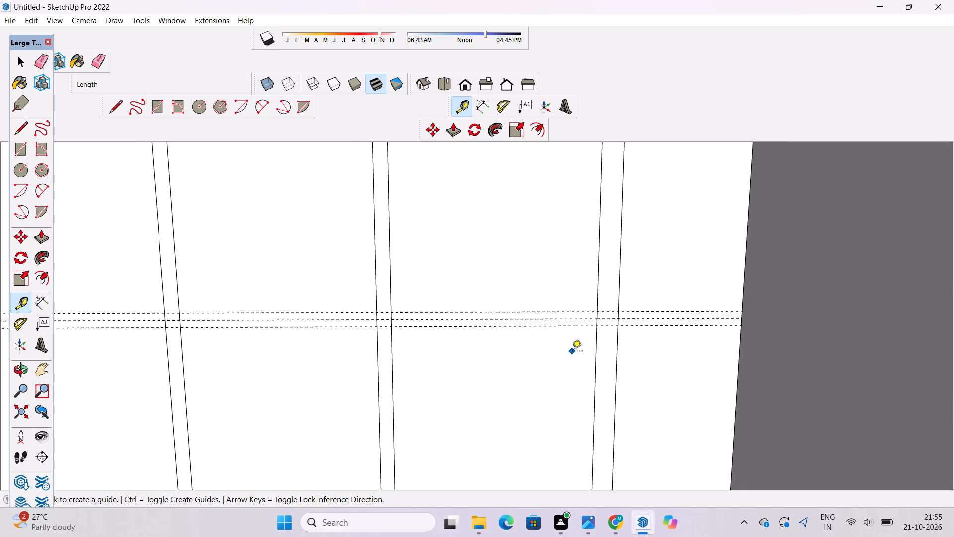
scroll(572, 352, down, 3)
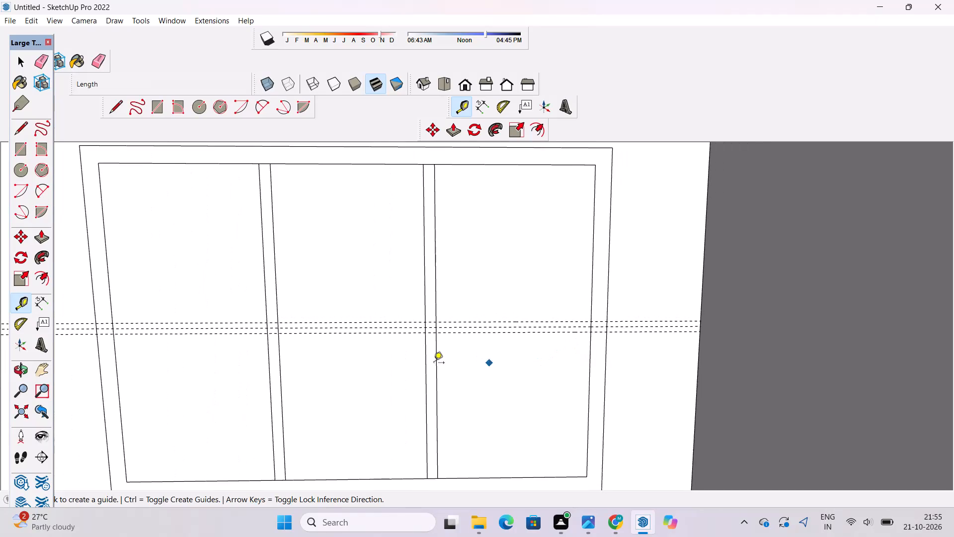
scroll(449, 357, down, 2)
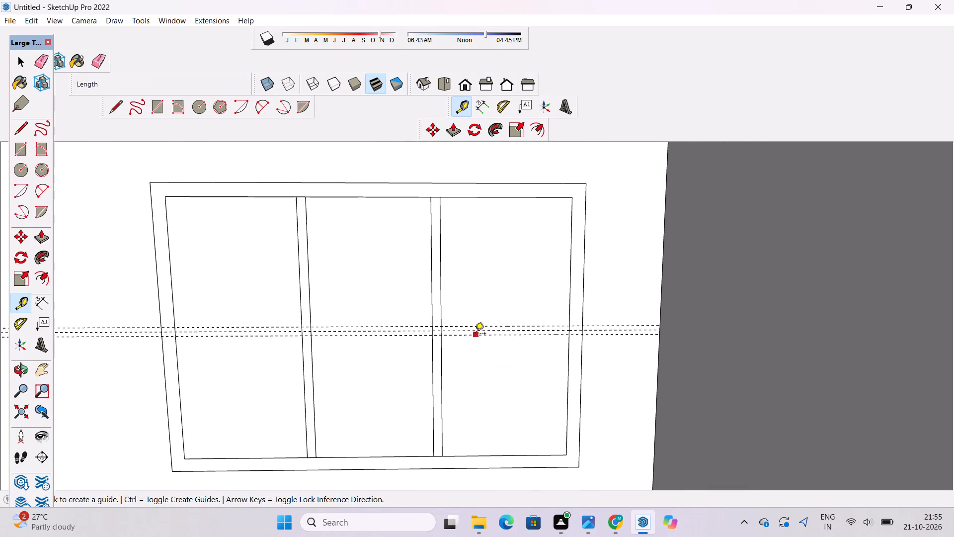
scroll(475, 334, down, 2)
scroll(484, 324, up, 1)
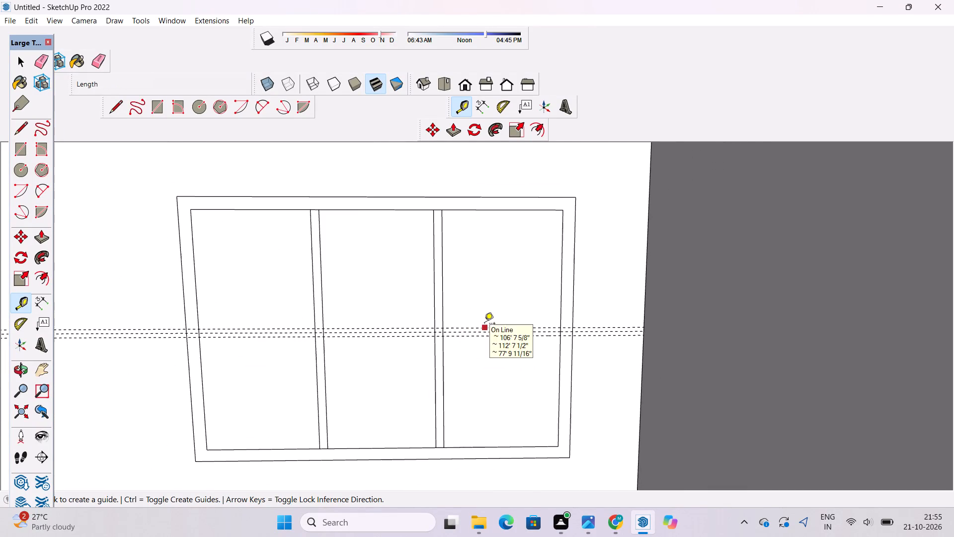
Draw a horizontal strip rectangle about 1' by 44' between the upper and lower guides, spanning the inner frame's side edges.
key(r)
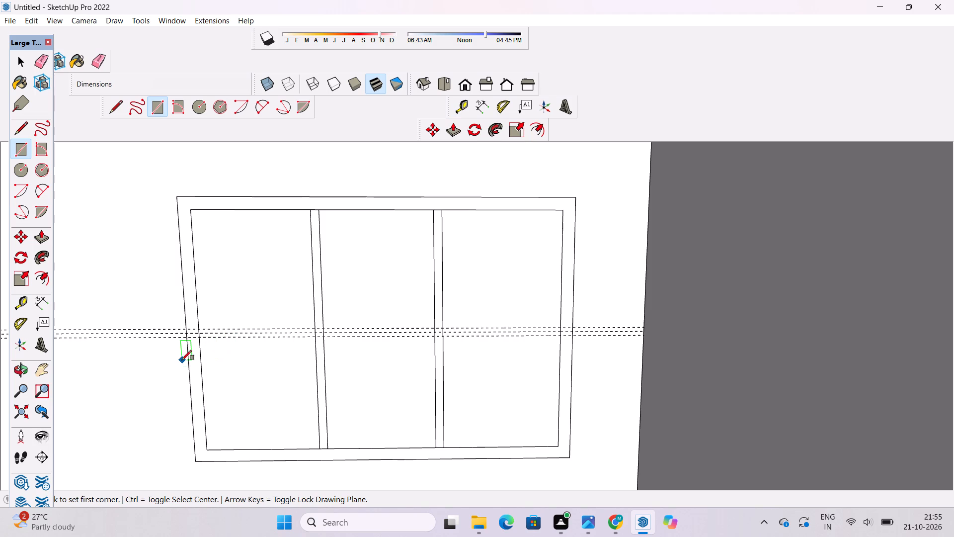
scroll(154, 367, up, 2)
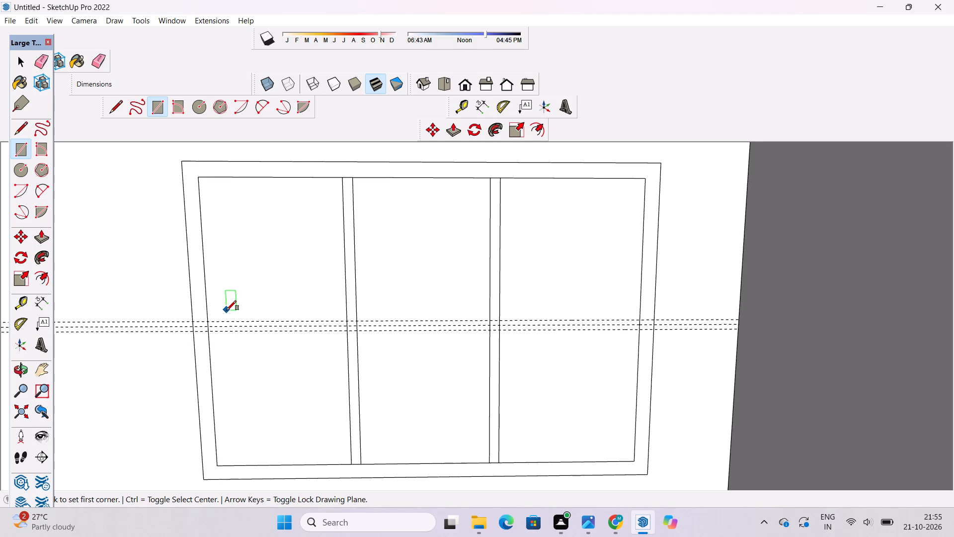
scroll(215, 303, down, 1)
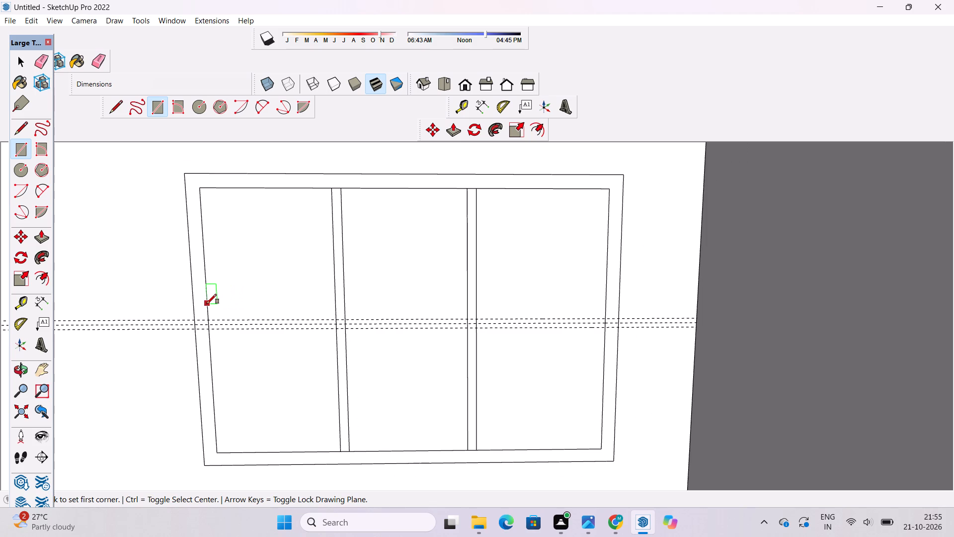
scroll(207, 303, down, 1)
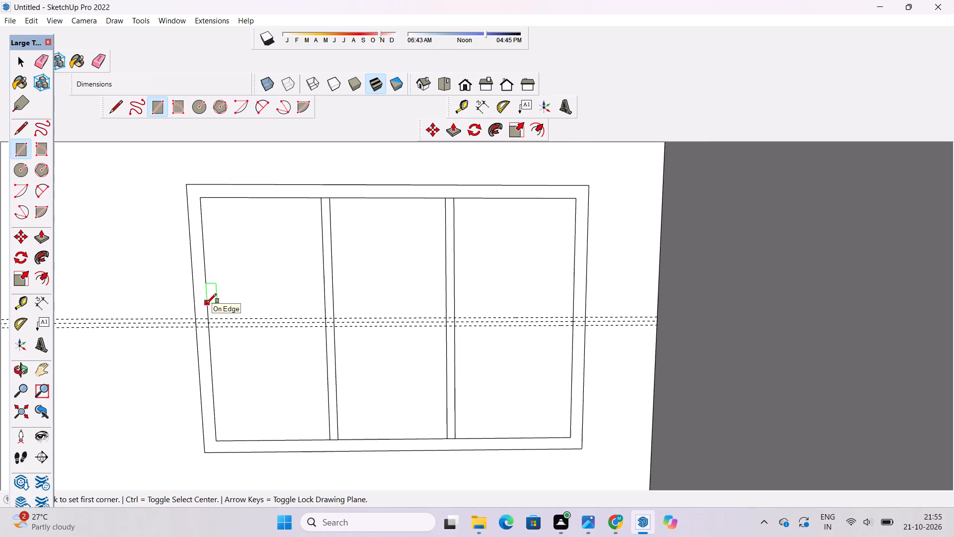
scroll(211, 335, up, 9)
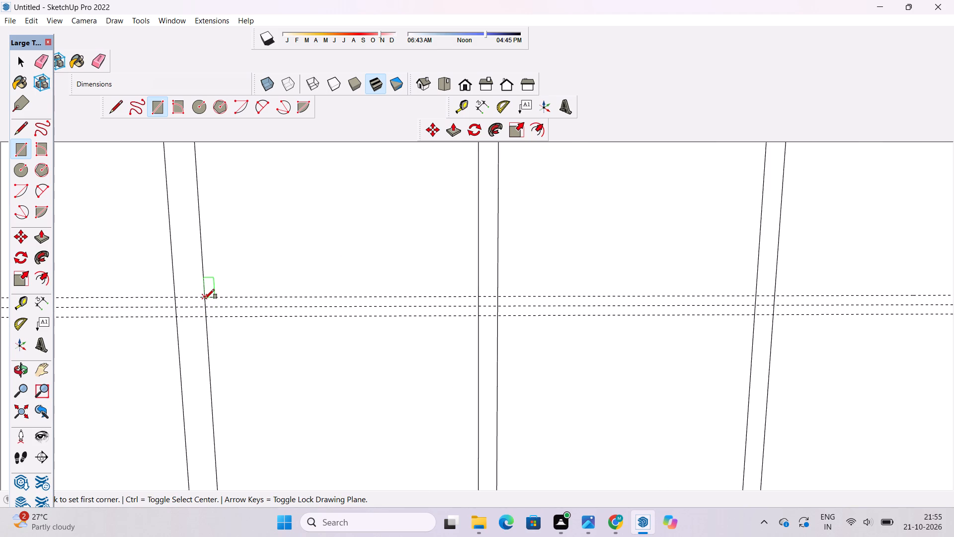
click(205, 299)
scroll(205, 299, down, 10)
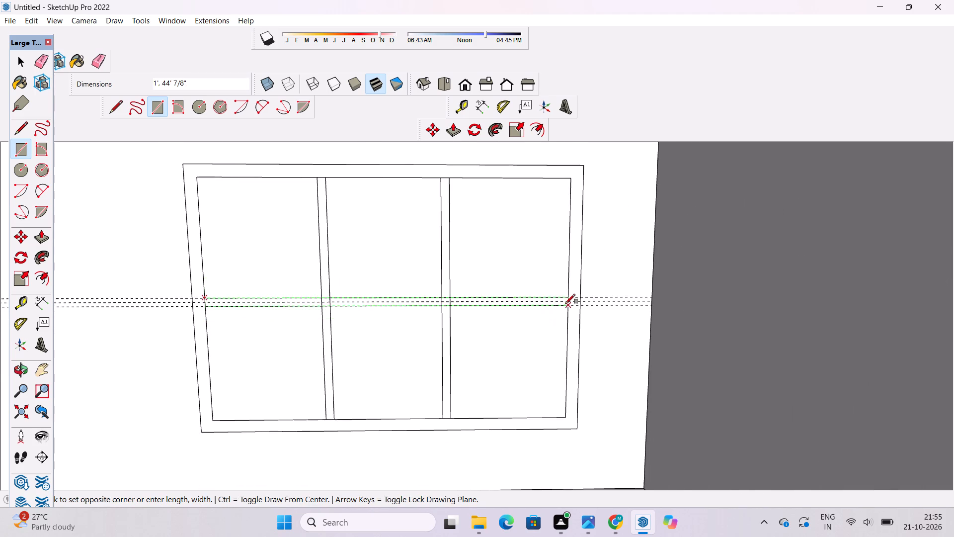
scroll(565, 304, up, 8)
click(552, 305)
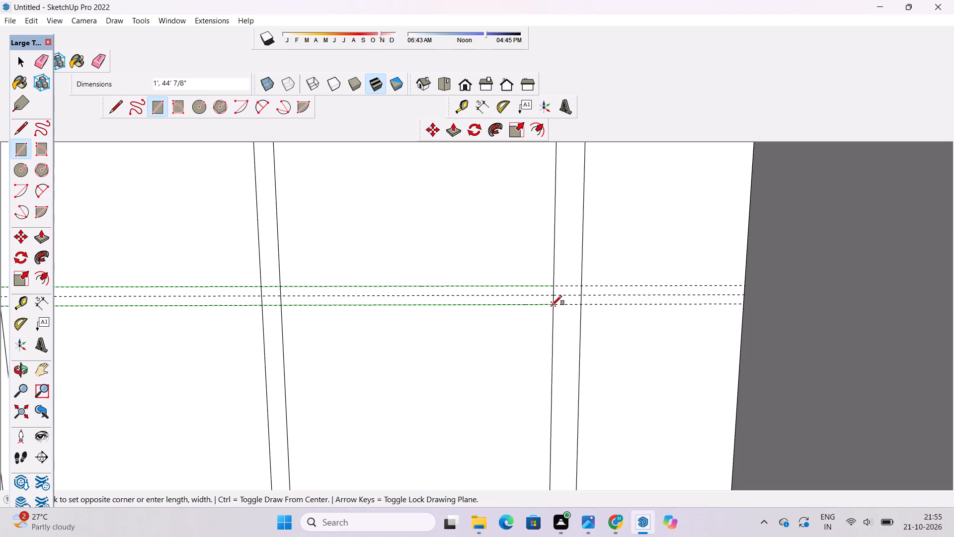
Erase the three horizontal guide lines running across the back-wall panel.
key(o)
scroll(577, 294, down, 5)
shift+drag(539, 311, 568, 311)
key(e)
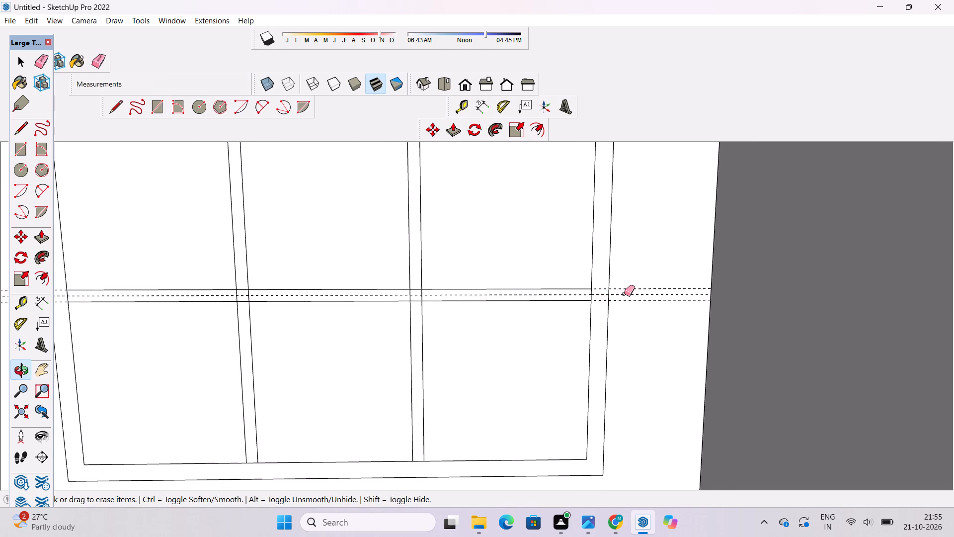
drag(650, 277, 649, 305)
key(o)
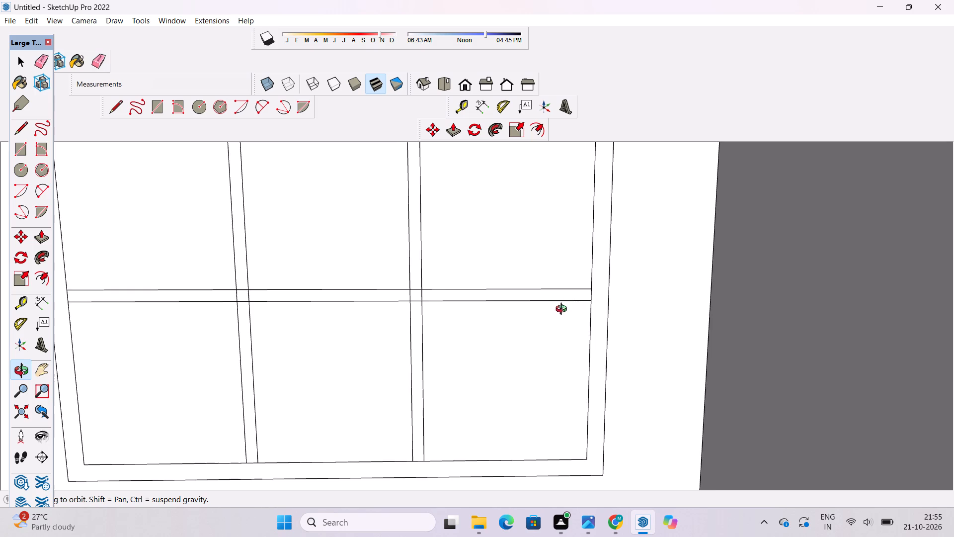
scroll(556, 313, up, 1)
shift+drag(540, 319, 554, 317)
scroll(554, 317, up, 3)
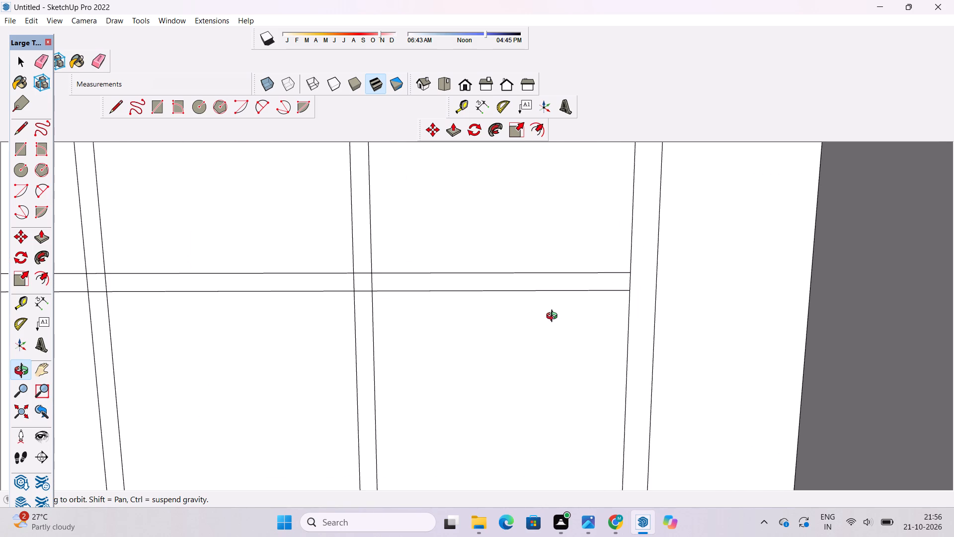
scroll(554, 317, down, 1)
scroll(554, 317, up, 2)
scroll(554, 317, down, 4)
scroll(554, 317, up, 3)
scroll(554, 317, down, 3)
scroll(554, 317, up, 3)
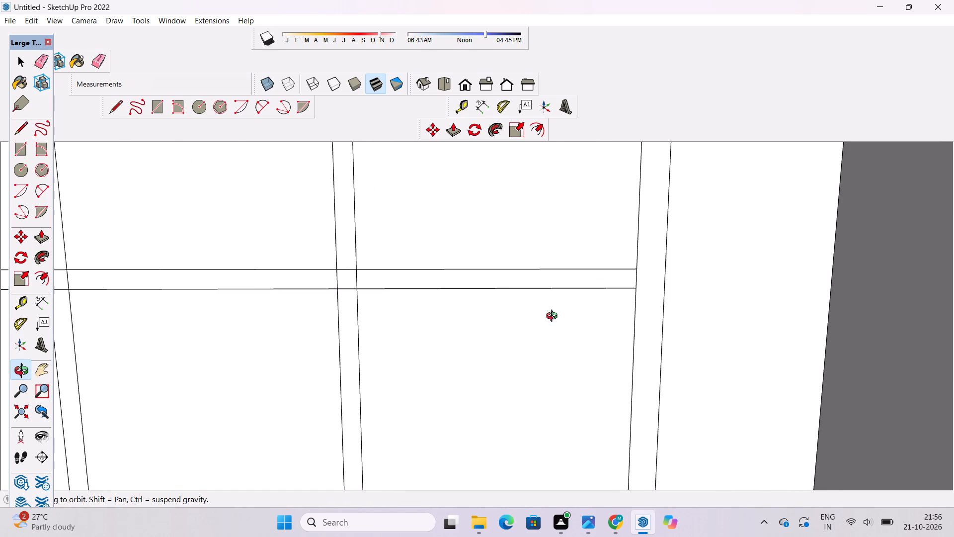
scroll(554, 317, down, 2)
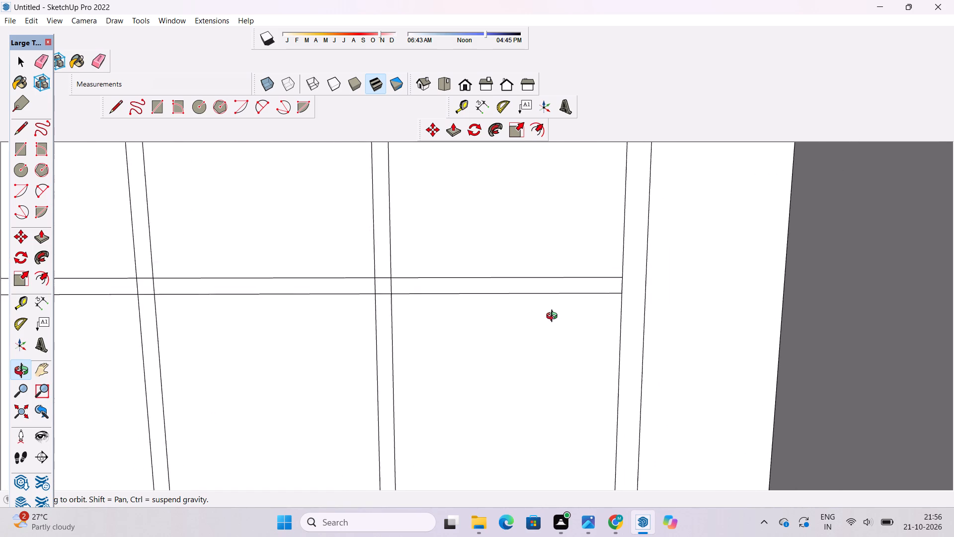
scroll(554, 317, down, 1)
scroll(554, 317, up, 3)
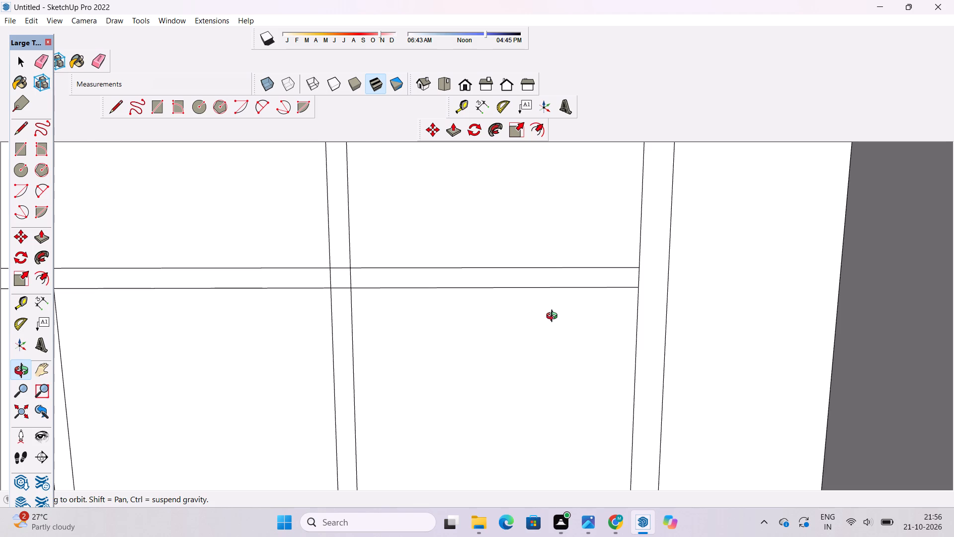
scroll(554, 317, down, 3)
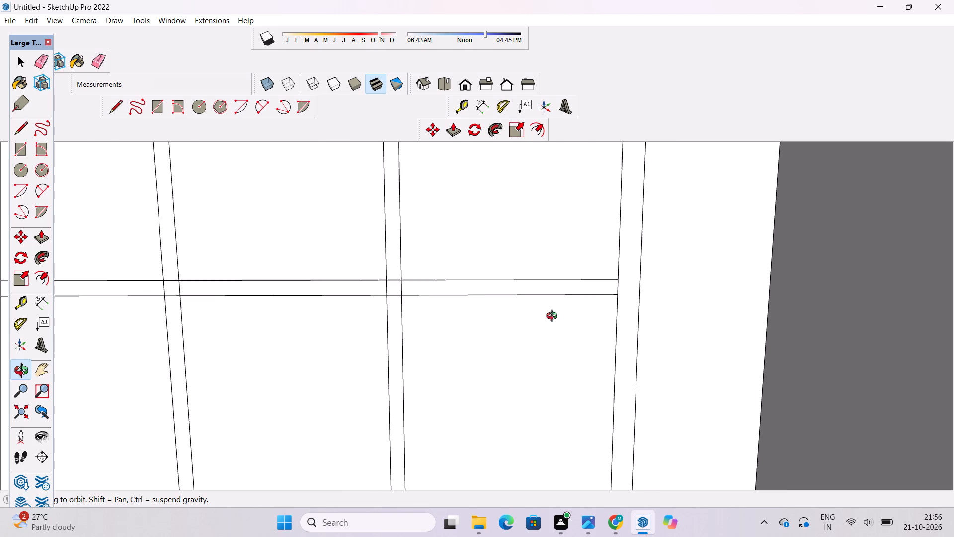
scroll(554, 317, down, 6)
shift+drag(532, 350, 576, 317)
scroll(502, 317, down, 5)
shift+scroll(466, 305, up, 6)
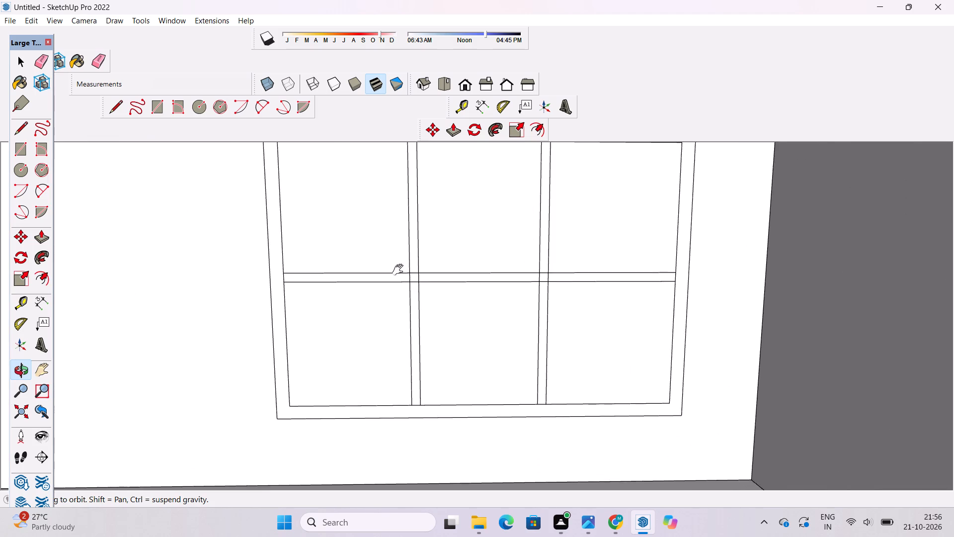
Erase the overlapping edges where the horizontal strip crosses the left vertical strip of the back-wall panel.
shift+scroll(400, 270, up, 3)
shift+drag(431, 285, 416, 294)
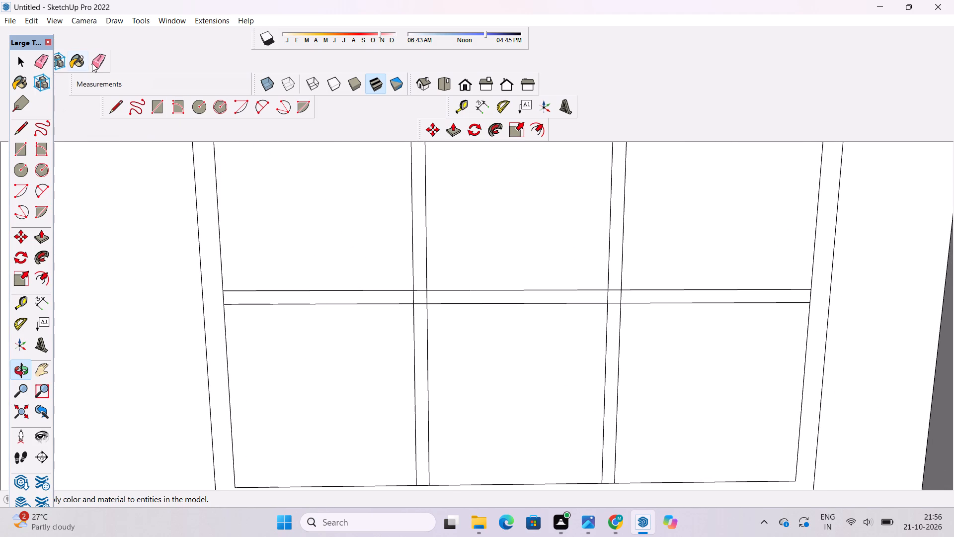
click(92, 63)
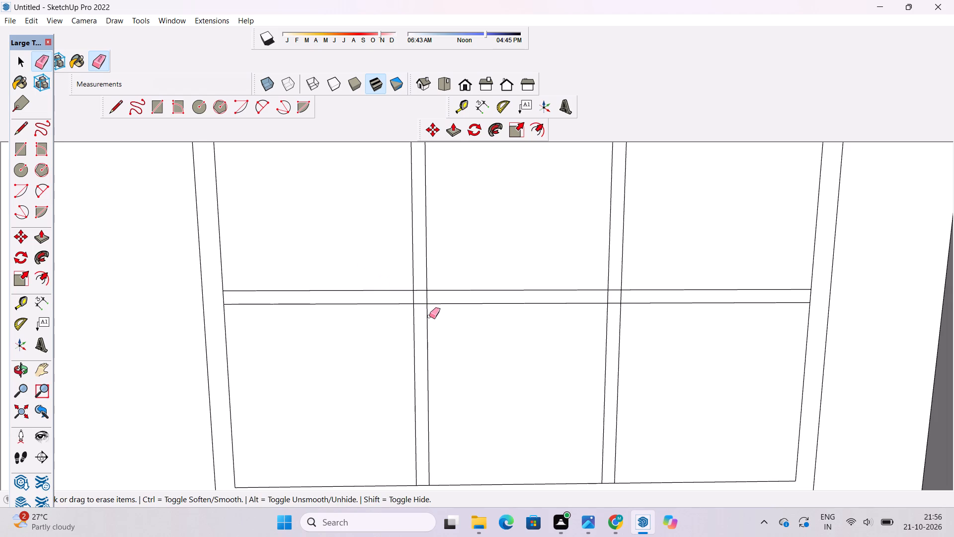
scroll(429, 316, up, 6)
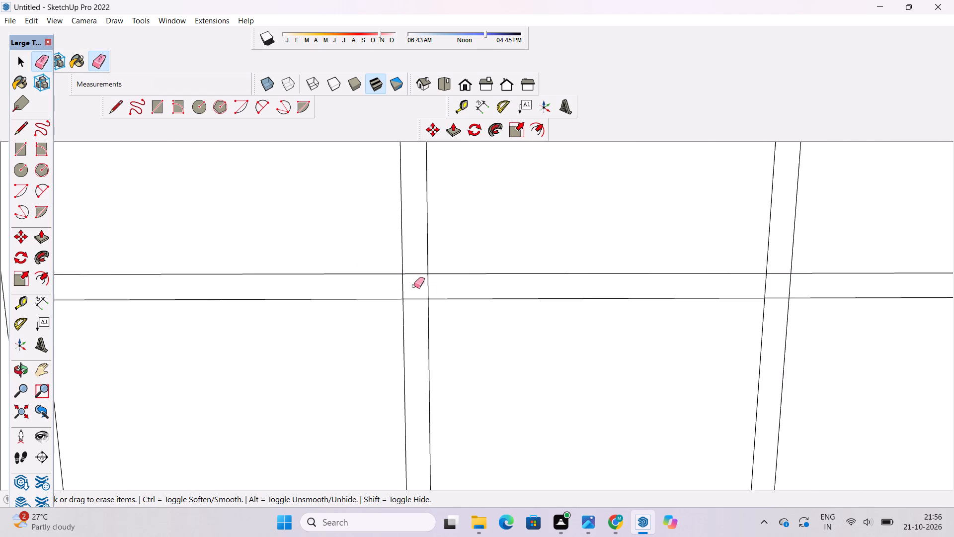
scroll(414, 286, up, 1)
drag(415, 266, 418, 313)
drag(440, 281, 387, 288)
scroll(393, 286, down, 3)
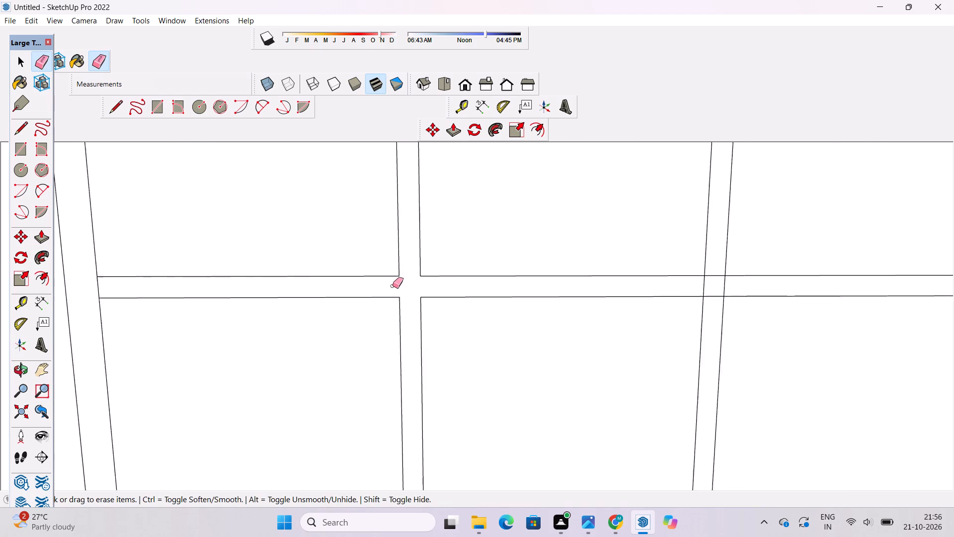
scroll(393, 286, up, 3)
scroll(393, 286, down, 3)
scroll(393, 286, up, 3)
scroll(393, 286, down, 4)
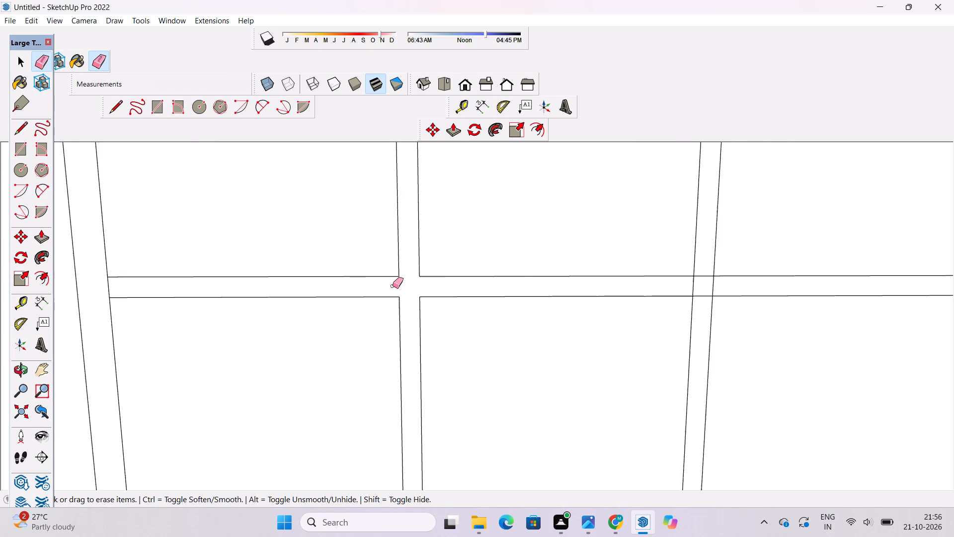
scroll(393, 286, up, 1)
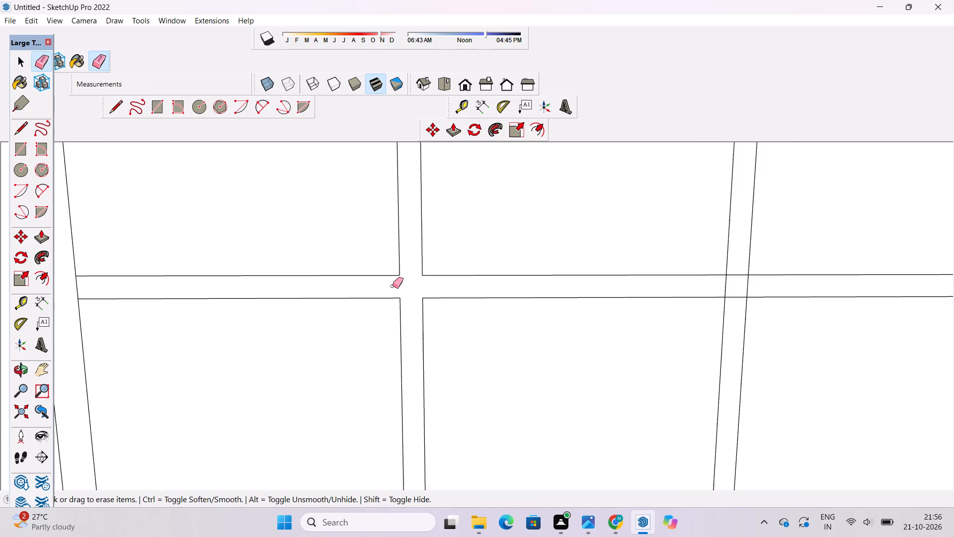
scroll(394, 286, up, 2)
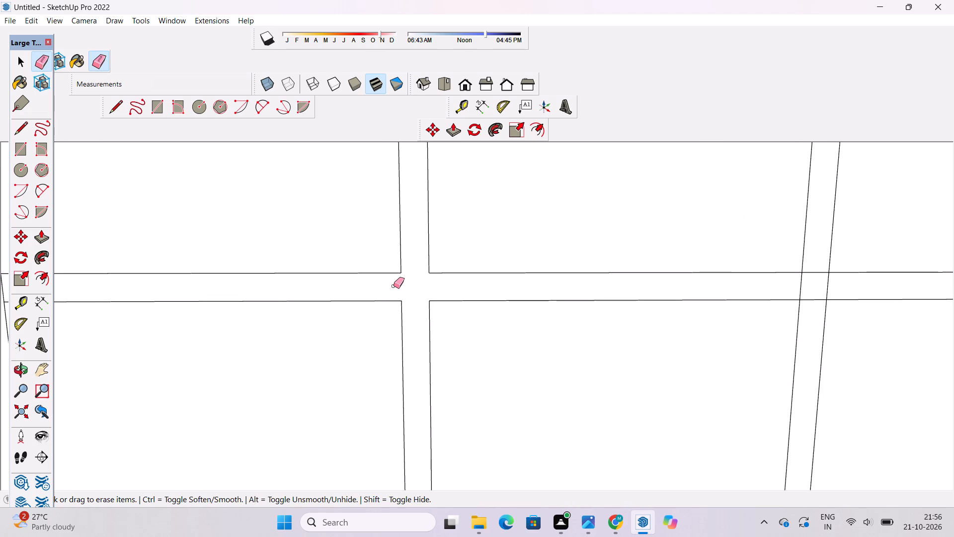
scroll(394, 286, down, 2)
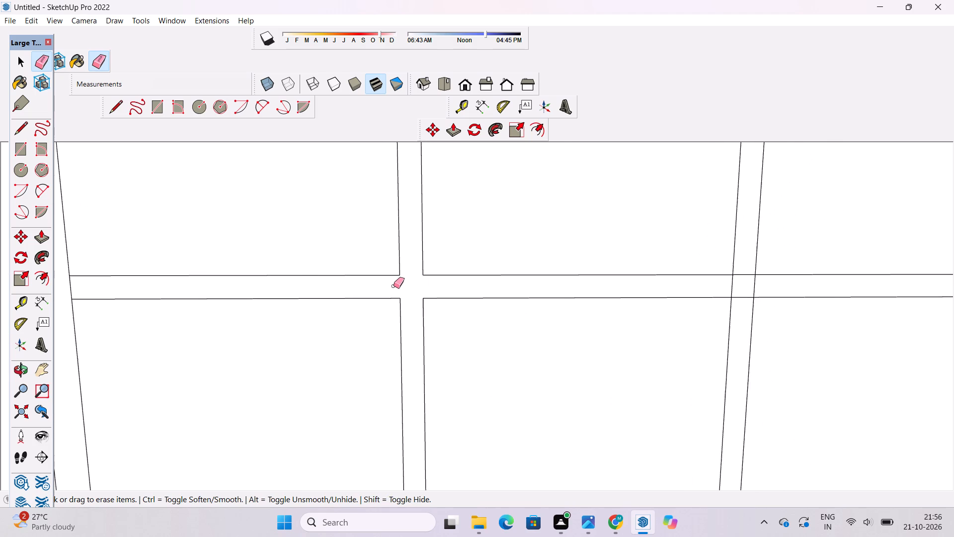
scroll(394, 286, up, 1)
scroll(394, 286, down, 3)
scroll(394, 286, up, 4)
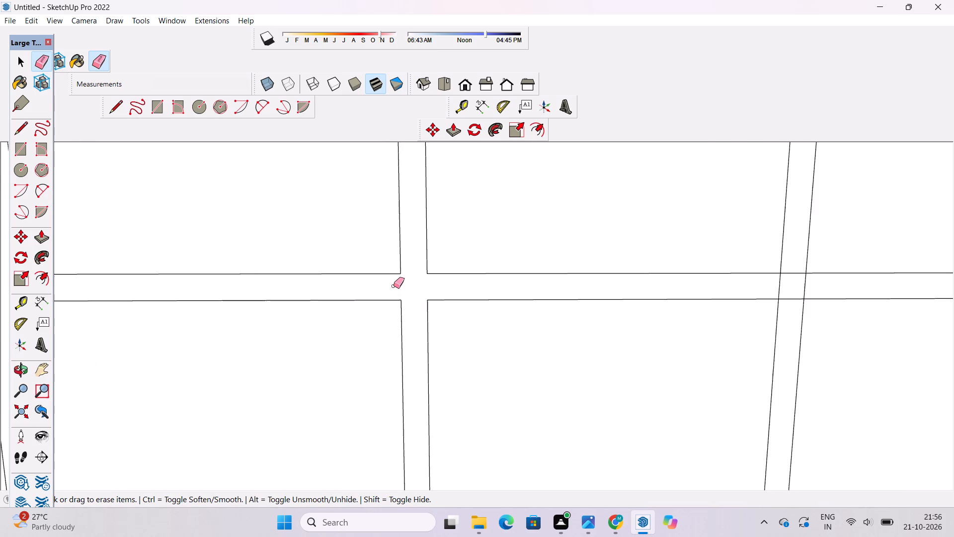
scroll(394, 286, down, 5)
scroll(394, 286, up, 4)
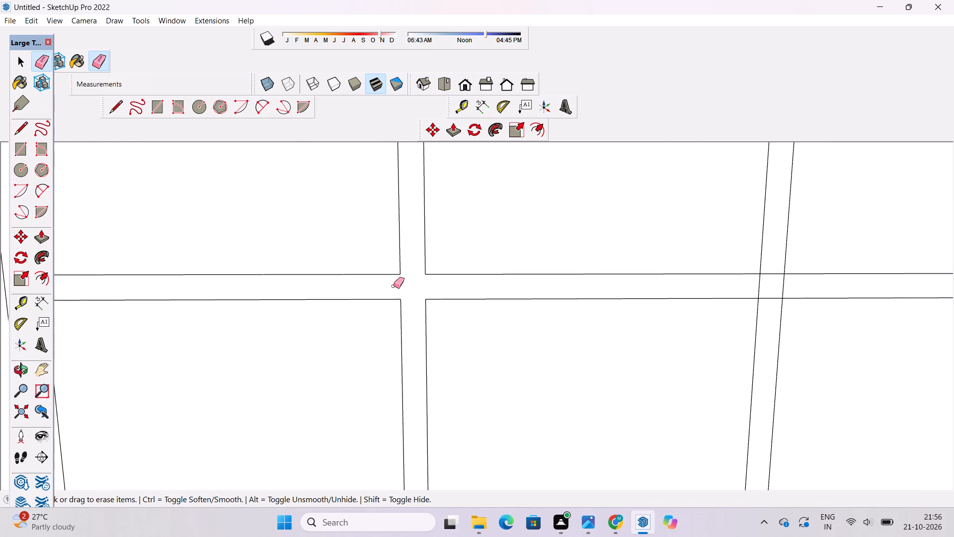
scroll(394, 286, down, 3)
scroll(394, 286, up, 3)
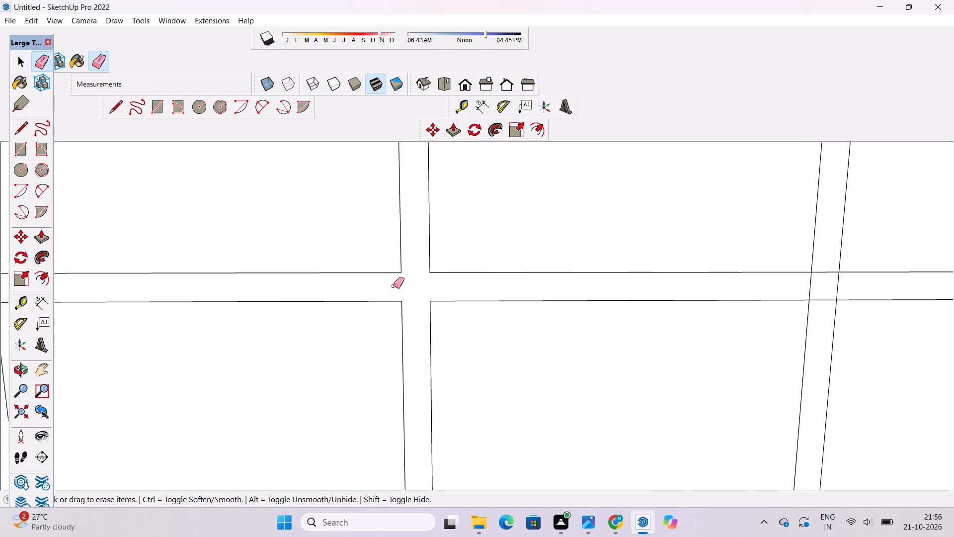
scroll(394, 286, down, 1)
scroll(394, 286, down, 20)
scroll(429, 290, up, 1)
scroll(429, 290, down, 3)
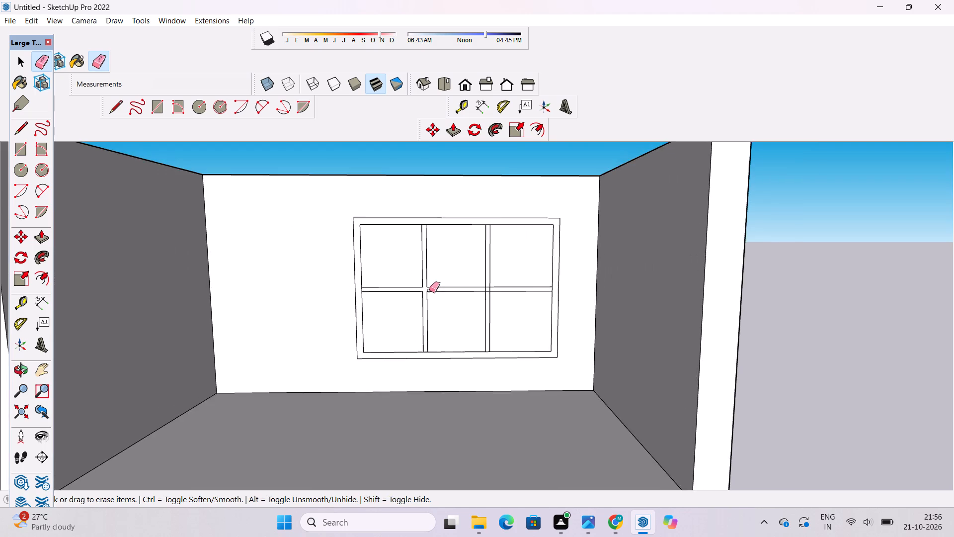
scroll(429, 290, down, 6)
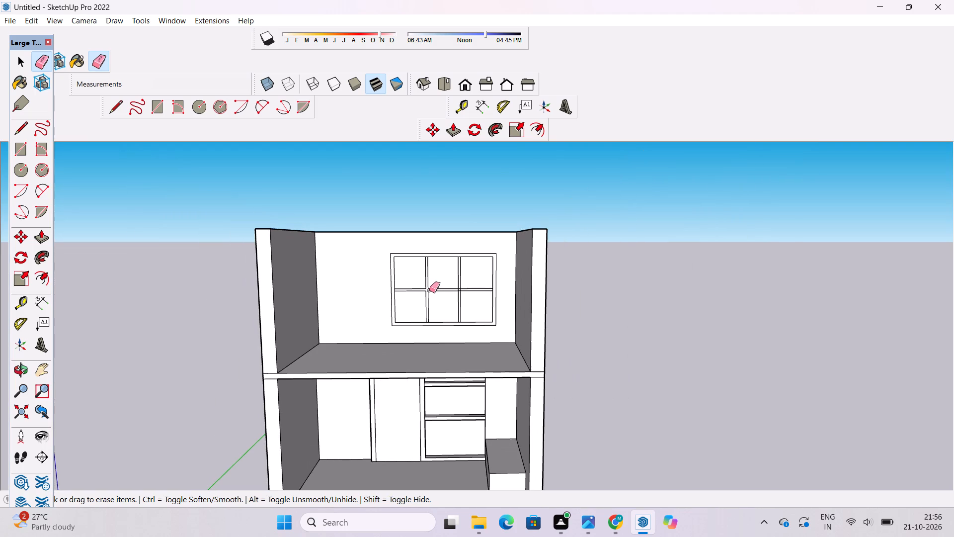
Erase the overlapping edges where the horizontal strip crosses the right vertical strip of the back-wall panel.
key(o)
scroll(445, 299, up, 3)
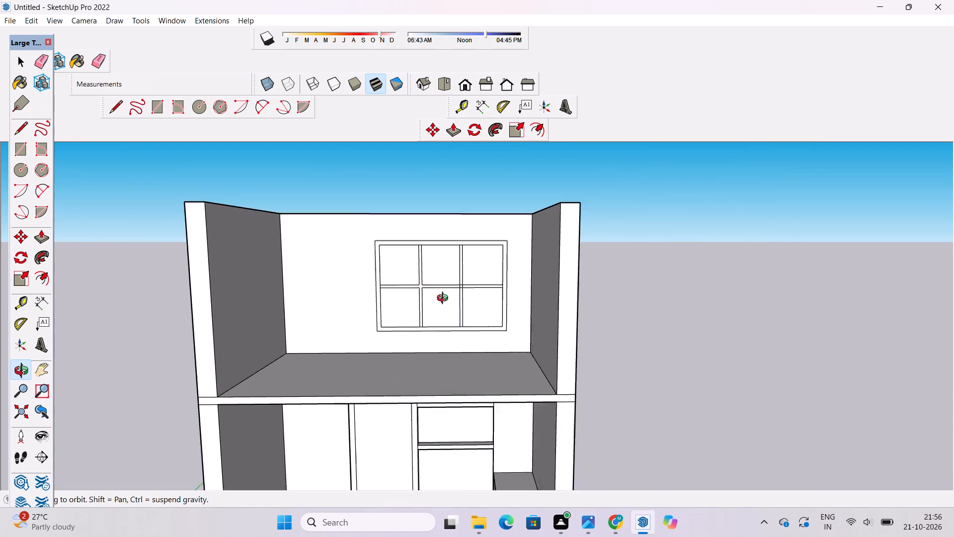
scroll(445, 299, up, 2)
key(e)
scroll(472, 300, up, 16)
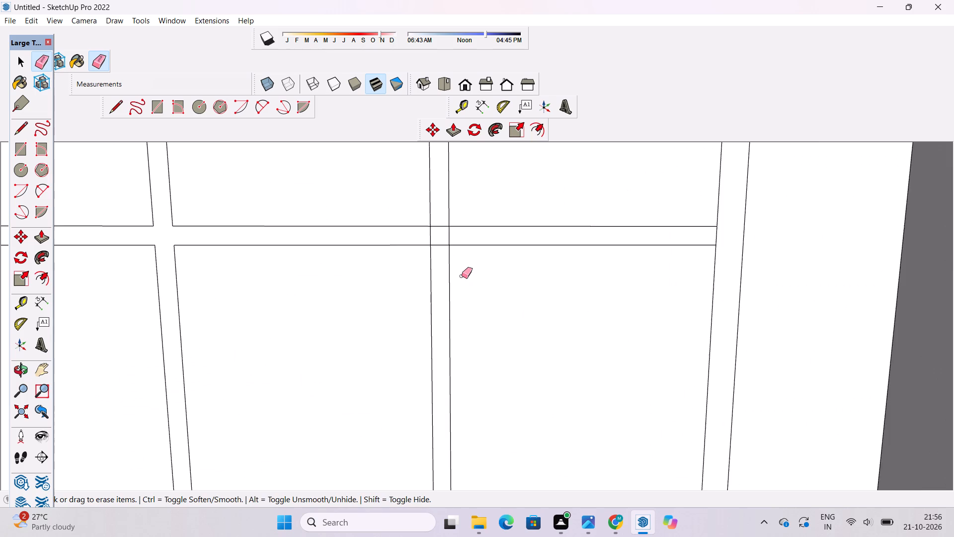
scroll(462, 276, up, 3)
drag(428, 202, 428, 242)
drag(451, 220, 423, 234)
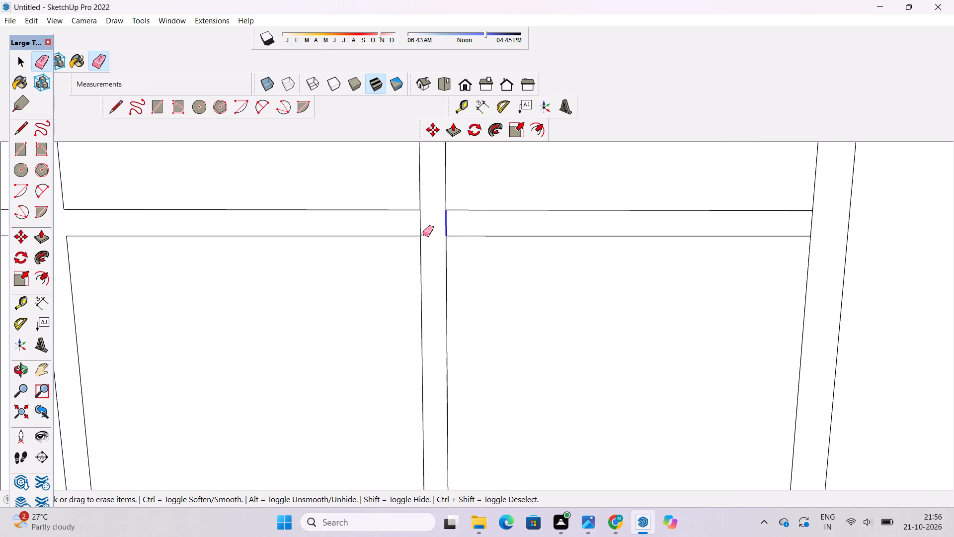
drag(423, 234, 412, 231)
Examine the six-pane back-wall panel and both storeys of the model from several angles and distances.
key(o)
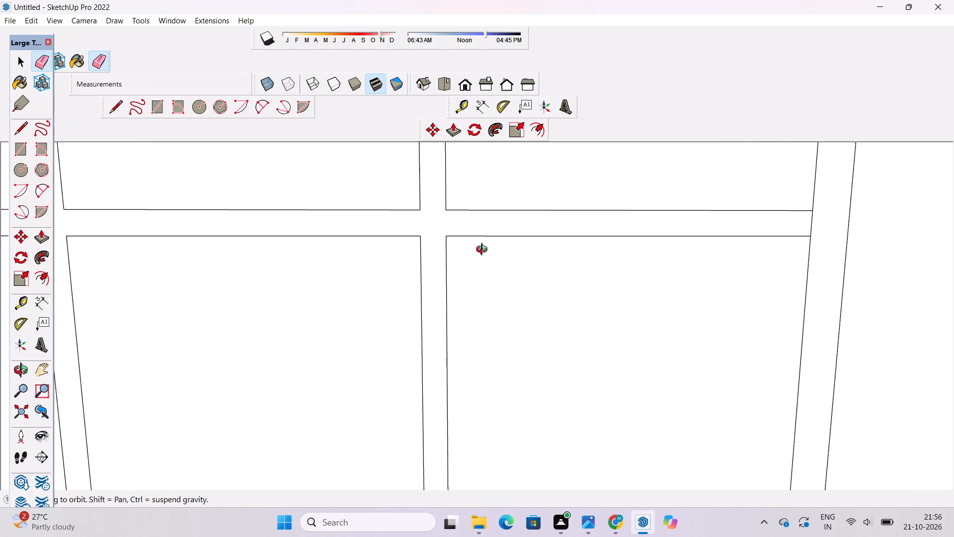
scroll(484, 251, down, 10)
shift+drag(496, 259, 521, 239)
scroll(515, 242, down, 6)
scroll(507, 252, up, 1)
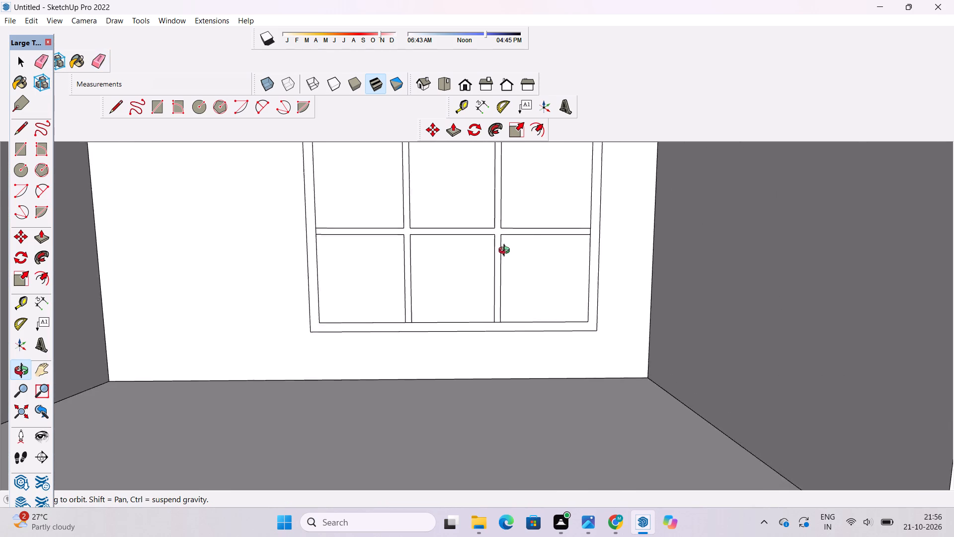
scroll(506, 252, down, 4)
shift+drag(505, 251, 496, 257)
scroll(509, 247, down, 3)
drag(509, 247, 510, 256)
scroll(512, 251, down, 4)
drag(512, 251, 523, 270)
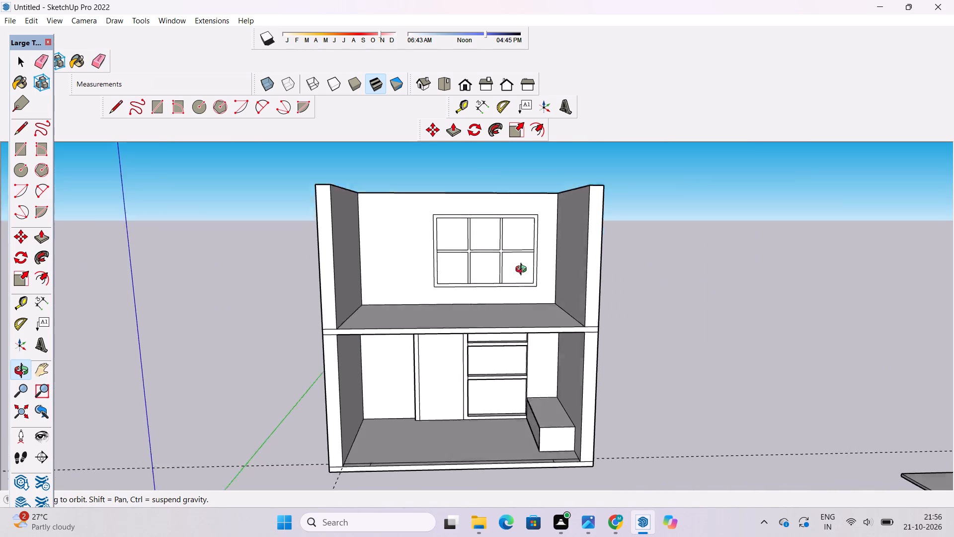
drag(523, 270, 524, 272)
shift+drag(501, 260, 477, 260)
scroll(477, 257, up, 4)
scroll(477, 257, down, 4)
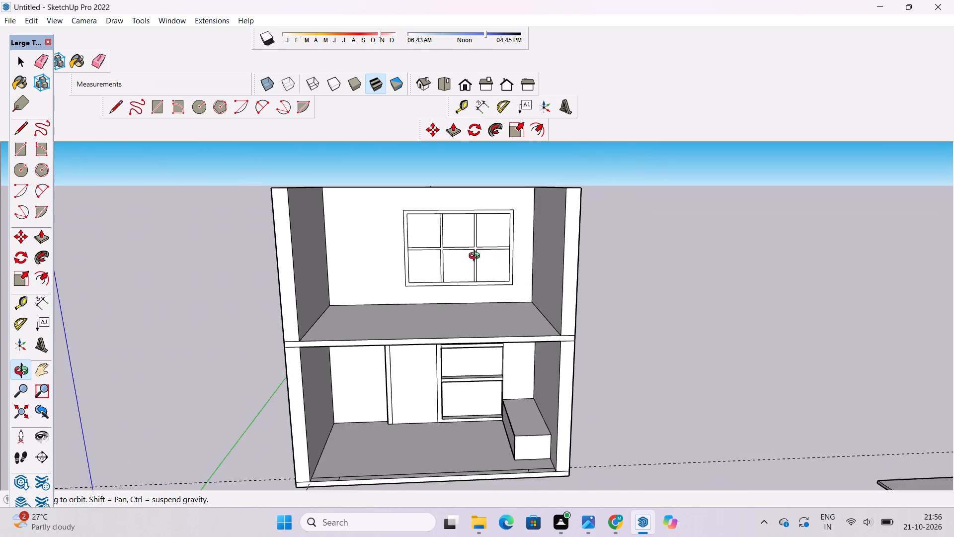
Examine the upper storey's six-pane window panel, the furnished lower room and the separate floor slab from several distances and angles.
scroll(477, 257, up, 4)
scroll(477, 257, down, 5)
scroll(477, 257, up, 4)
scroll(477, 257, down, 3)
scroll(477, 257, up, 3)
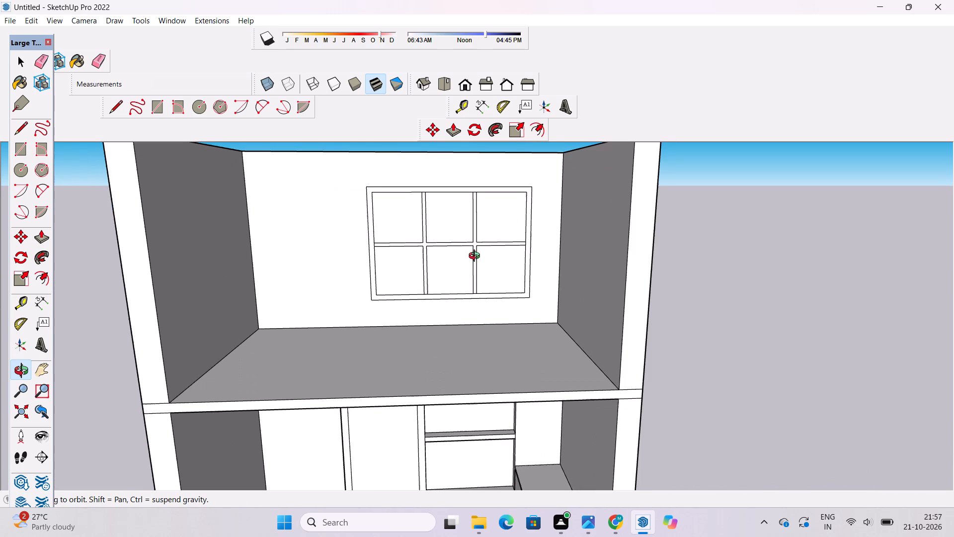
scroll(477, 257, down, 3)
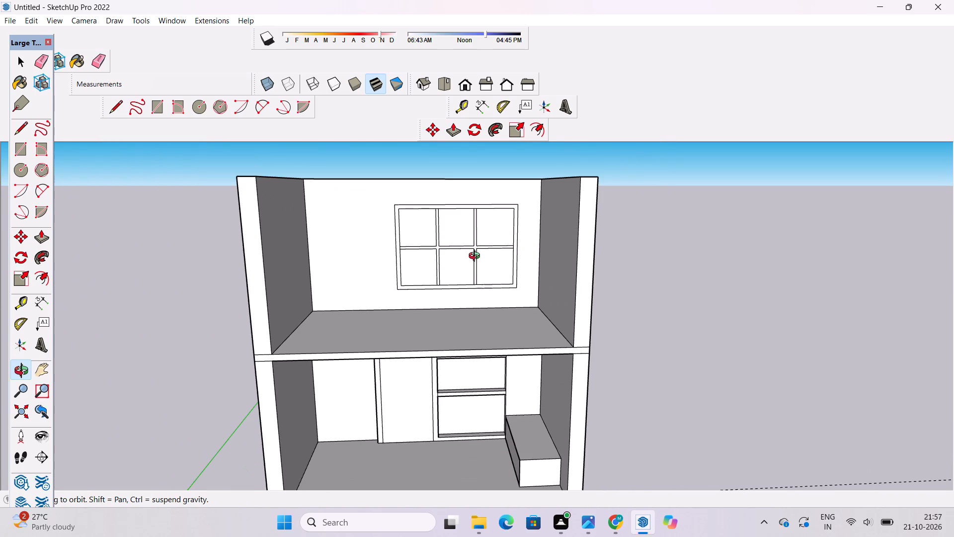
scroll(477, 257, up, 3)
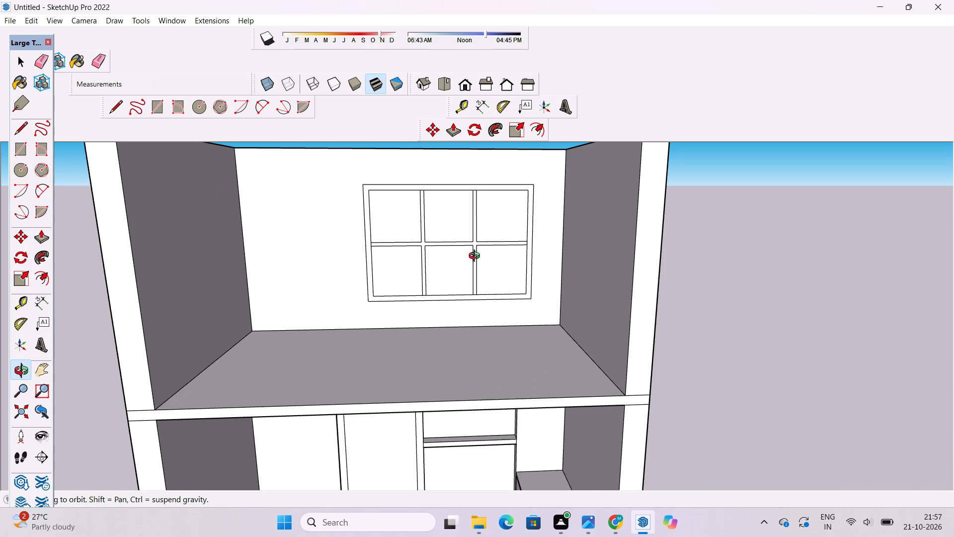
scroll(477, 257, down, 3)
shift+drag(477, 281, 486, 260)
scroll(486, 260, down, 5)
shift+drag(494, 261, 463, 266)
drag(462, 266, 492, 276)
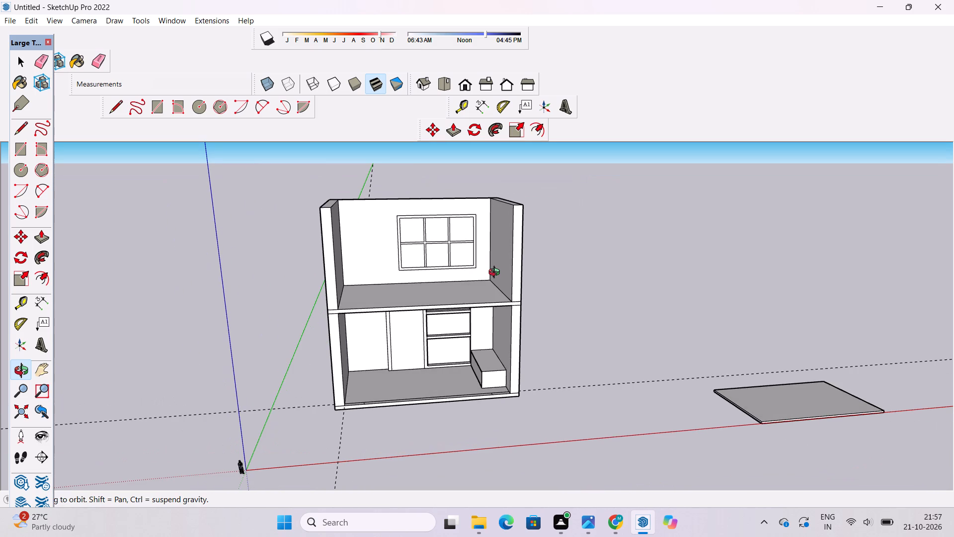
scroll(465, 292, up, 2)
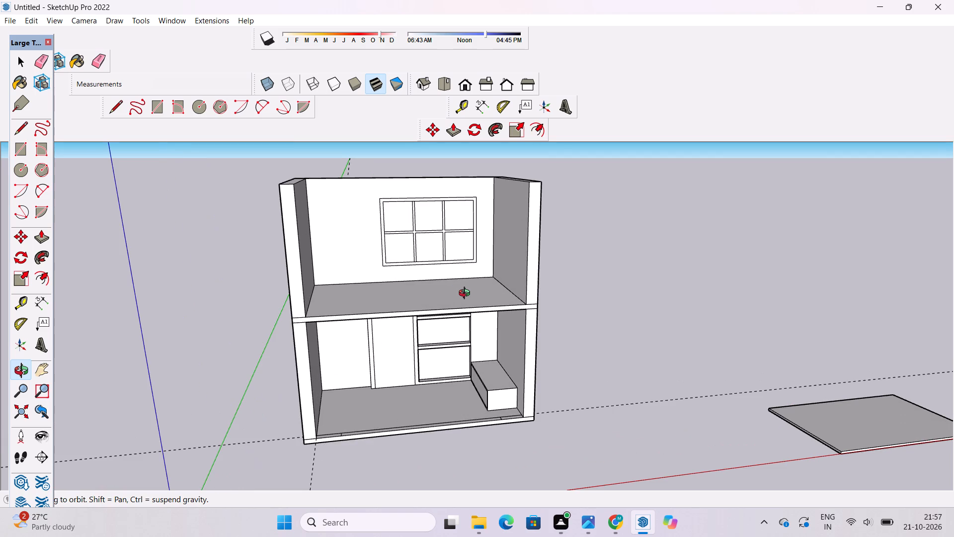
shift+drag(467, 294, 459, 296)
scroll(460, 291, down, 3)
drag(461, 290, 466, 311)
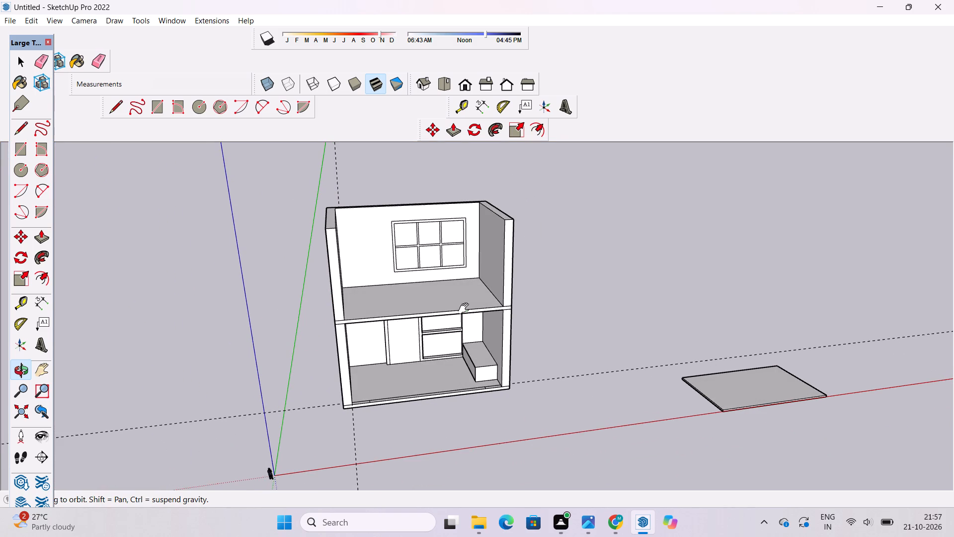
shift+drag(463, 308, 448, 314)
shift+drag(454, 276, 433, 279)
shift+click(433, 279)
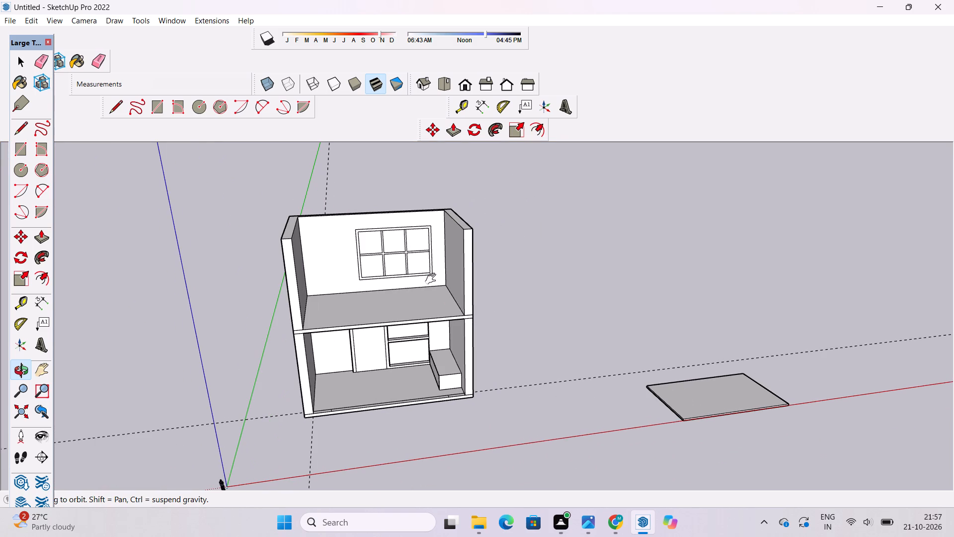
drag(437, 280, 463, 280)
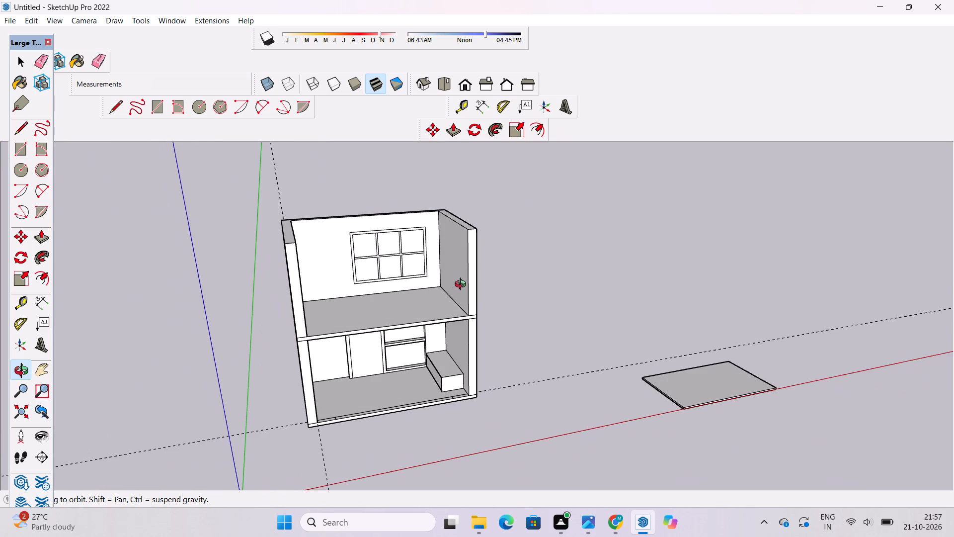
shift+drag(461, 285, 455, 268)
drag(455, 268, 495, 273)
click(500, 275)
Copy the loose slab beside the building onto the upper storey's walls, aligning its bottom corner with the outer back-left wall corner.
key(space)
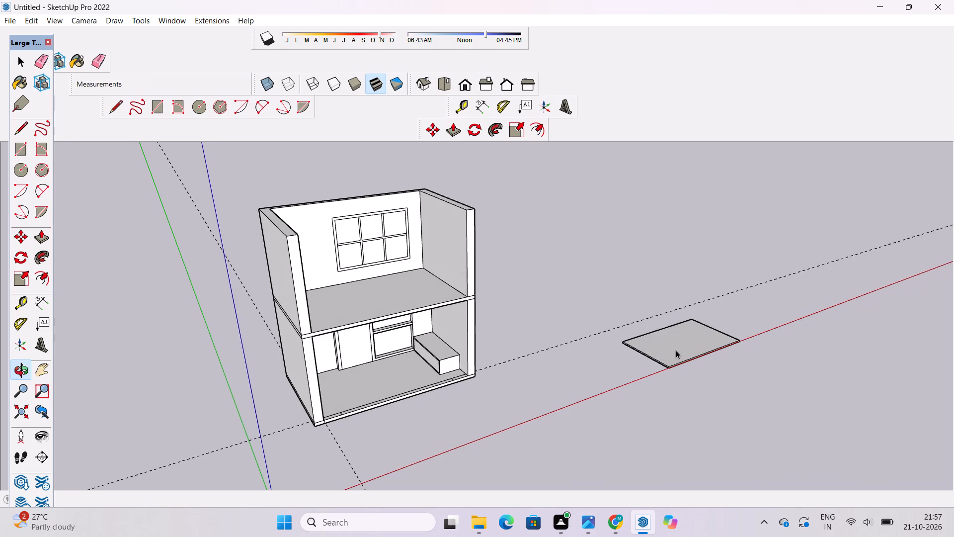
click(676, 350)
key(m)
scroll(629, 376, up, 5)
scroll(624, 333, up, 10)
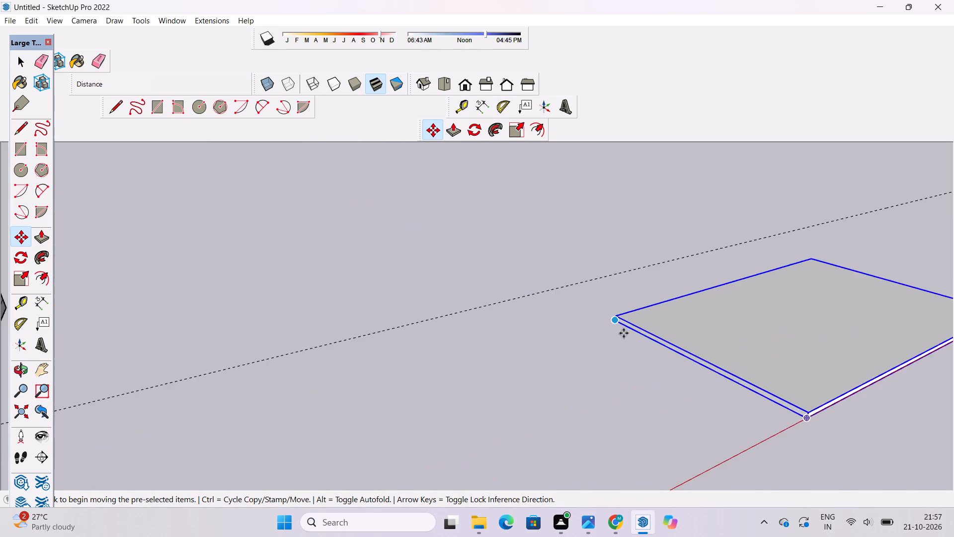
scroll(624, 333, up, 10)
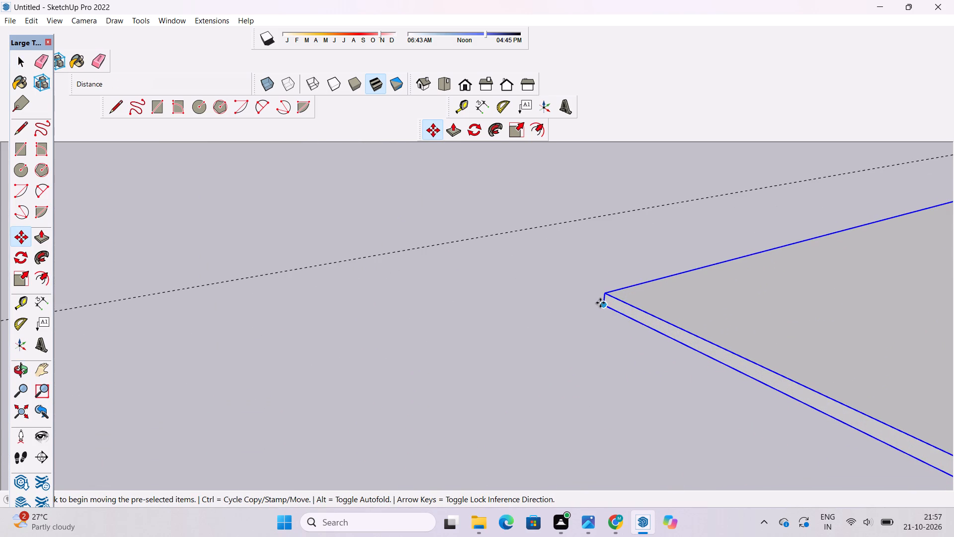
click(601, 304)
scroll(665, 328, down, 6)
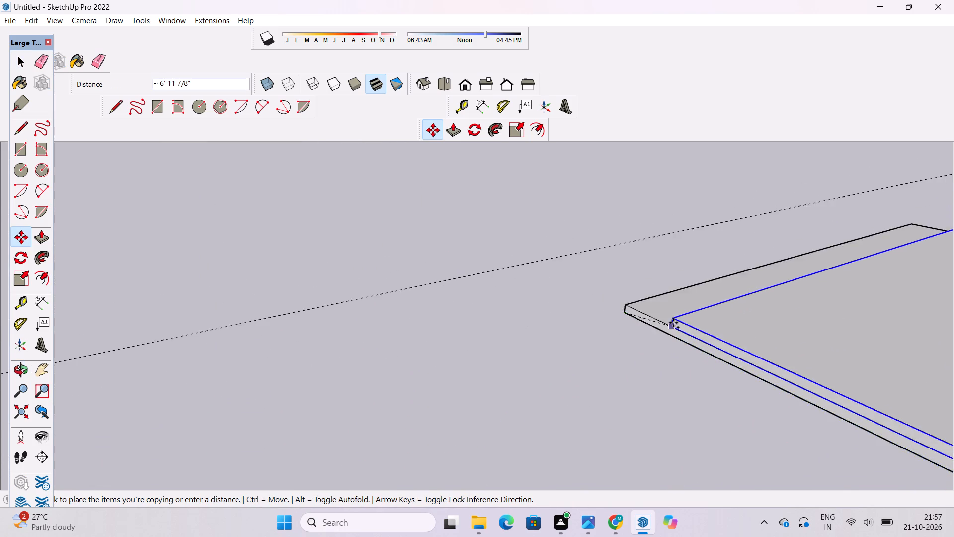
scroll(673, 323, down, 20)
scroll(673, 323, down, 5)
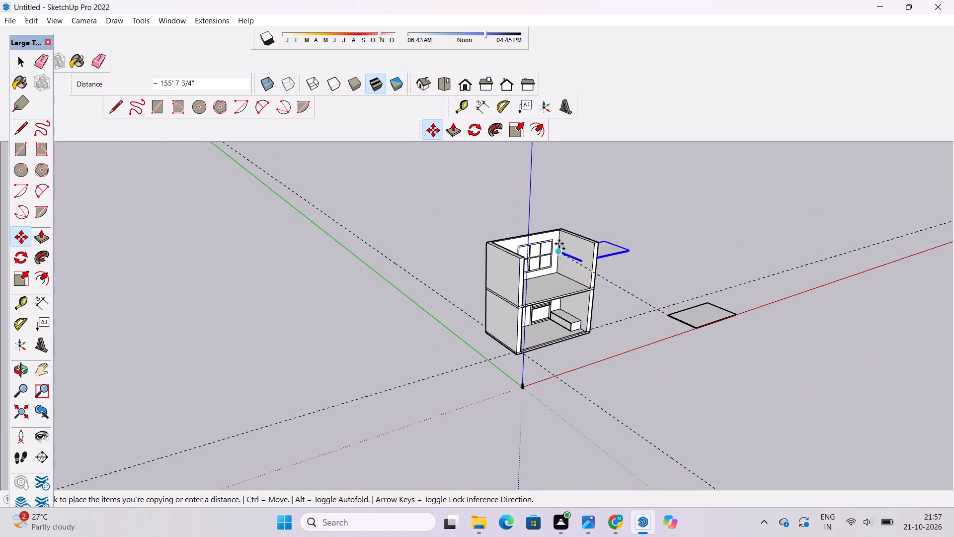
scroll(561, 230, up, 4)
scroll(487, 247, up, 16)
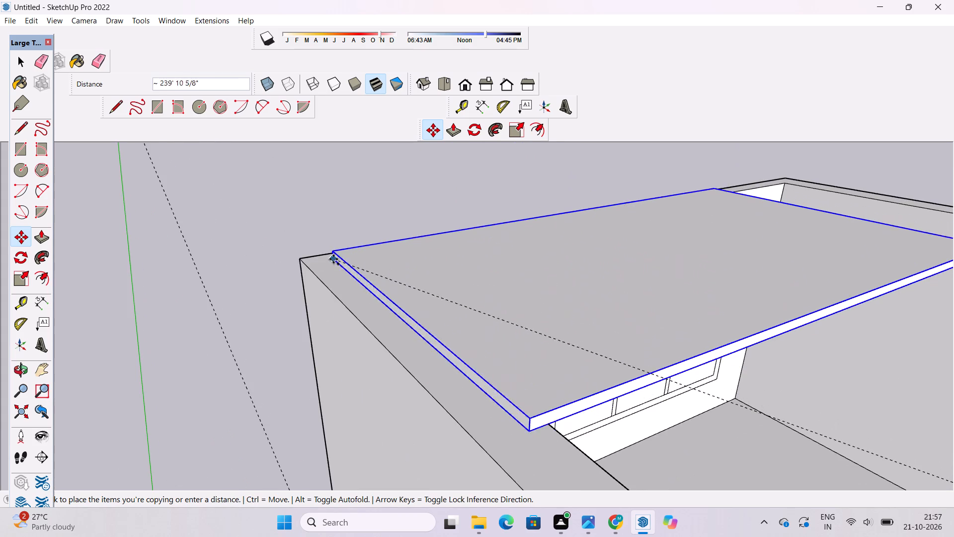
click(298, 265)
Explode the copied roof slab into editable geometry.
key(o)
scroll(345, 245, down, 6)
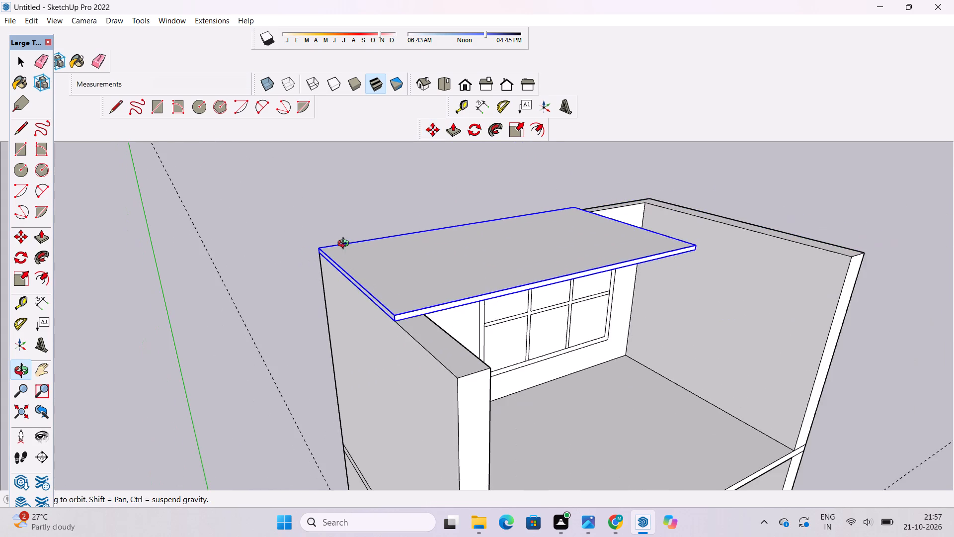
drag(582, 332, 431, 363)
shift+drag(513, 336, 508, 347)
drag(591, 338, 460, 356)
shift+drag(466, 355, 475, 326)
click(475, 326)
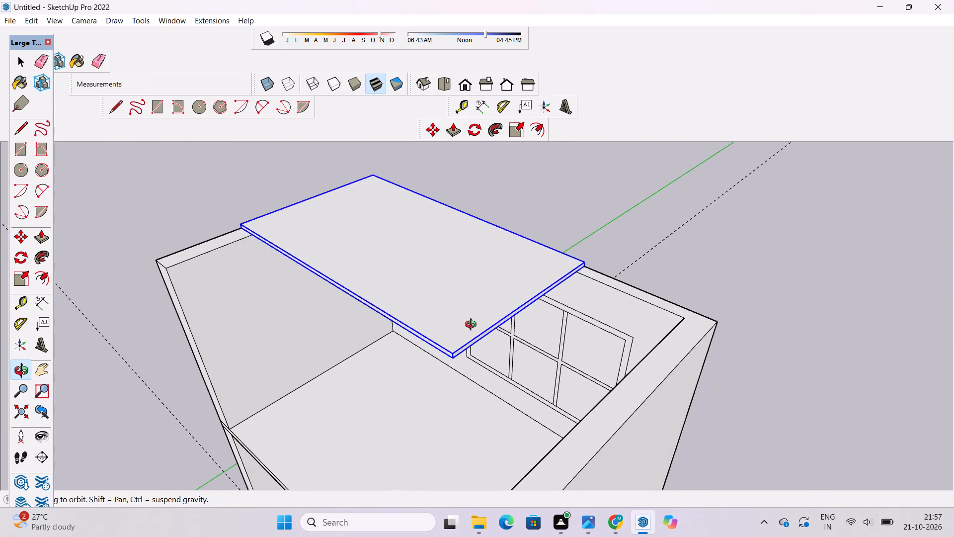
key(space)
right_click(481, 310)
click(551, 178)
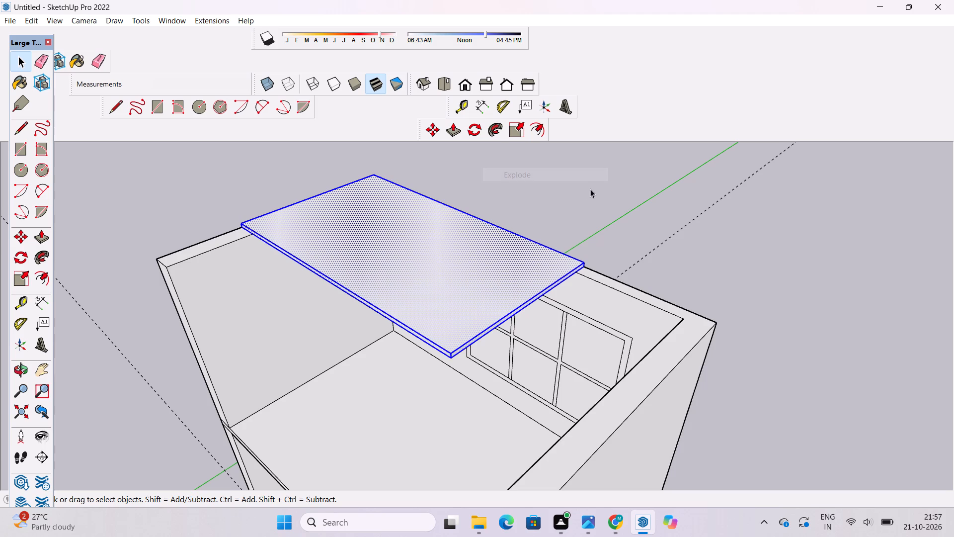
click(592, 190)
Push/Pull the roof slab's side face 29' so it reaches the outer face of the right-hand side wall.
key(o)
drag(552, 363, 538, 318)
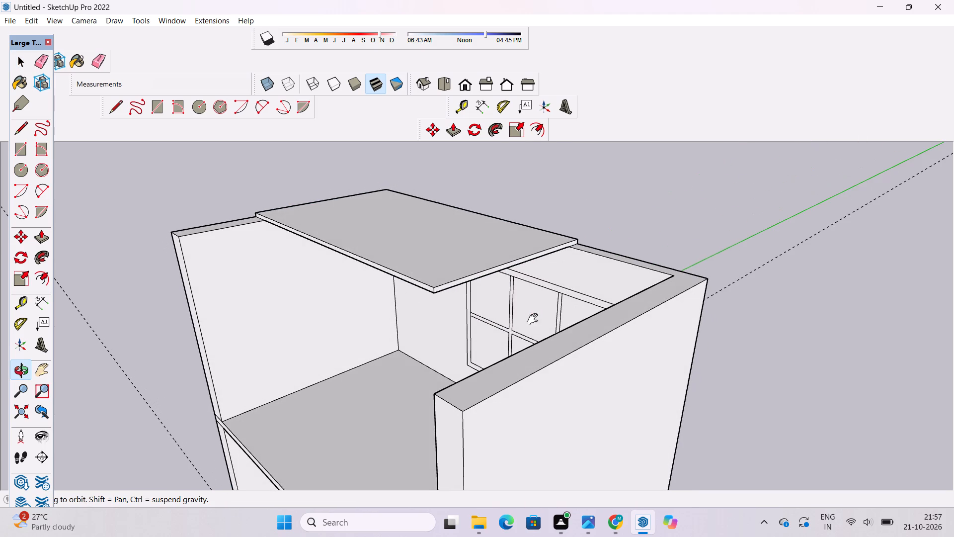
shift+drag(531, 304, 525, 288)
scroll(528, 298, down, 2)
shift+drag(529, 306, 489, 317)
scroll(510, 267, up, 3)
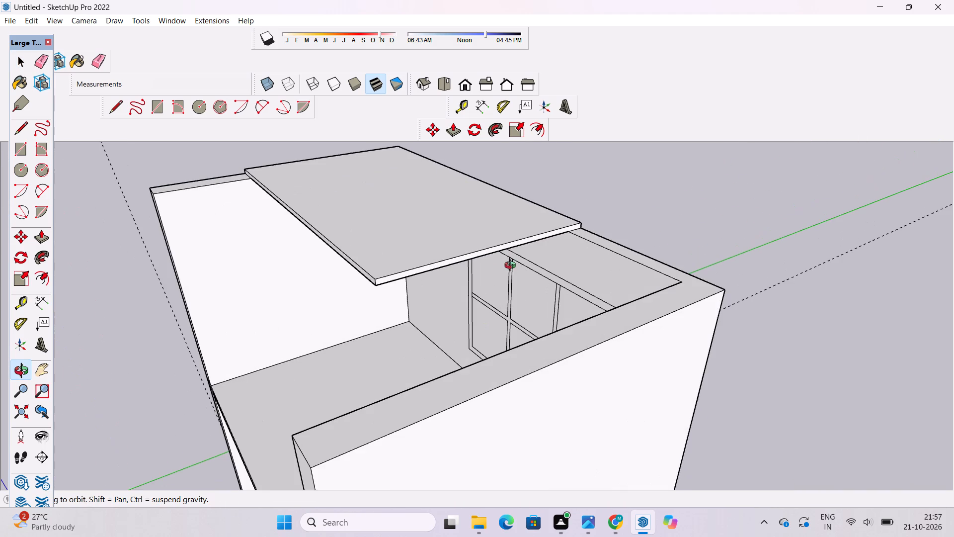
shift+drag(511, 258, 495, 251)
drag(495, 249, 498, 256)
scroll(500, 256, down, 4)
shift+drag(507, 265, 492, 243)
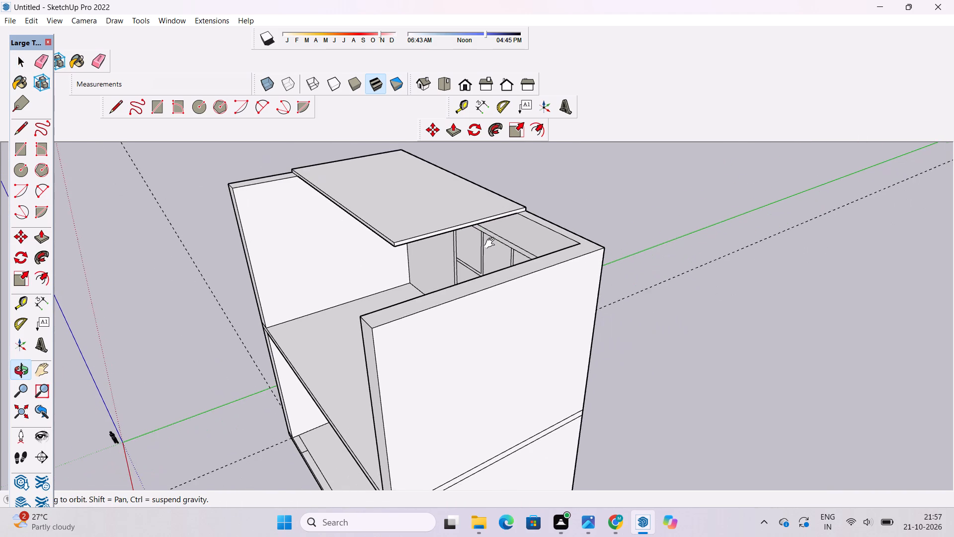
click(492, 243)
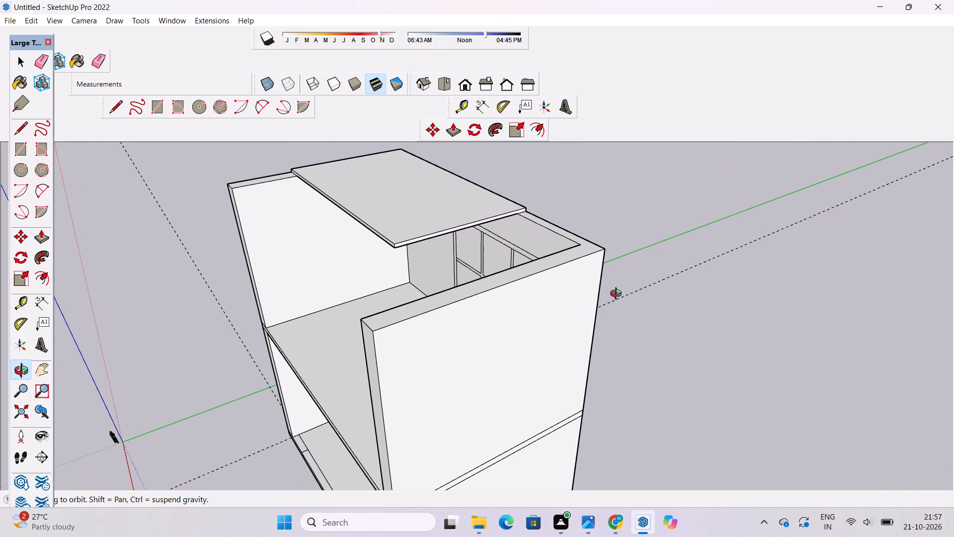
shift+drag(515, 347, 523, 371)
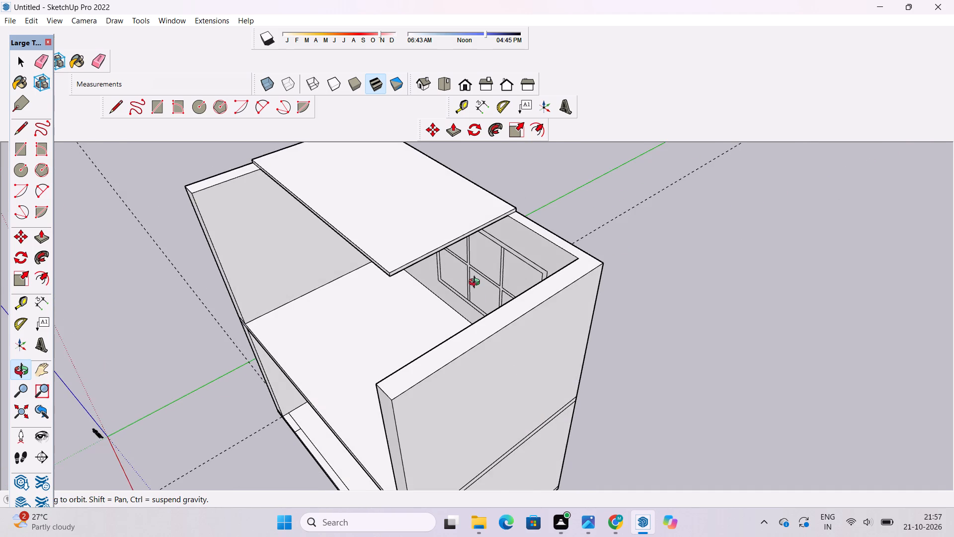
scroll(477, 280, up, 2)
shift+drag(477, 279, 467, 327)
drag(467, 328, 466, 283)
shift+drag(466, 283, 452, 291)
key(p)
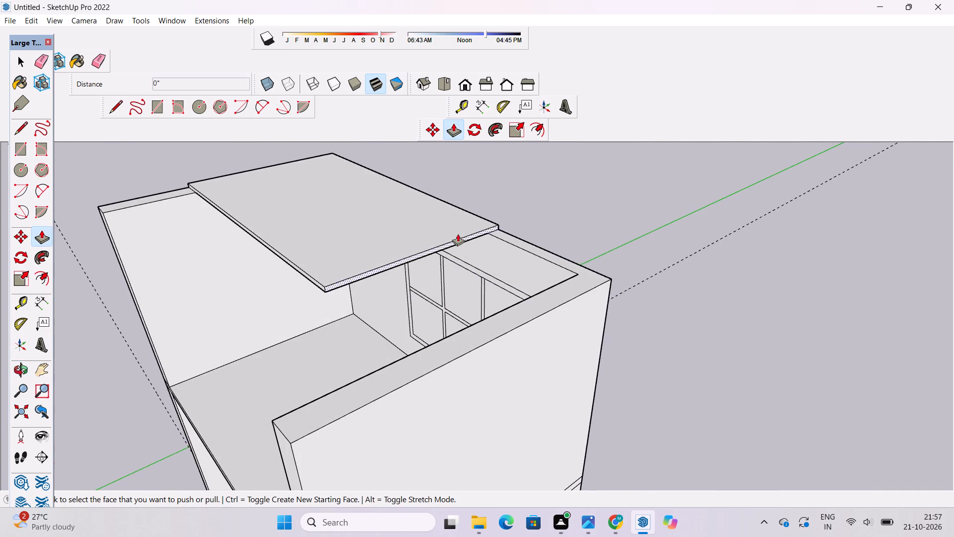
scroll(458, 233, up, 3)
click(457, 243)
scroll(457, 243, down, 9)
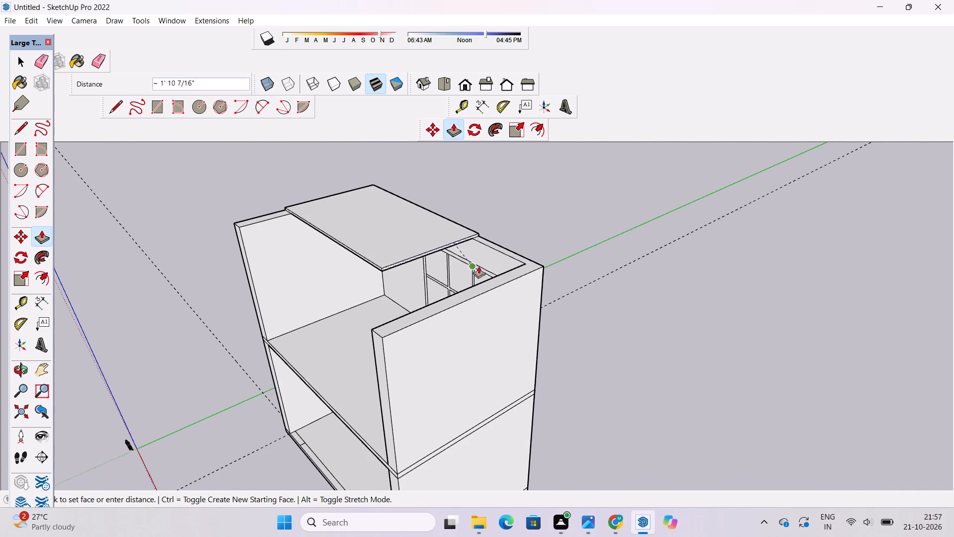
click(497, 299)
Push/Pull the roof slab's front face out to the front ends of the upper storey's side walls.
scroll(396, 310, up, 4)
scroll(459, 293, up, 3)
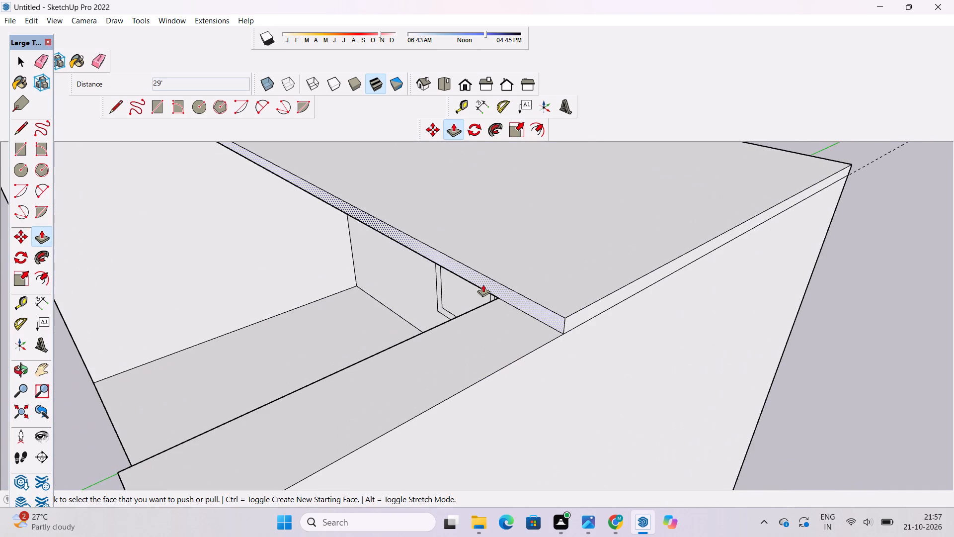
click(487, 282)
scroll(487, 278, down, 12)
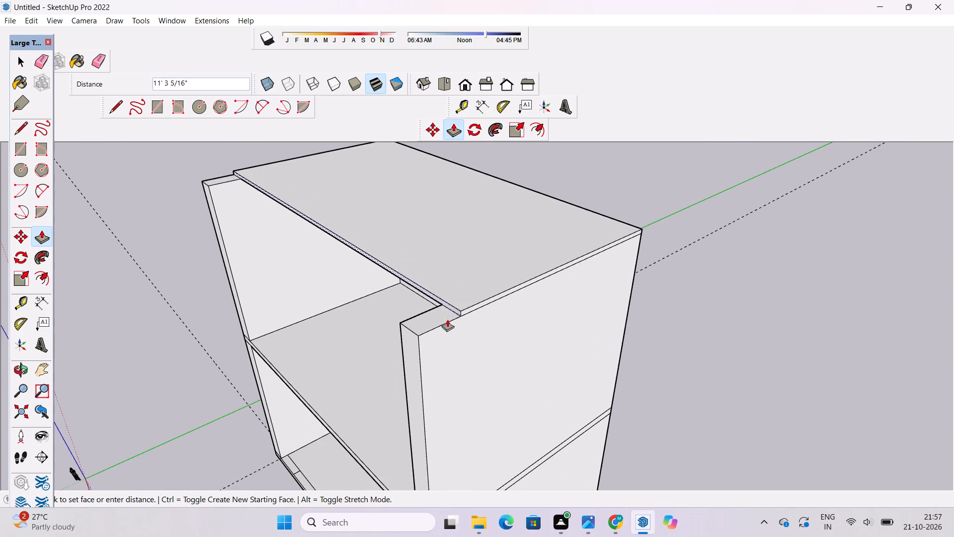
click(417, 339)
Deselect the side wall face and examine the roofed two-storey model from above, the side and the front.
key(o)
scroll(479, 312, down, 4)
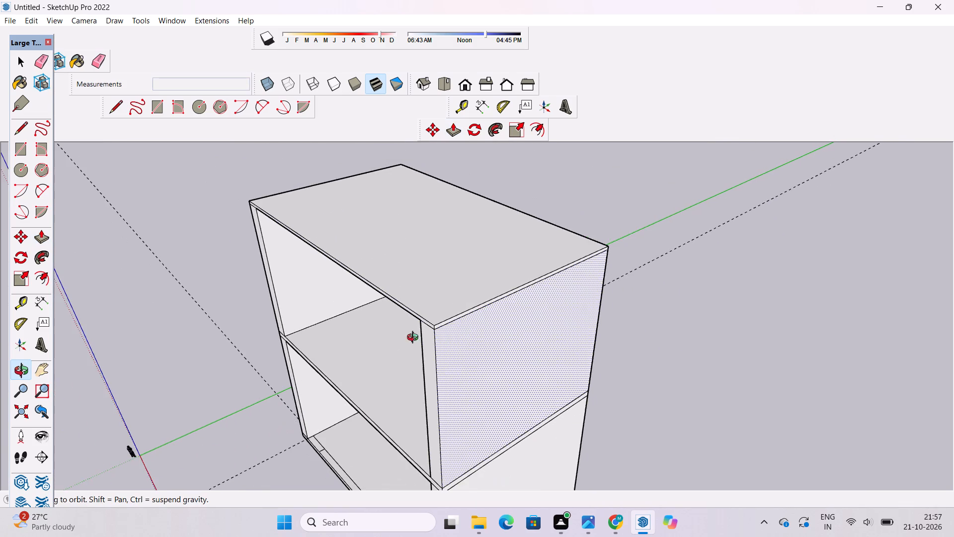
drag(407, 342, 453, 330)
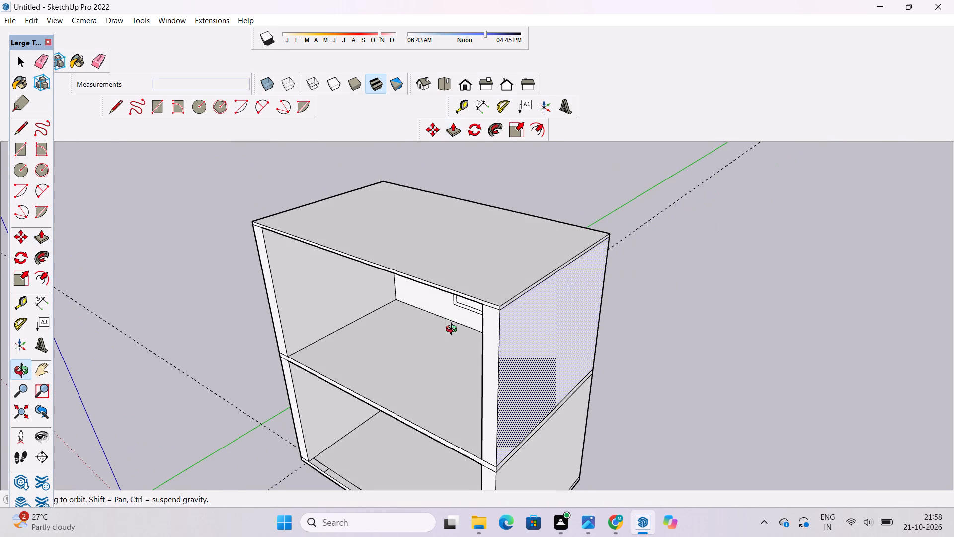
drag(444, 328, 450, 330)
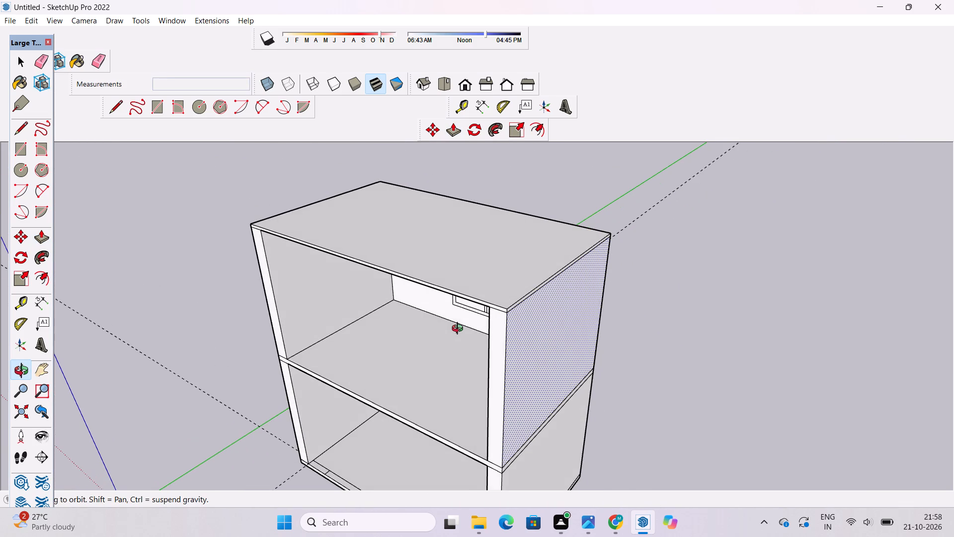
scroll(433, 335, up, 3)
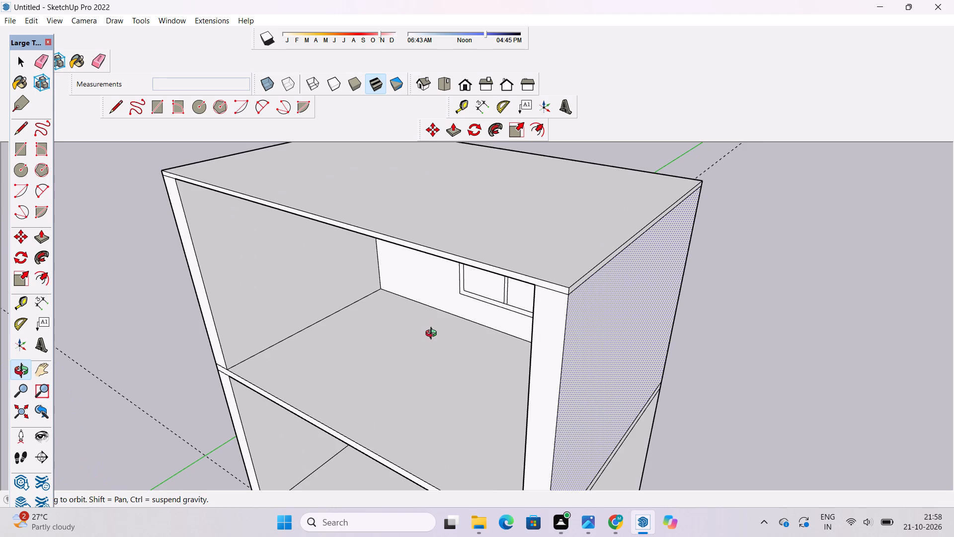
shift+drag(428, 345, 443, 306)
scroll(440, 301, down, 3)
shift+drag(439, 303, 423, 312)
drag(423, 312, 435, 316)
key(space)
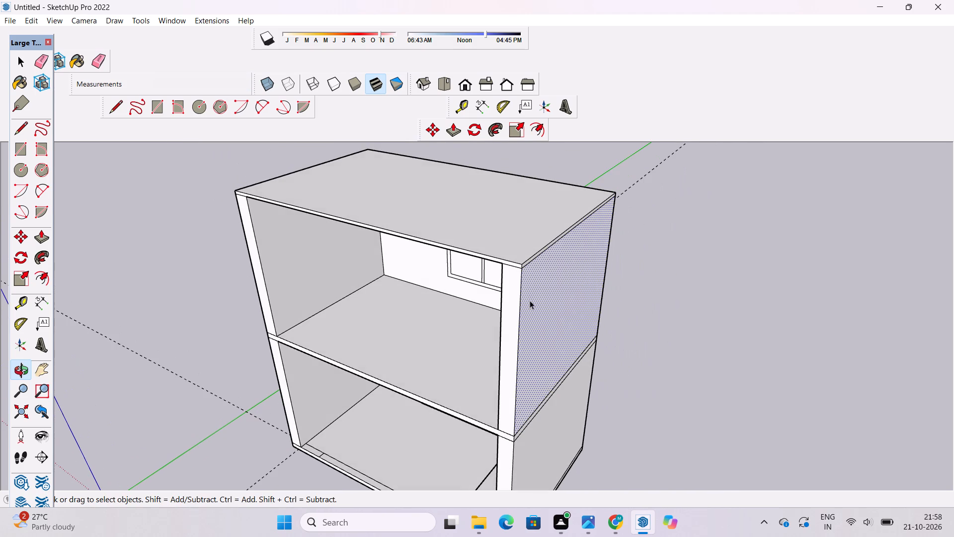
click(675, 294)
key(o)
scroll(665, 296, up, 1)
scroll(663, 294, down, 3)
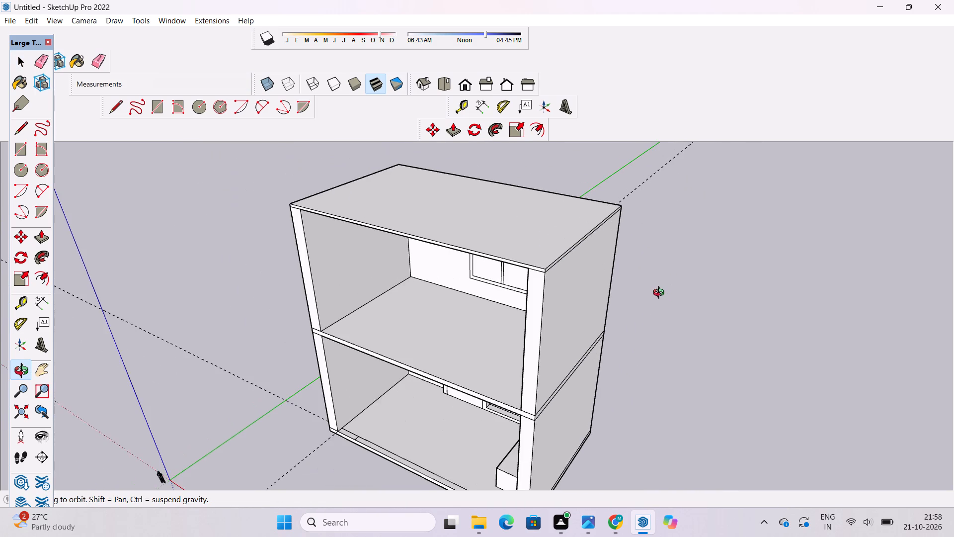
scroll(661, 294, up, 2)
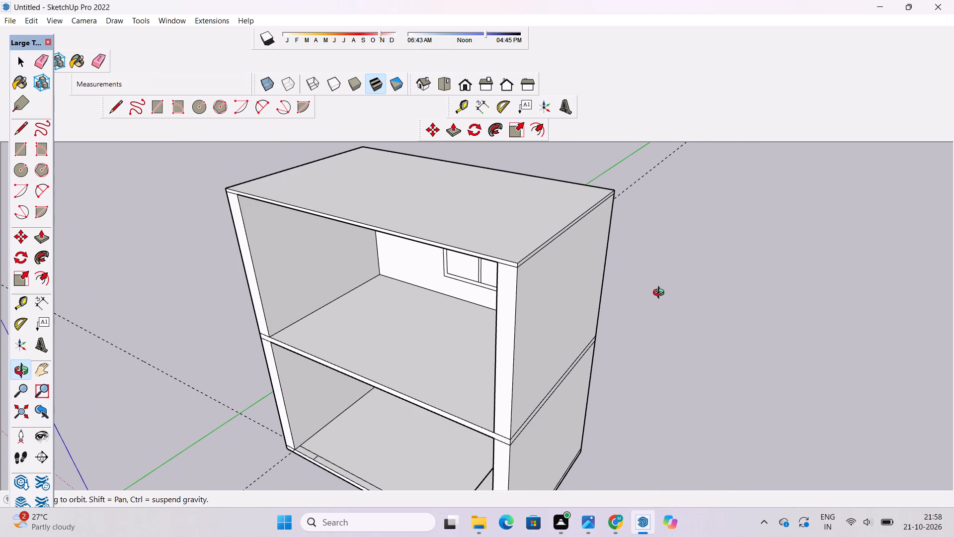
key(o)
scroll(540, 297, down, 1)
shift+drag(496, 310, 481, 236)
drag(472, 237, 539, 227)
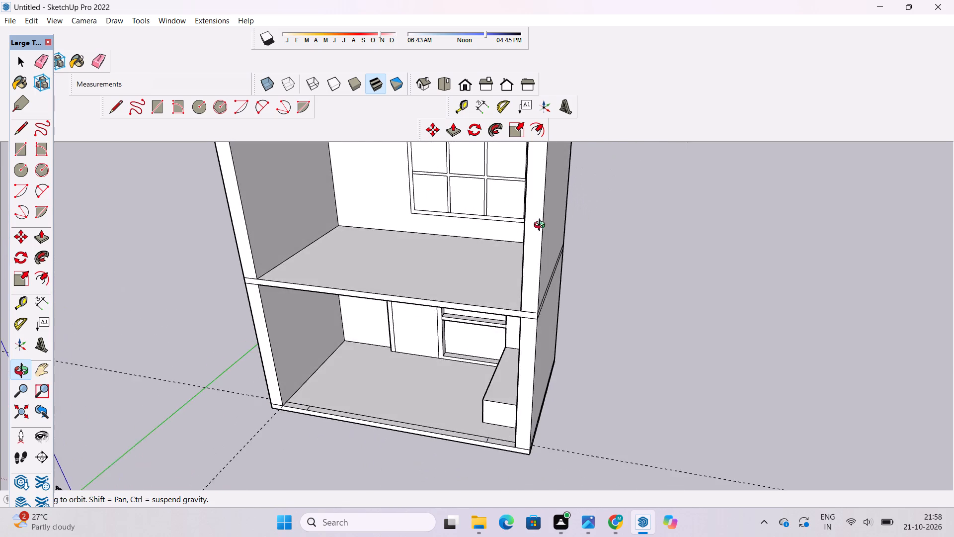
scroll(542, 226, down, 3)
drag(453, 251, 563, 243)
shift+drag(500, 258, 513, 301)
drag(501, 312, 468, 223)
shift+scroll(467, 205, up, 2)
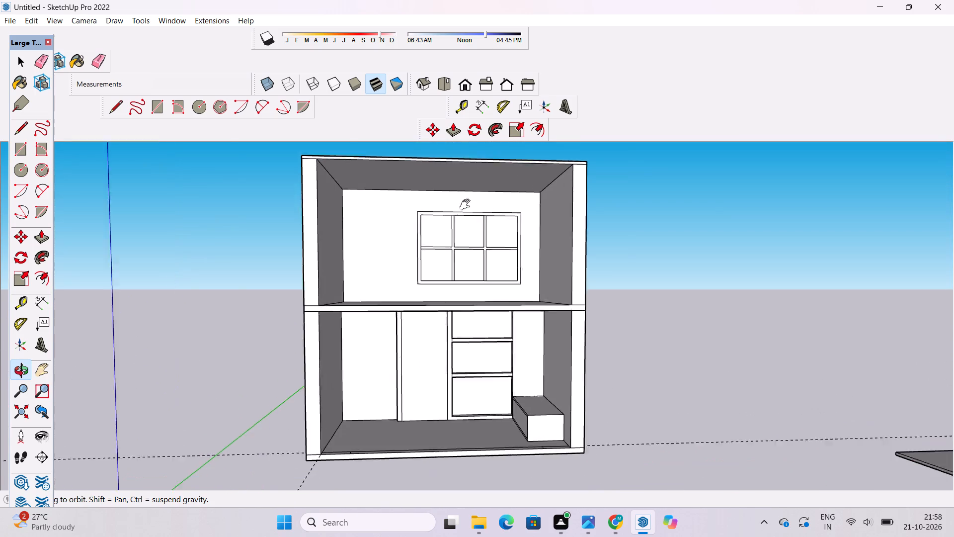
Draw a circle with a 2' radius on the upper room's ceiling, toward its left-hand side wall.
shift+scroll(467, 205, up, 1)
shift+drag(467, 205, 473, 234)
drag(473, 234, 462, 214)
shift+drag(462, 214, 490, 217)
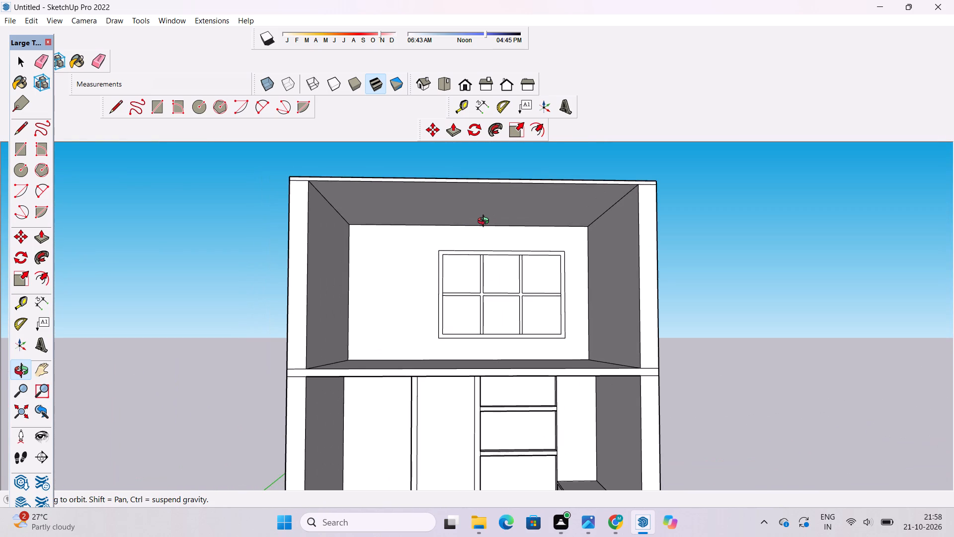
shift+drag(484, 223, 483, 236)
shift+drag(478, 232, 487, 264)
drag(487, 264, 489, 236)
key(c)
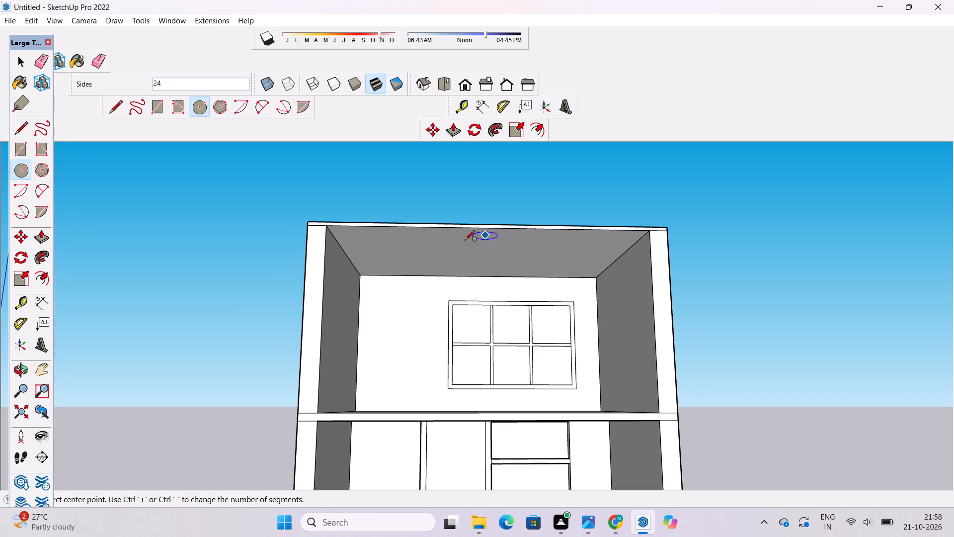
scroll(419, 259, up, 3)
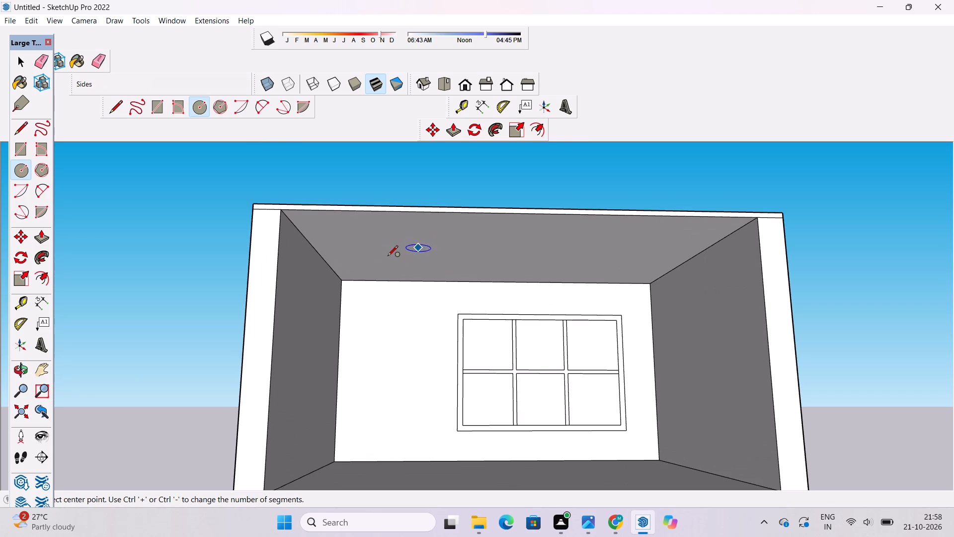
click(422, 241)
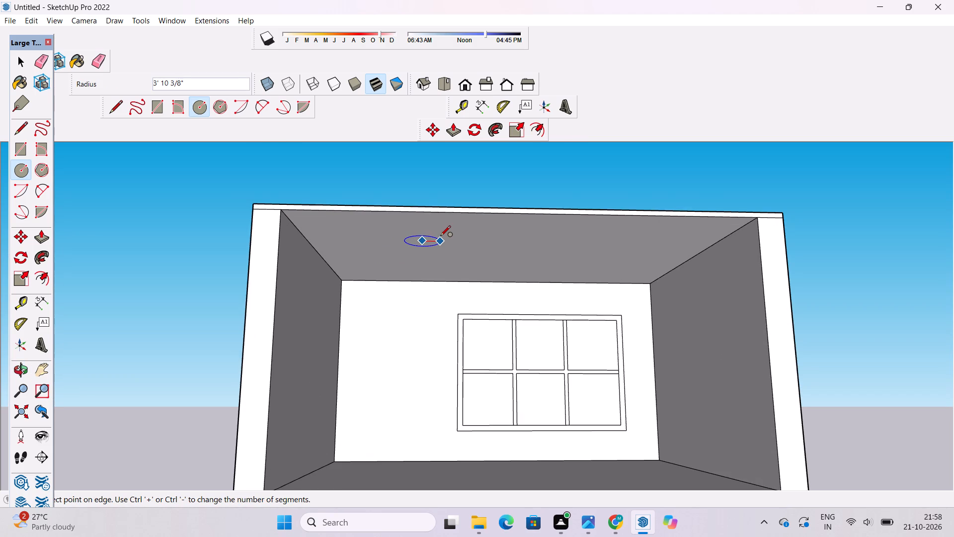
text(2')
key(Return)
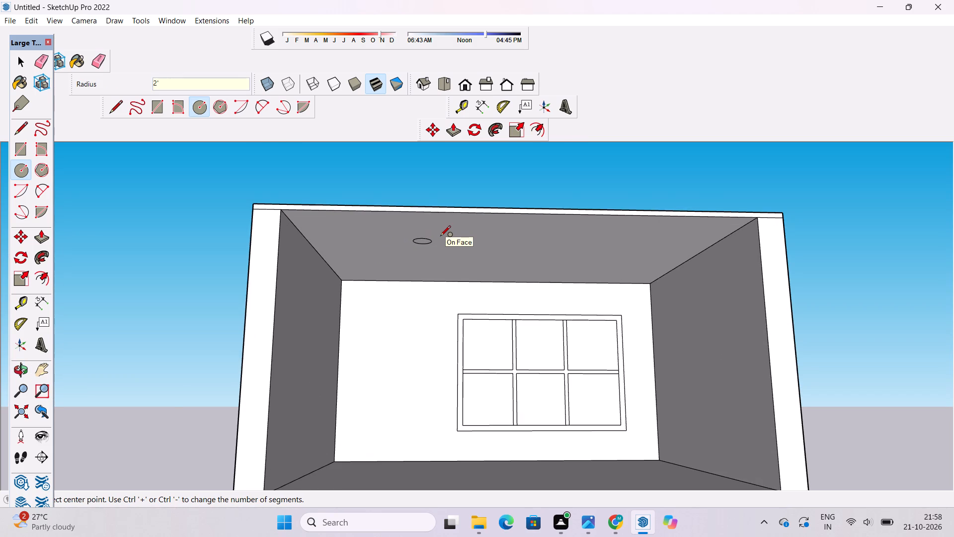
key(space)
Copy the ceiling circle and its face twice at 21' spacing toward the right-hand side wall, forming a row.
scroll(428, 252, up, 9)
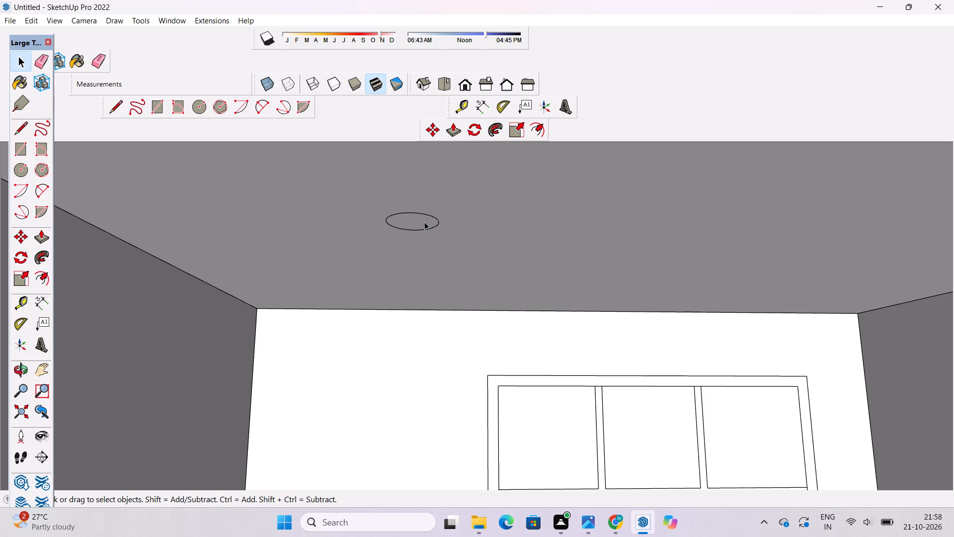
double_click(424, 222)
key(comma)
key(m)
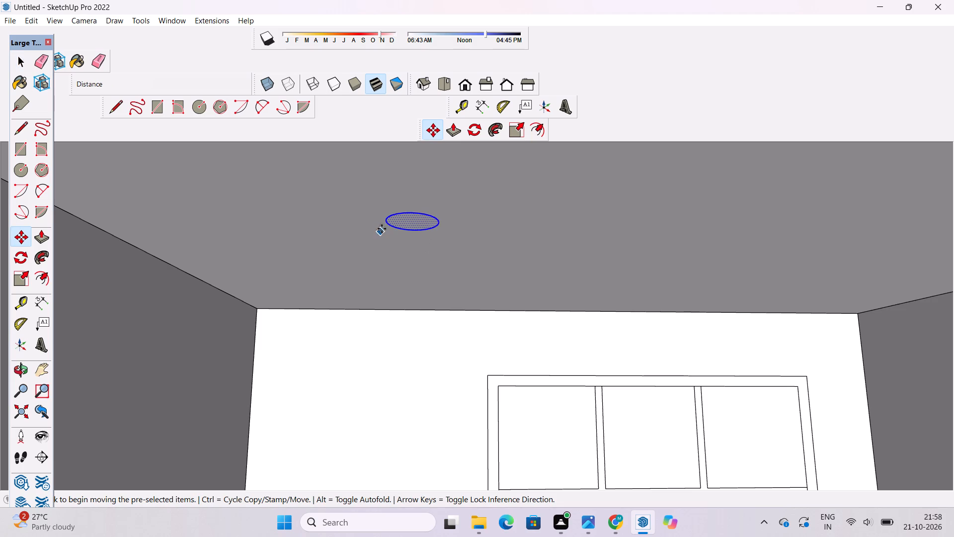
click(388, 221)
scroll(388, 221, down, 9)
scroll(446, 222, down, 3)
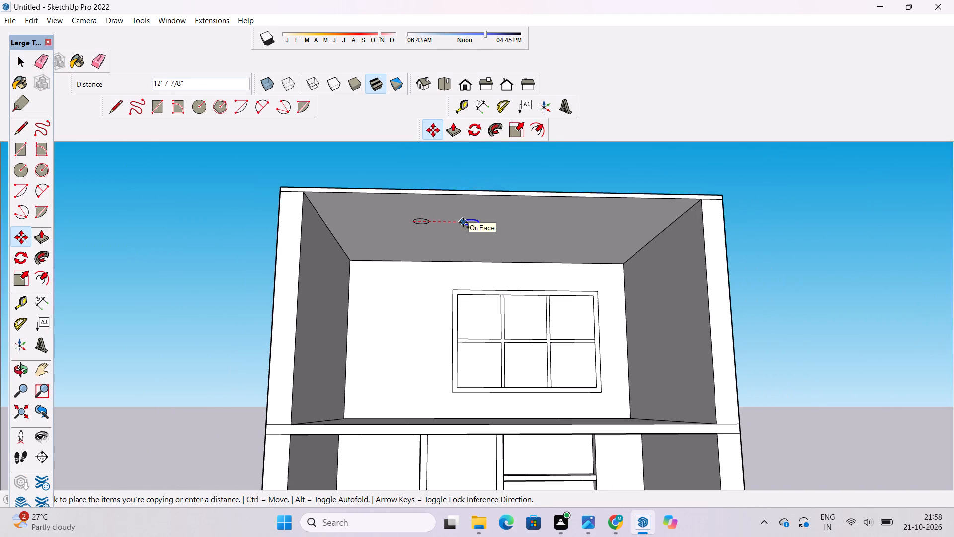
scroll(463, 222, down, 1)
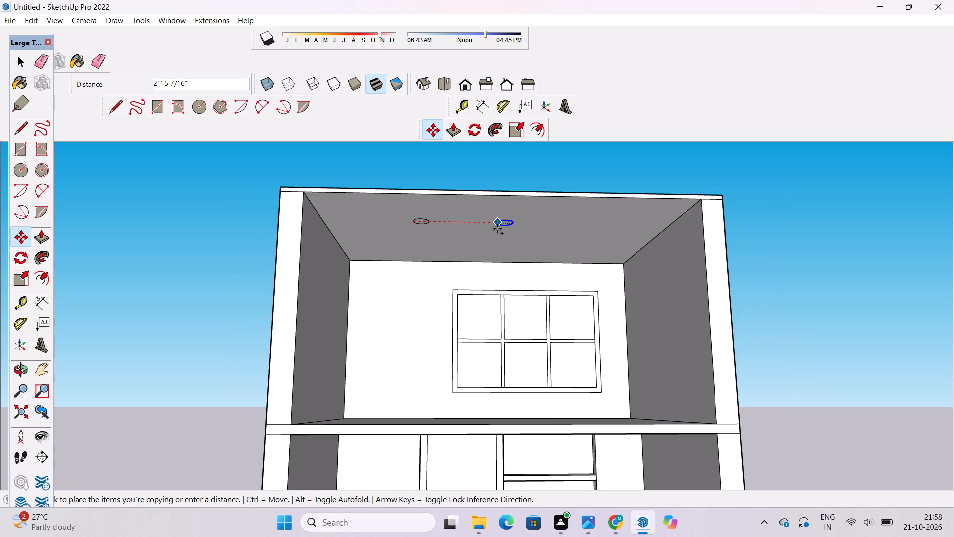
text(21')
key(Return)
text(*2)
key(Return)
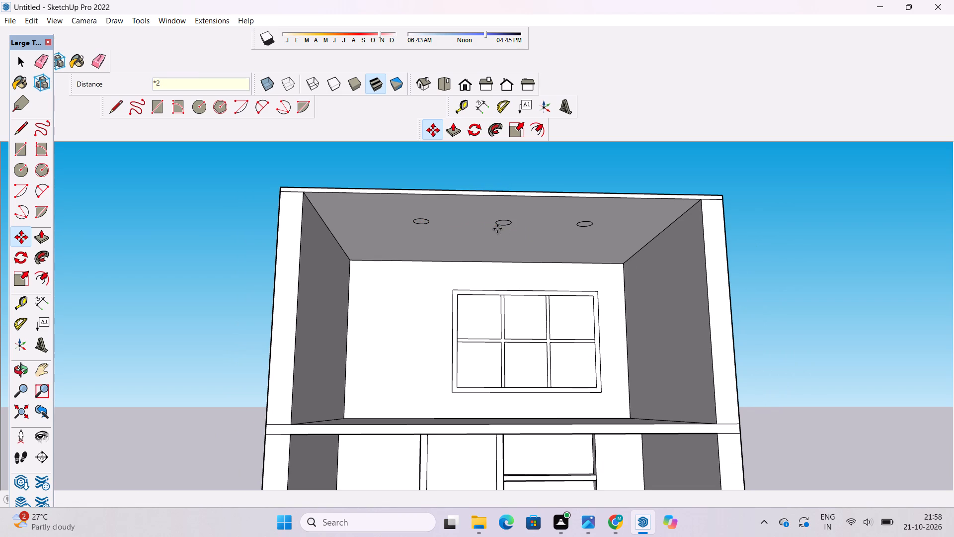
key(space)
Copy the row's left-hand ceiling circle and its face toward the back wall.
scroll(454, 227, up, 2)
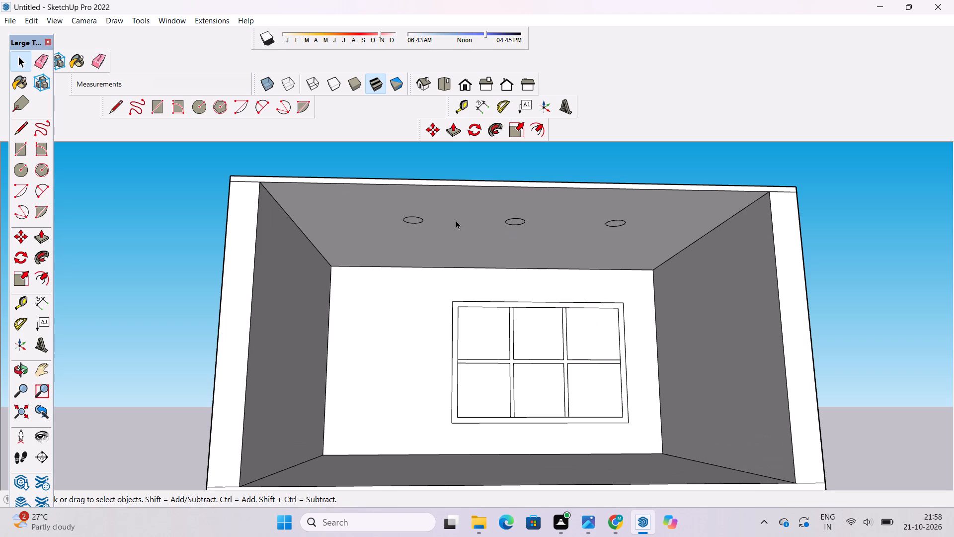
scroll(453, 220, up, 3)
double_click(400, 220)
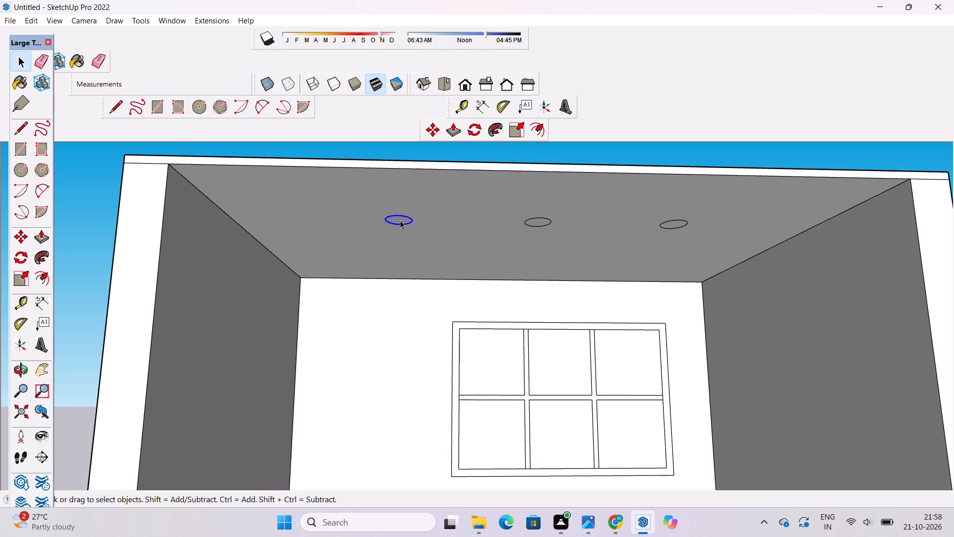
key(m)
scroll(400, 225, up, 4)
click(400, 226)
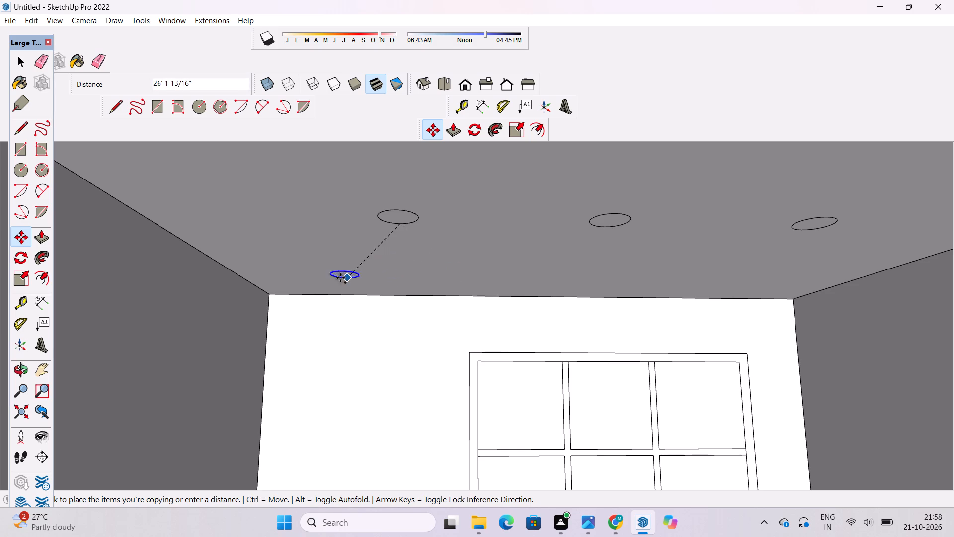
scroll(409, 282, up, 4)
scroll(409, 282, down, 6)
key(o)
scroll(409, 282, down, 7)
drag(354, 263, 435, 278)
scroll(422, 278, up, 4)
scroll(390, 239, up, 5)
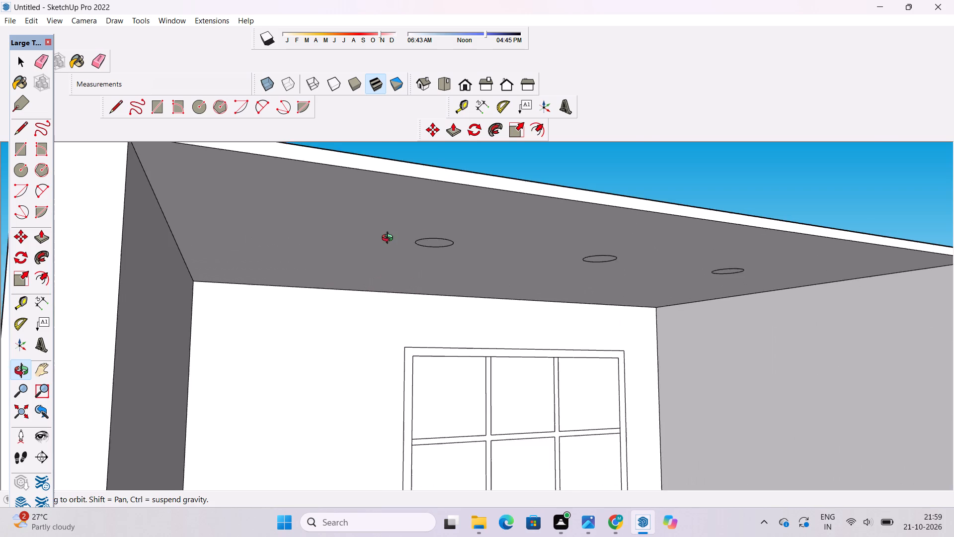
shift+drag(390, 239, 397, 237)
drag(399, 237, 432, 237)
shift+drag(437, 246, 428, 237)
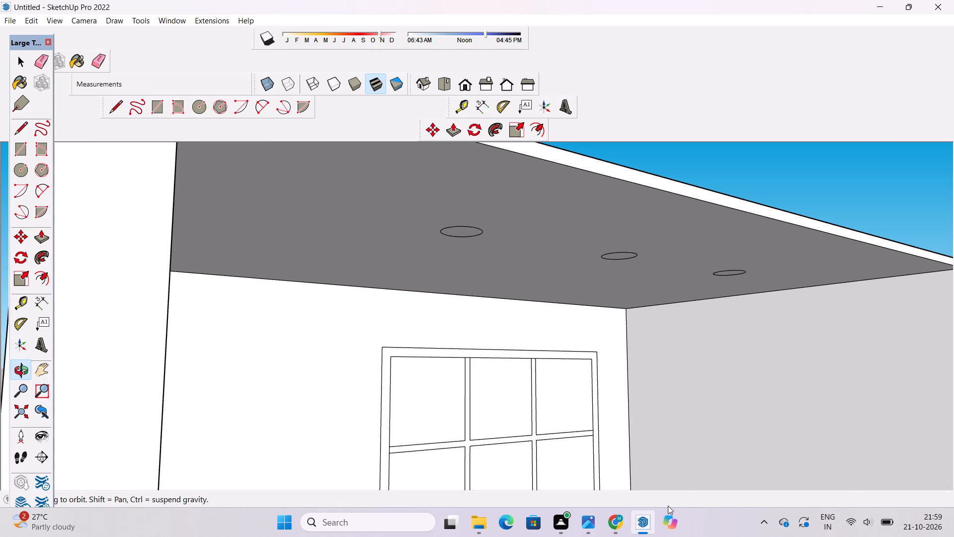
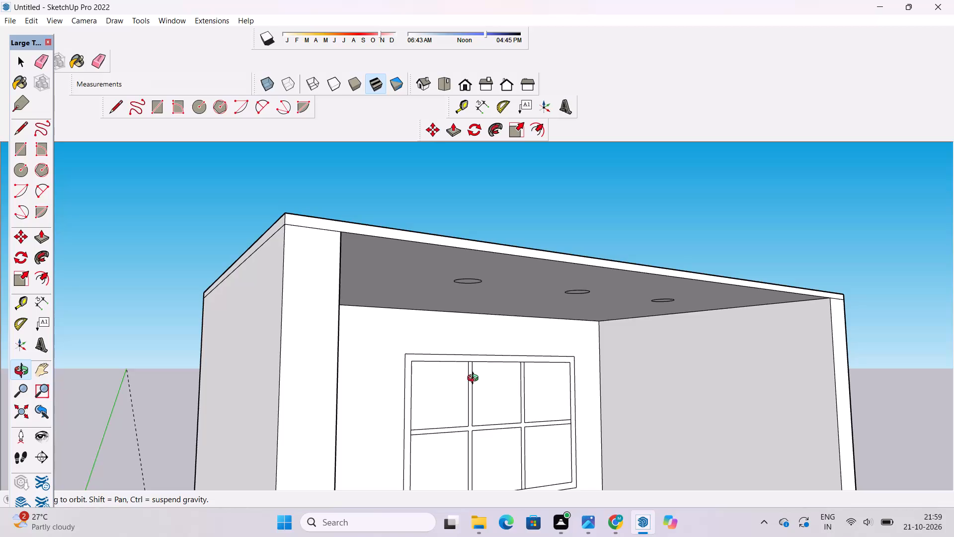
Examine the two-storey model and the circles on the upper ceiling from the front, above and below.
shift+drag(474, 380, 478, 374)
scroll(486, 359, down, 5)
drag(508, 347, 501, 365)
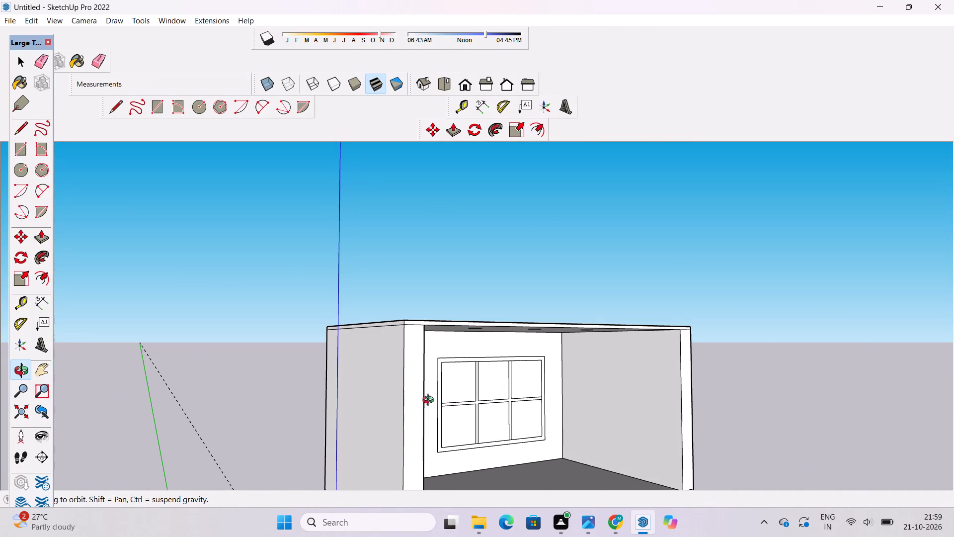
scroll(437, 370, down, 5)
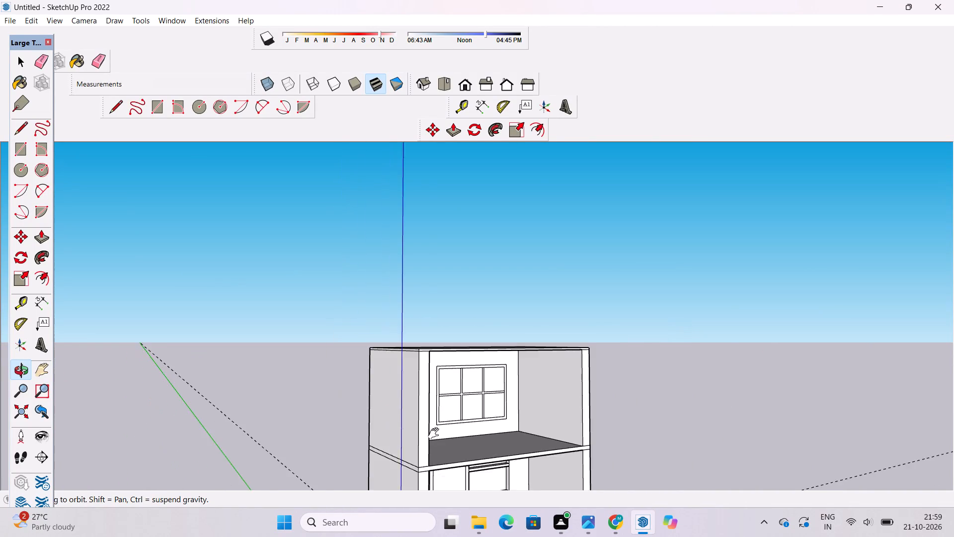
shift+drag(436, 434, 354, 455)
scroll(378, 444, up, 6)
shift+drag(388, 440, 424, 406)
drag(447, 390, 374, 385)
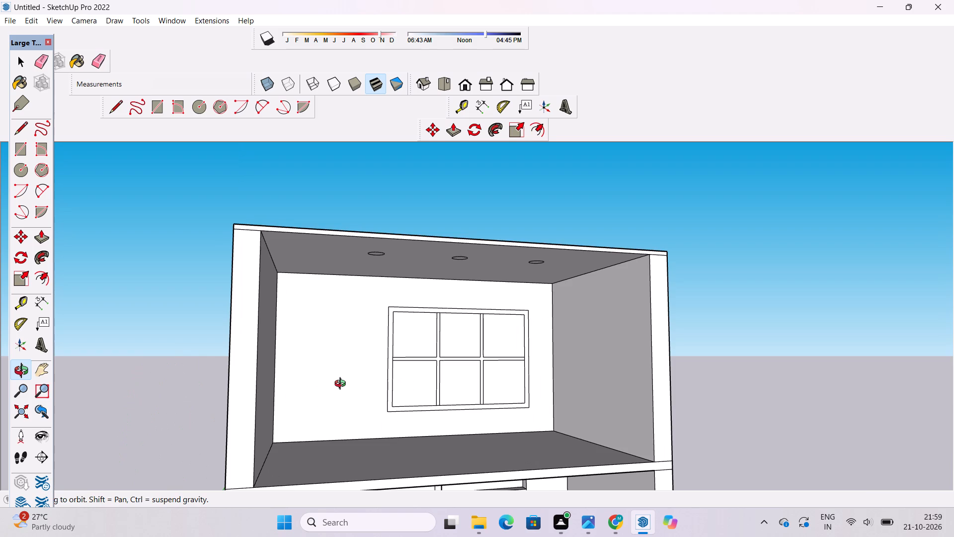
scroll(345, 377, down, 4)
drag(345, 377, 382, 423)
drag(382, 428, 385, 406)
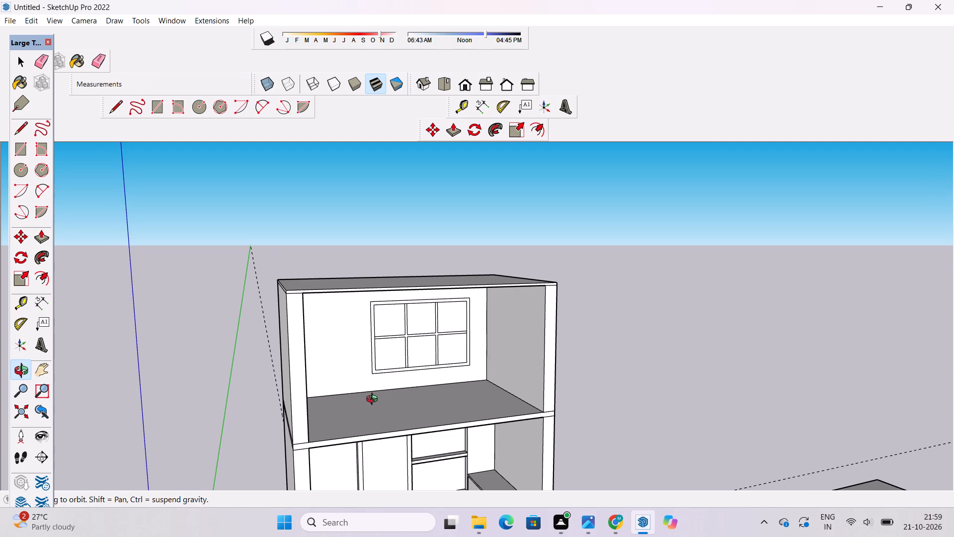
drag(334, 461, 327, 432)
scroll(365, 405, up, 4)
scroll(365, 405, down, 5)
shift+drag(385, 400, 319, 419)
shift+drag(339, 352, 351, 374)
drag(347, 373, 336, 281)
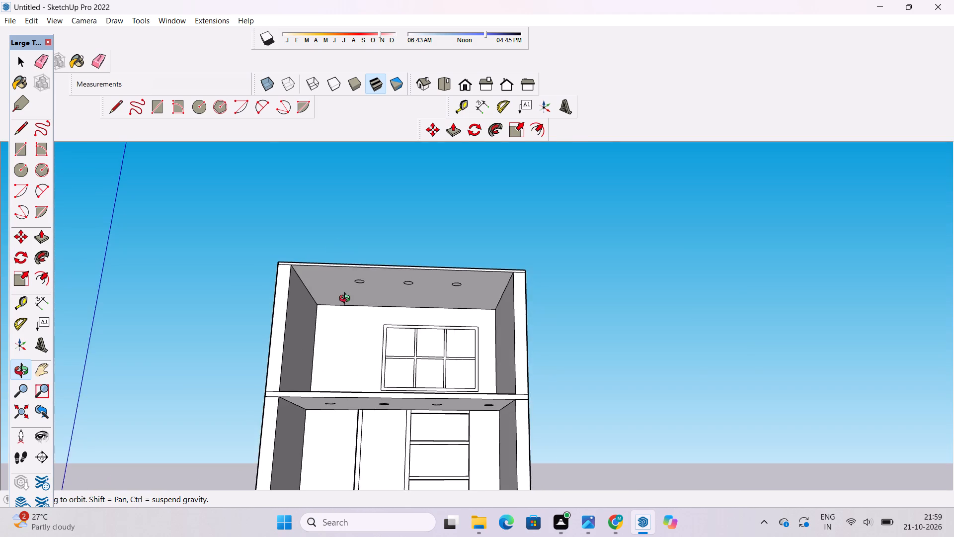
Copy the row's left-hand ceiling circle and its face 21' toward the back wall of the upper room.
scroll(347, 300, up, 6)
shift+drag(347, 300, 370, 326)
drag(370, 326, 364, 305)
shift+click(364, 305)
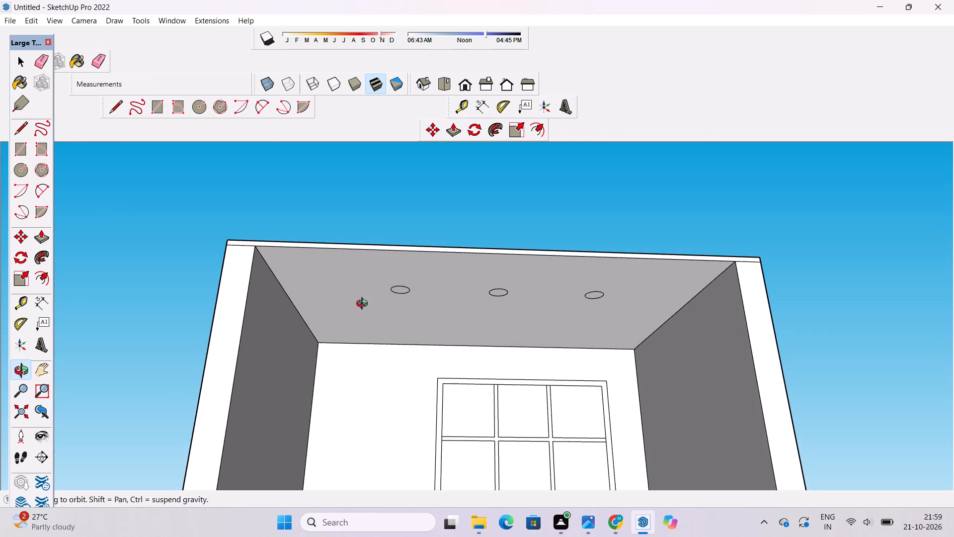
key(space)
scroll(379, 298, up, 4)
key(m)
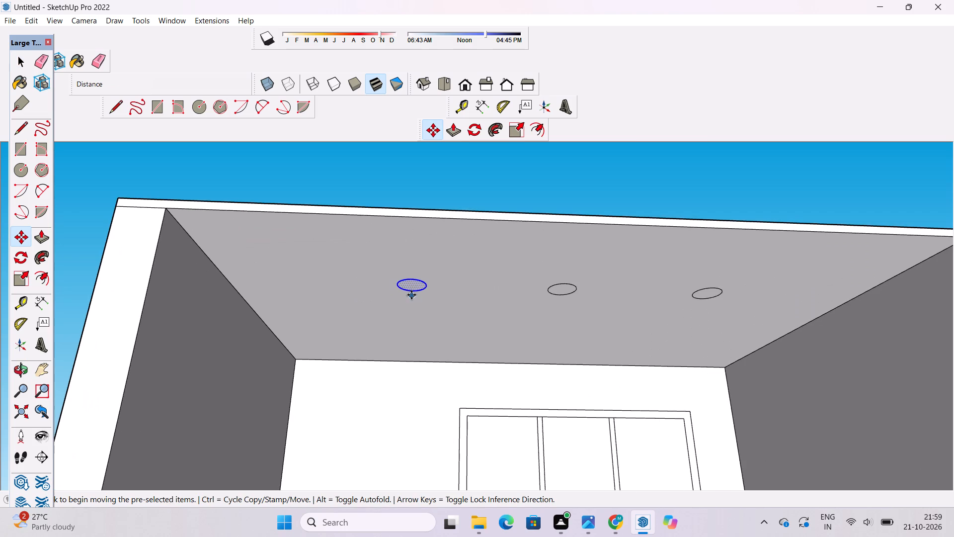
click(411, 294)
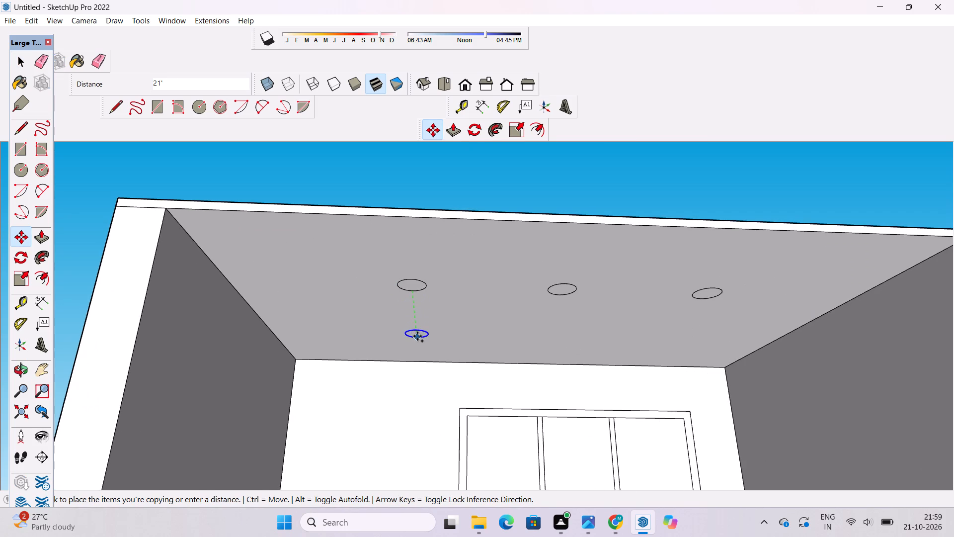
click(417, 337)
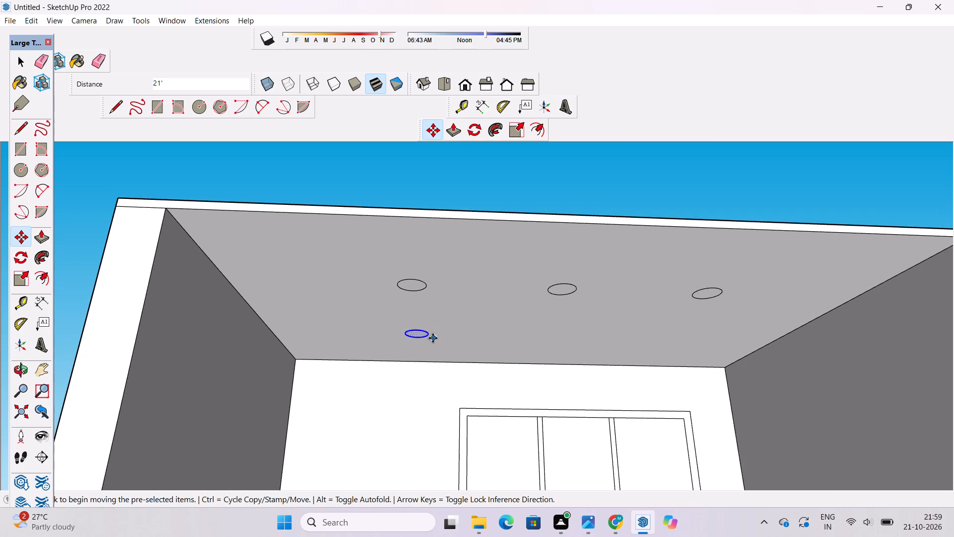
Copy the back circle and its face twice at 21' spacing toward the right-hand side wall, forming a second row.
click(428, 337)
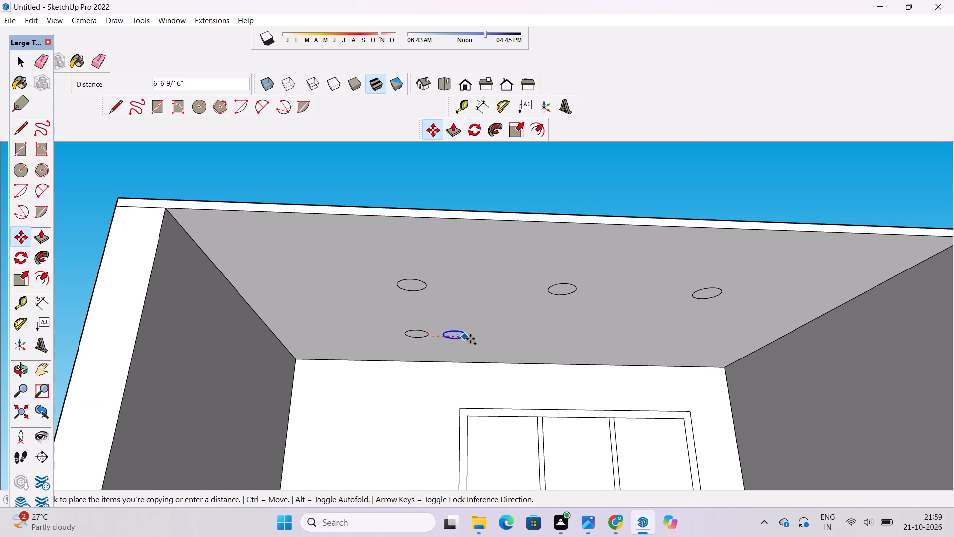
click(551, 340)
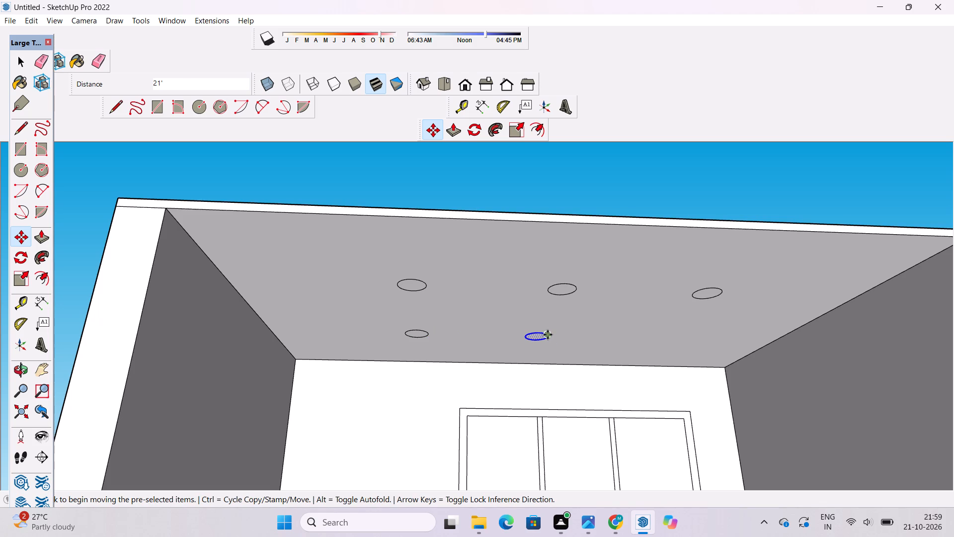
click(547, 337)
scroll(547, 337, down, 3)
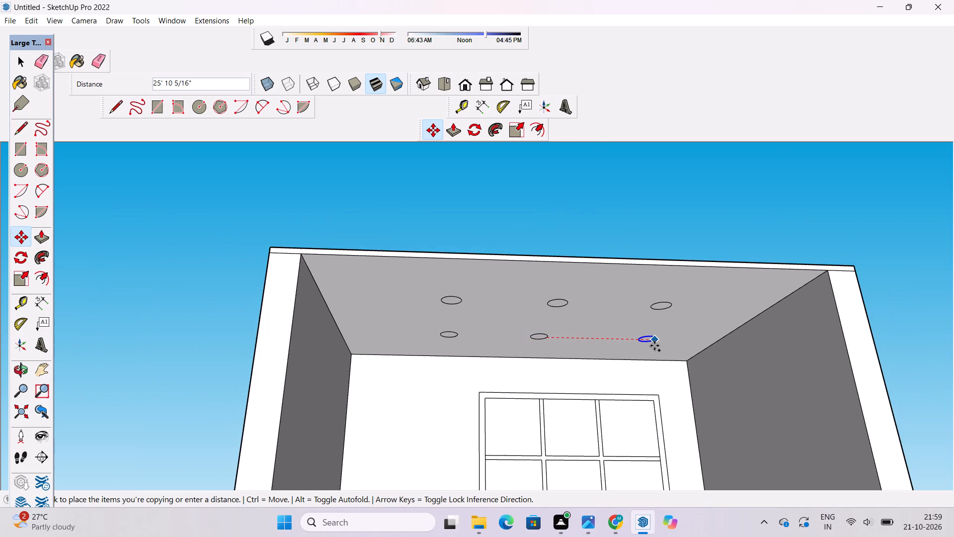
text(21')
key(Return)
Deselect the last ceiling circle and examine the two-storey model from below, the front and above.
key(o)
drag(741, 367, 661, 316)
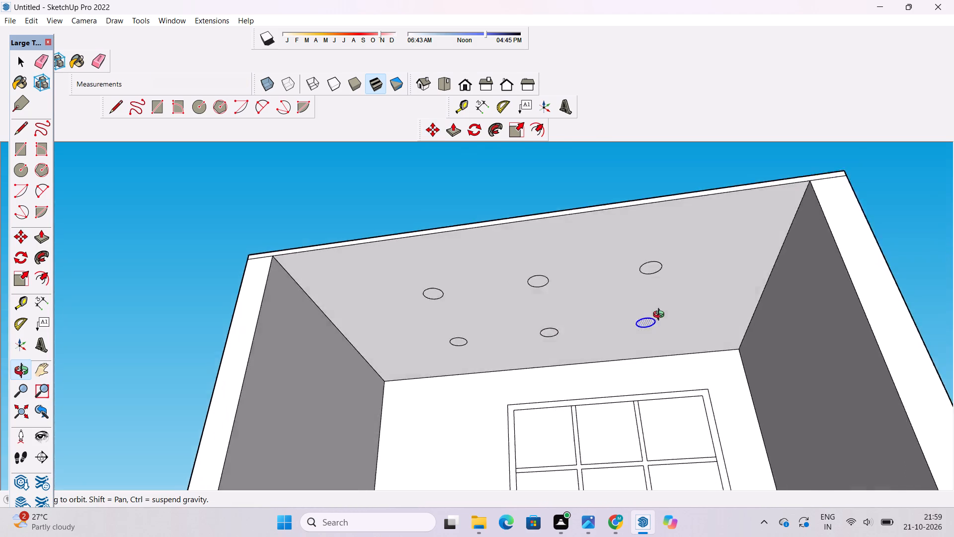
drag(661, 316, 641, 317)
scroll(697, 348, down, 5)
drag(661, 350, 605, 337)
drag(605, 337, 649, 363)
scroll(655, 363, down, 3)
shift+drag(618, 378, 617, 310)
drag(616, 314, 662, 432)
shift+drag(603, 384, 567, 406)
drag(566, 407, 554, 428)
shift+drag(554, 428, 532, 403)
key(space)
click(674, 357)
key(o)
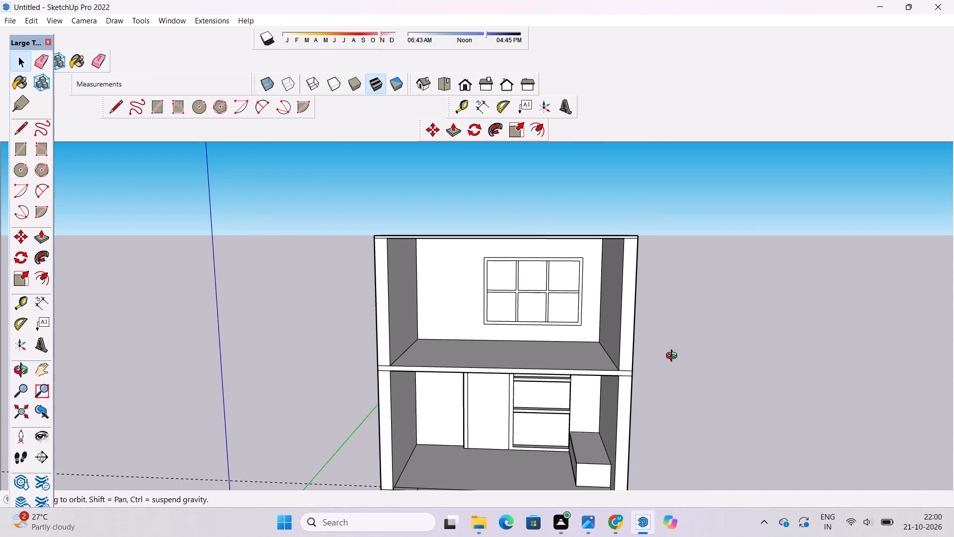
shift+drag(598, 363, 582, 363)
click(580, 364)
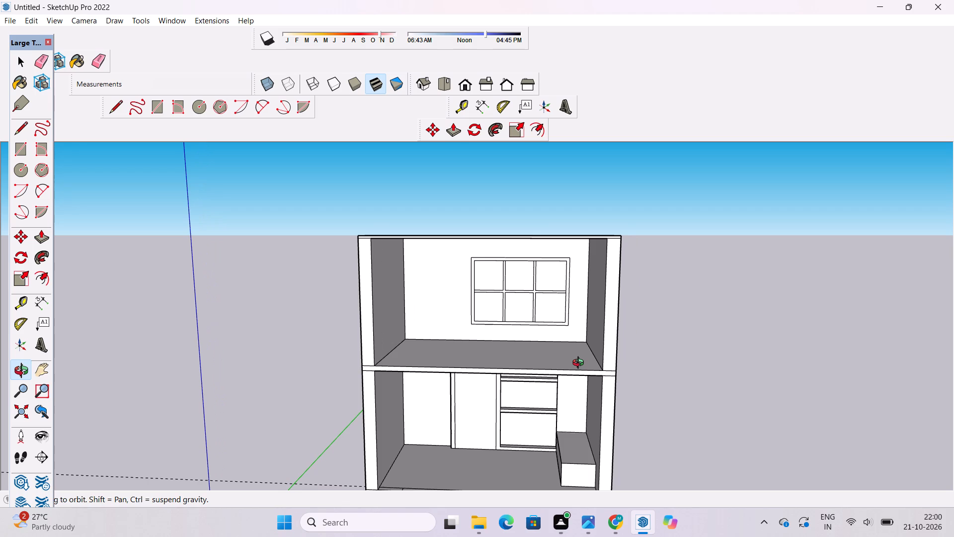
shift+drag(534, 388, 531, 371)
drag(493, 386, 501, 386)
scroll(501, 386, down, 1)
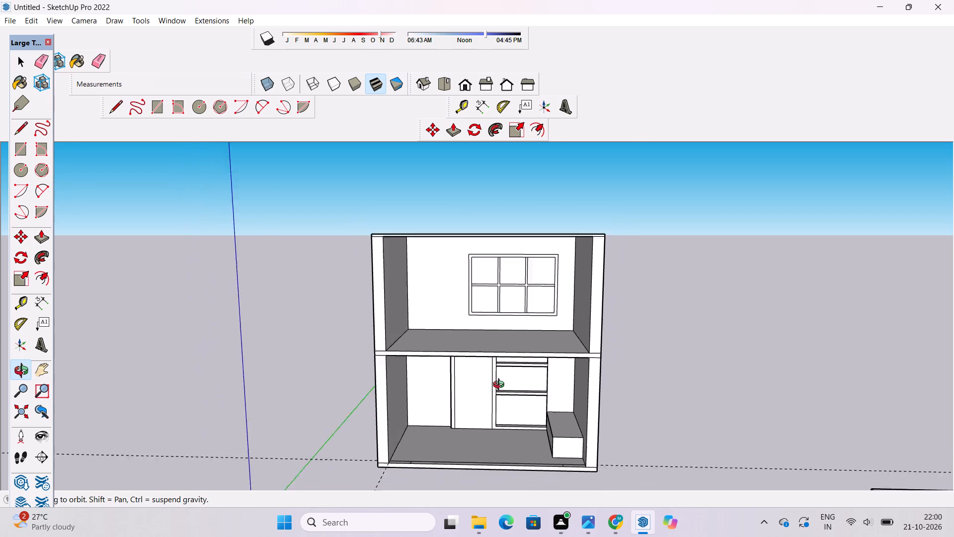
scroll(501, 386, down, 1)
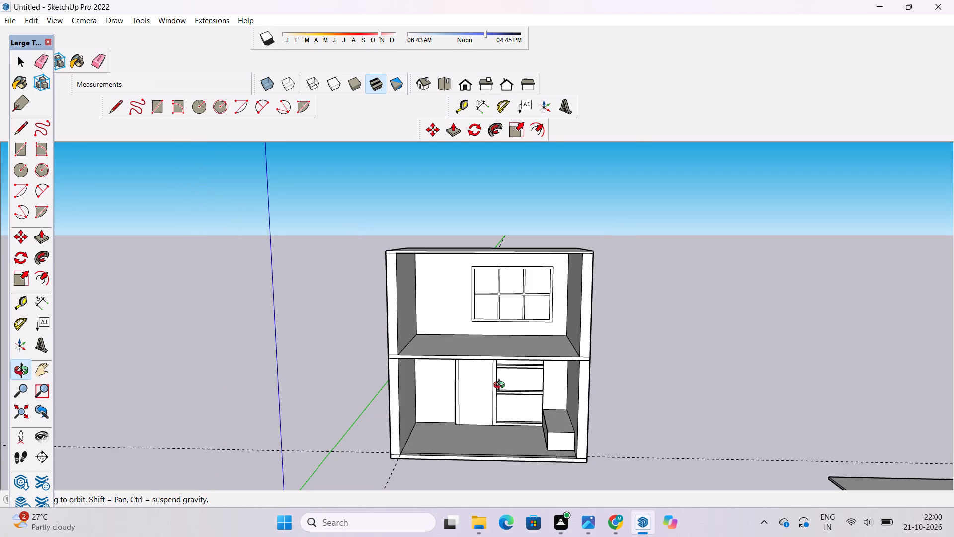
shift+drag(498, 392, 498, 383)
drag(498, 382, 499, 384)
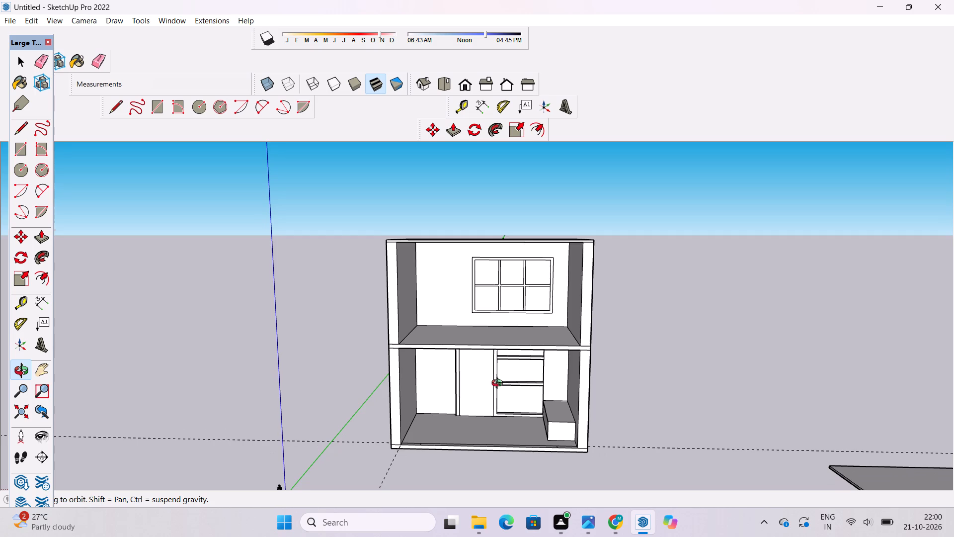
drag(499, 384, 501, 392)
scroll(501, 392, down, 2)
shift+click(501, 392)
drag(502, 395, 505, 375)
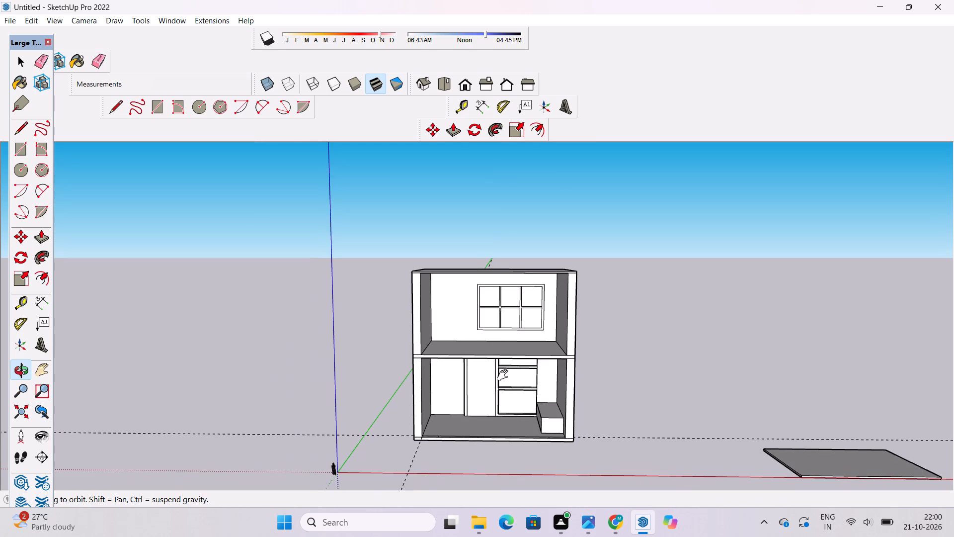
shift+scroll(505, 375, up, 2)
shift+scroll(505, 375, down, 3)
shift+drag(510, 372, 503, 456)
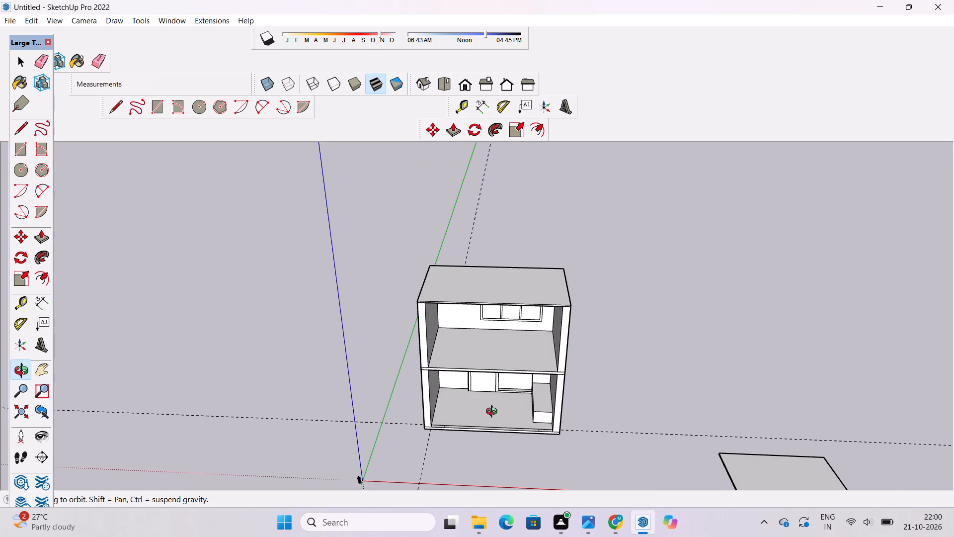
shift+drag(497, 381, 499, 386)
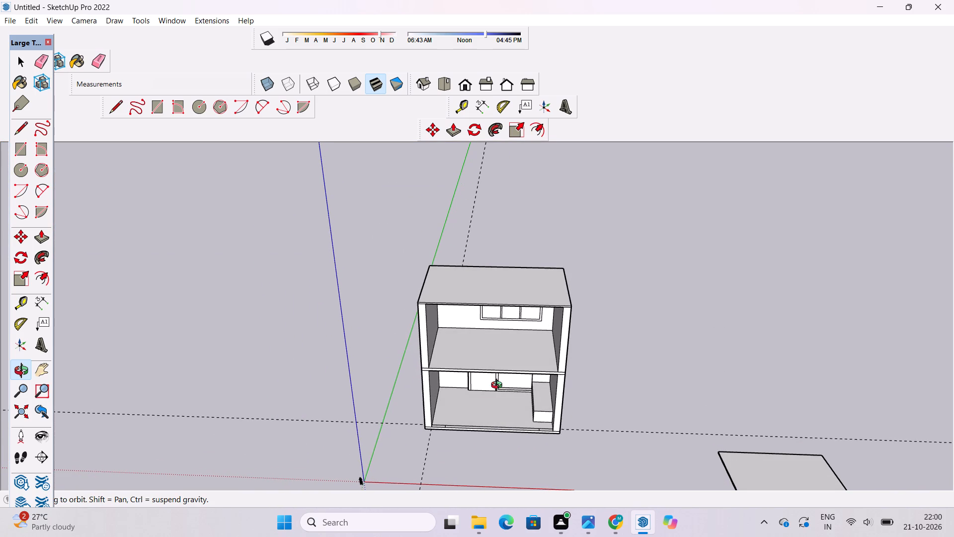
shift+drag(512, 365, 511, 374)
drag(511, 374, 510, 398)
scroll(487, 382, up, 4)
shift+drag(487, 381, 479, 376)
drag(478, 376, 498, 389)
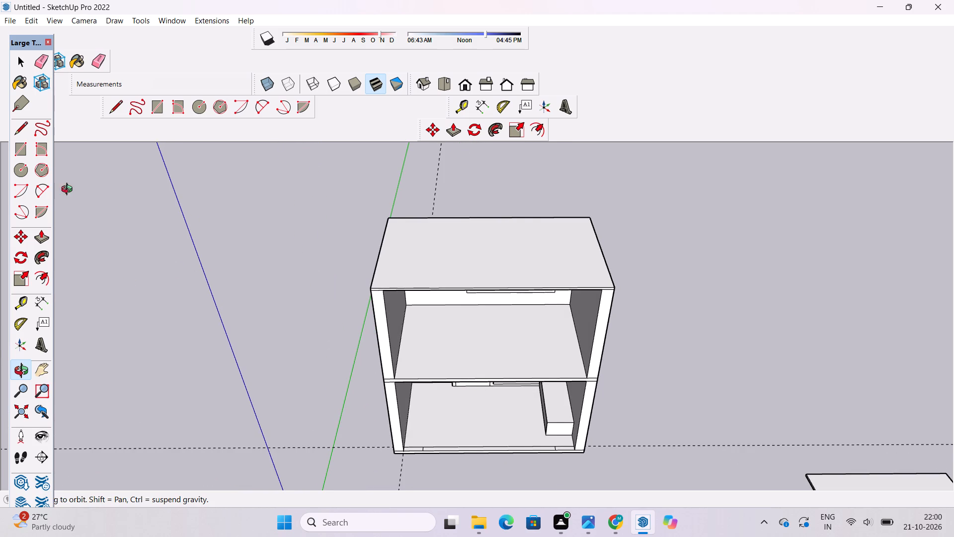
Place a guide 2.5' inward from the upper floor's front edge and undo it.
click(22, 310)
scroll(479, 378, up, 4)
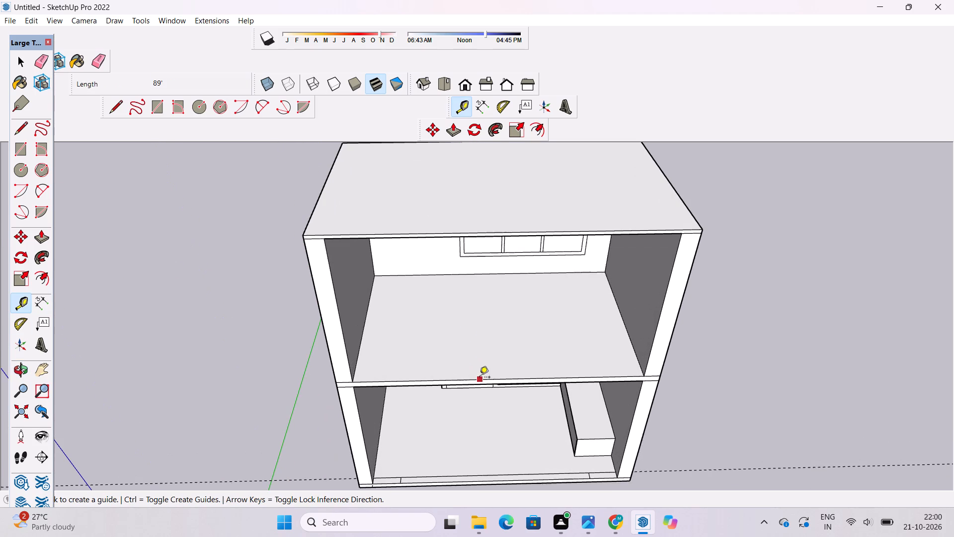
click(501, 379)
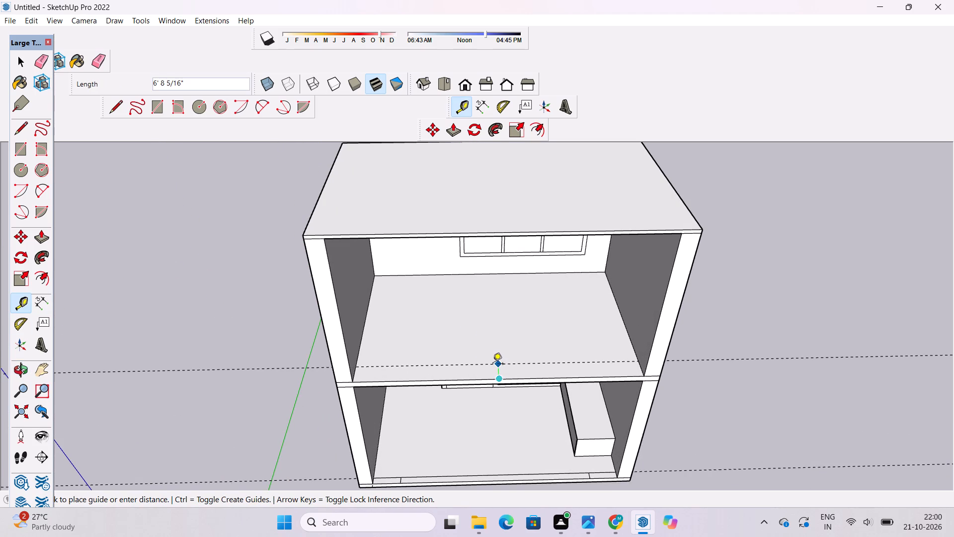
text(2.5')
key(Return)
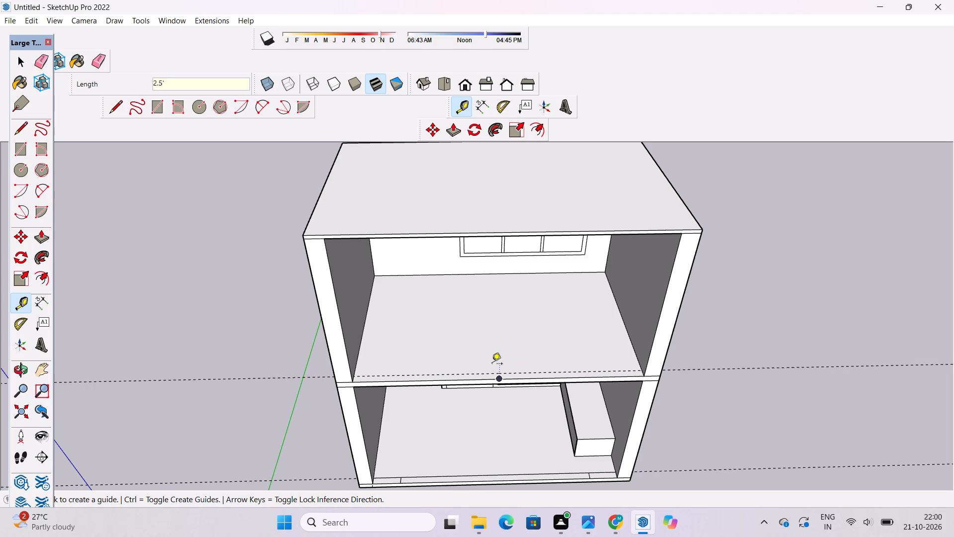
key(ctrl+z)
Place a guide 3' inward from the upper floor's front edge, parallel to it.
click(498, 381)
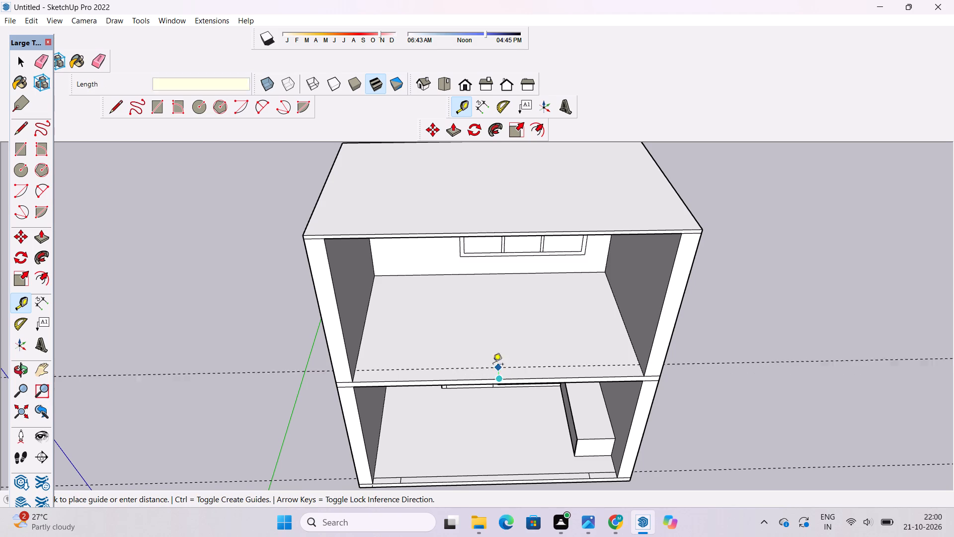
text(3')
key(Return)
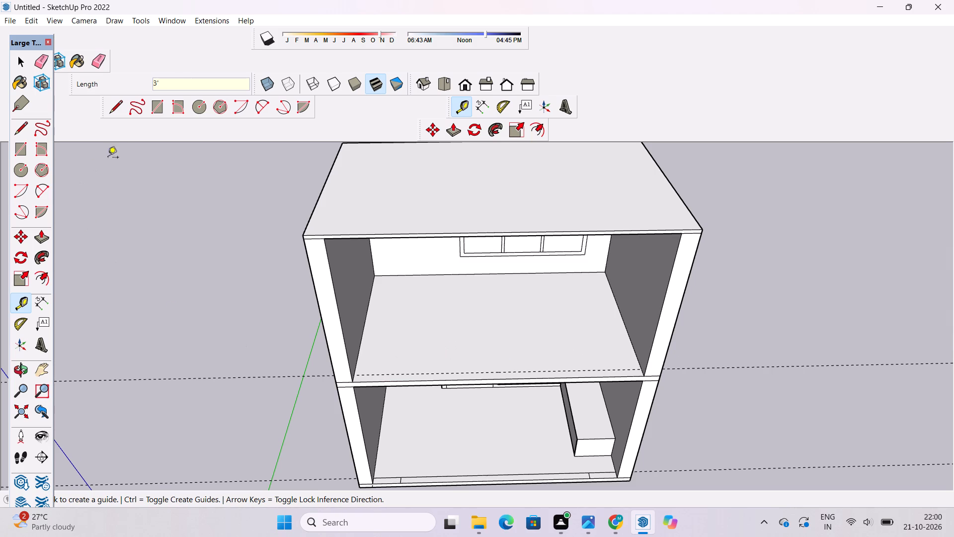
Draw a line along the guide across the upper floor, from the left-hand side wall to the right-hand side wall.
click(113, 113)
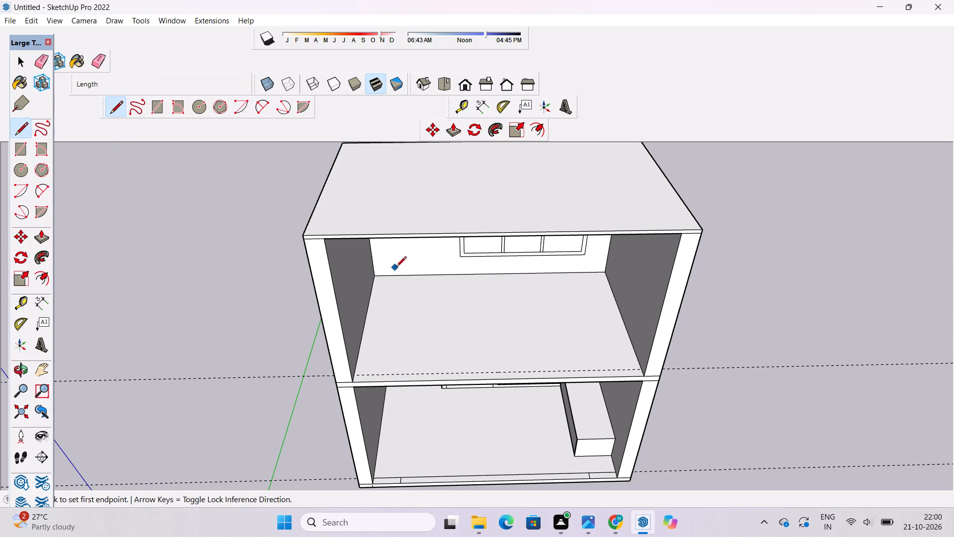
scroll(372, 396, up, 14)
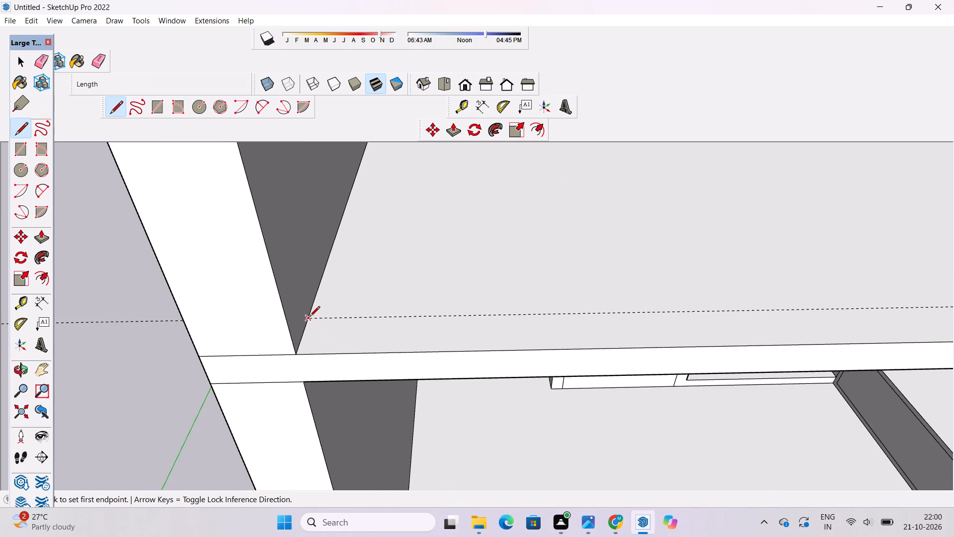
click(310, 317)
scroll(310, 317, down, 11)
scroll(412, 320, down, 5)
scroll(705, 312, up, 2)
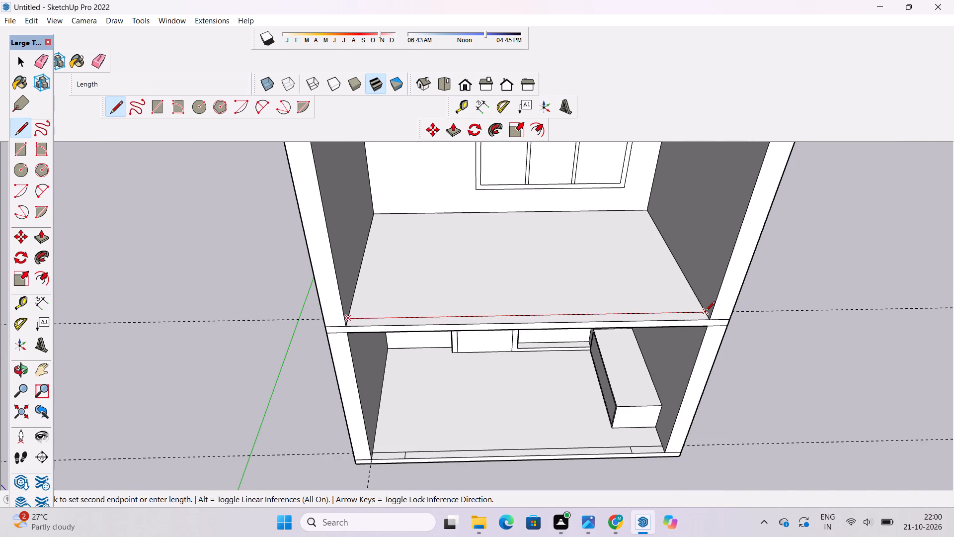
scroll(705, 312, up, 2)
click(705, 312)
Erase the guide running along the new line near the upper floor's front edge.
click(102, 59)
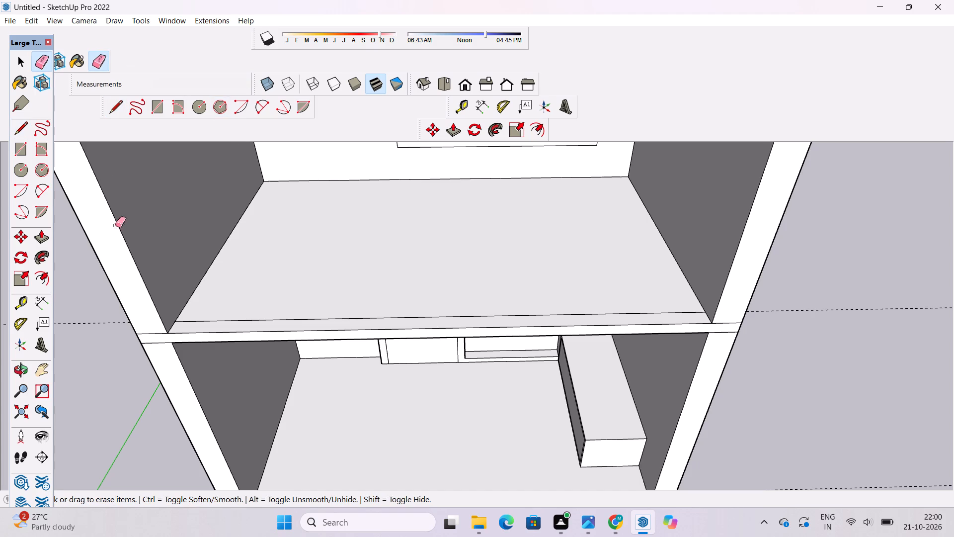
drag(109, 319, 112, 331)
Examine the whole two-storey model from the front corner and from above.
key(o)
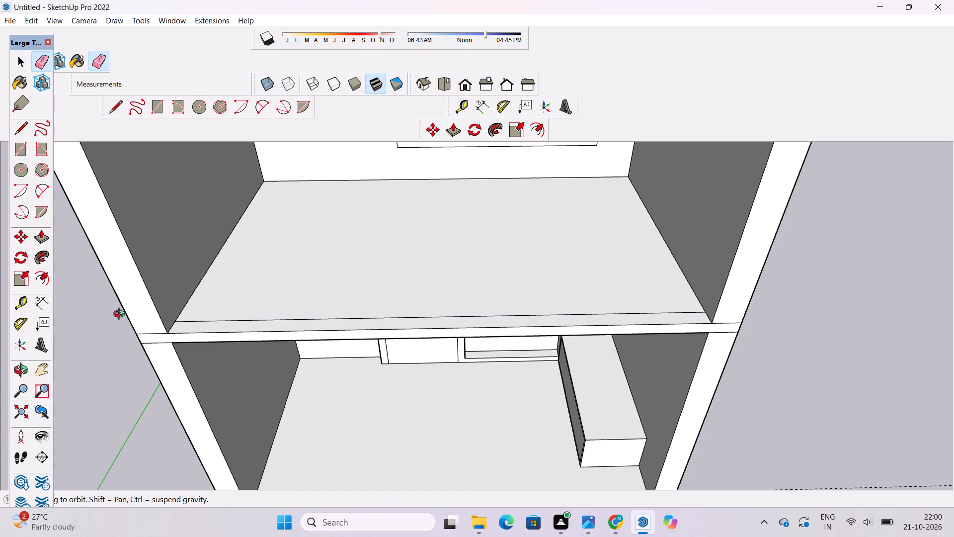
scroll(382, 335, down, 10)
shift+drag(370, 346, 422, 335)
drag(425, 355, 509, 263)
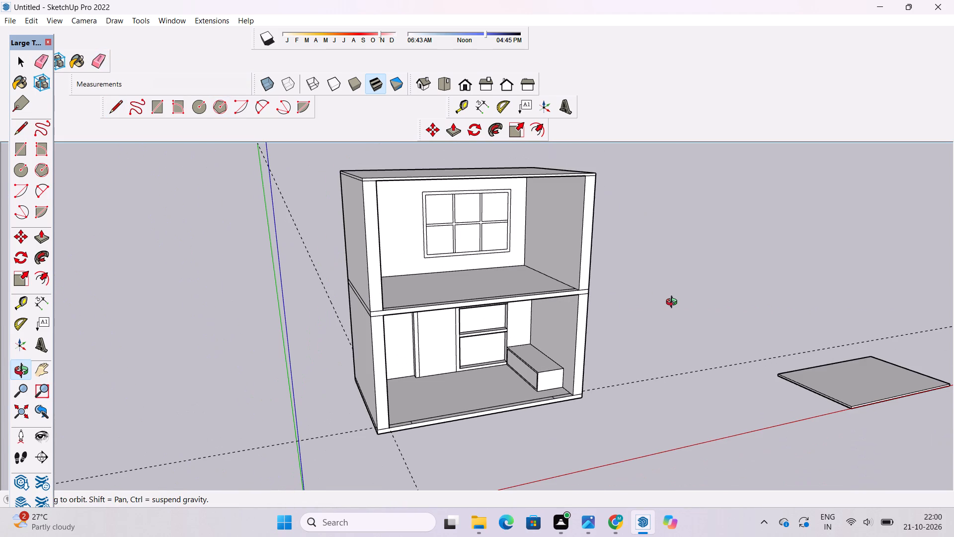
scroll(566, 312, down, 4)
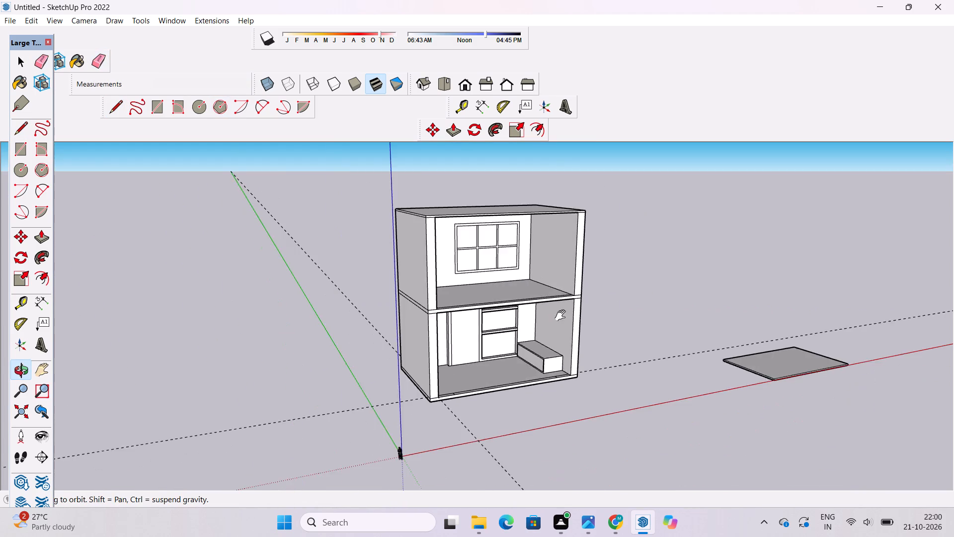
shift+drag(562, 316, 534, 331)
drag(534, 331, 475, 353)
scroll(470, 336, down, 4)
shift+drag(480, 313, 445, 344)
drag(445, 349, 448, 386)
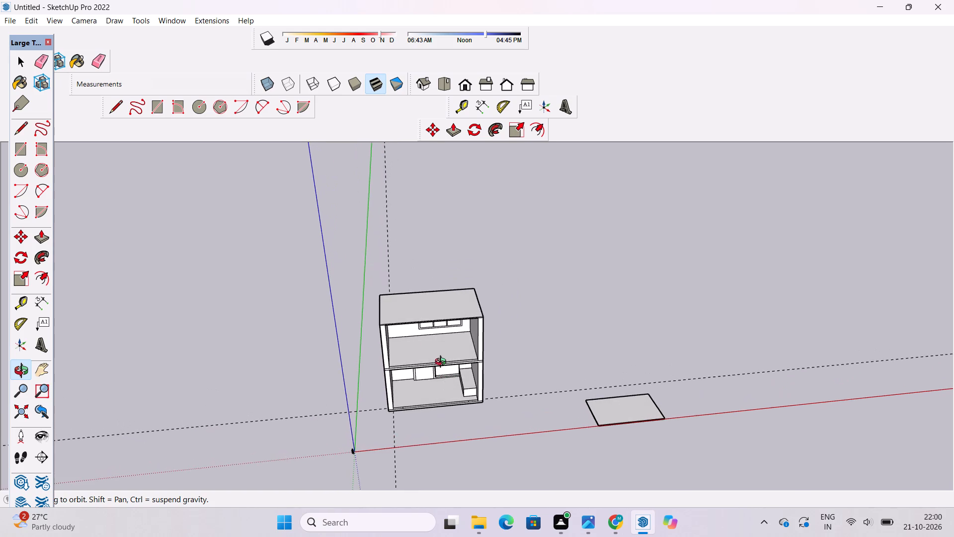
Examine the two-storey building from the front and from above, focusing on the roof slab and its edges.
scroll(416, 321, up, 3)
shift+drag(415, 320, 430, 342)
drag(430, 342, 493, 350)
scroll(453, 343, up, 2)
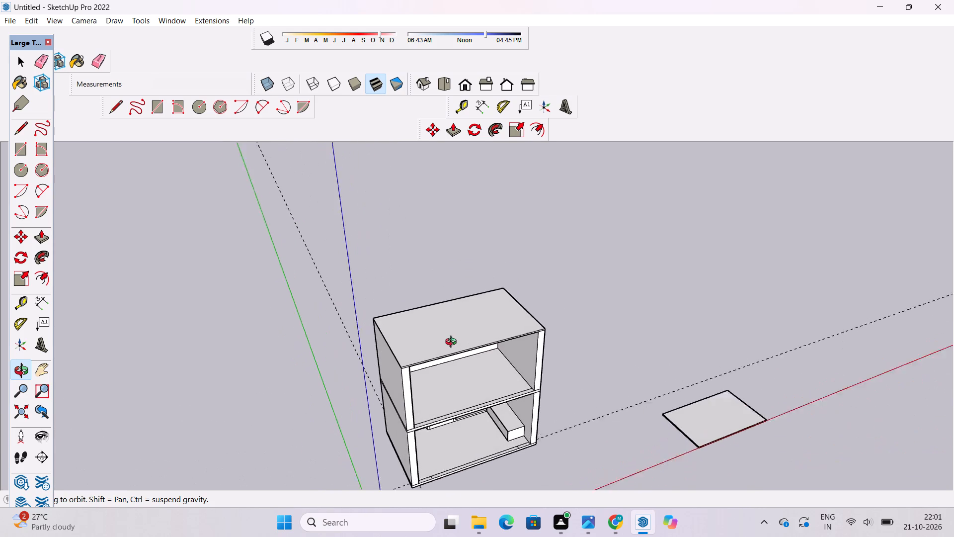
scroll(453, 343, up, 2)
shift+drag(453, 343, 454, 363)
drag(453, 366, 423, 308)
scroll(416, 332, down, 5)
shift+drag(416, 335, 423, 345)
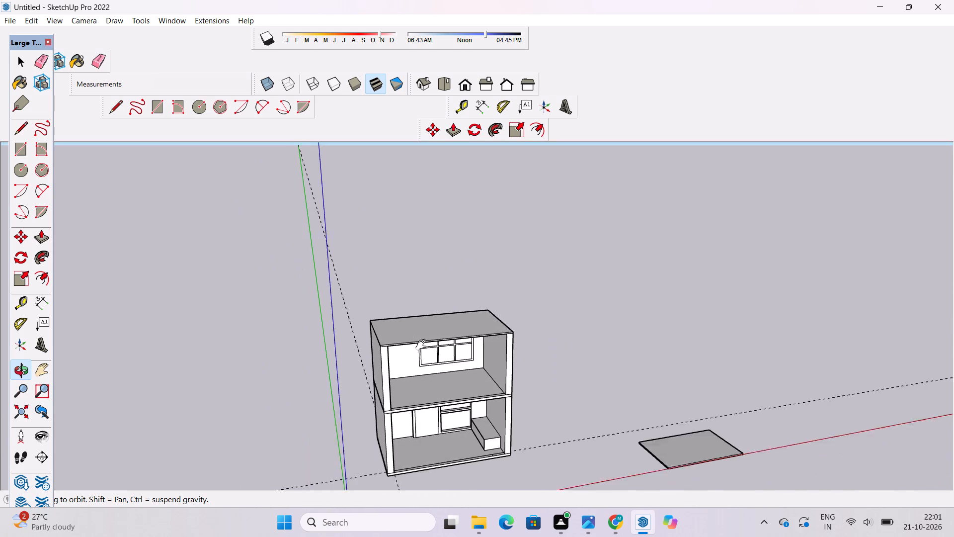
shift+drag(423, 345, 433, 363)
drag(441, 380, 467, 420)
scroll(465, 420, up, 3)
shift+drag(464, 418, 423, 418)
drag(422, 416, 427, 433)
scroll(415, 411, up, 3)
shift+drag(413, 401, 439, 421)
drag(439, 422, 440, 397)
drag(440, 397, 449, 410)
drag(449, 410, 442, 414)
scroll(414, 394, up, 3)
shift+drag(414, 390, 418, 413)
drag(418, 414, 397, 411)
drag(391, 408, 402, 399)
drag(402, 399, 388, 406)
click(388, 406)
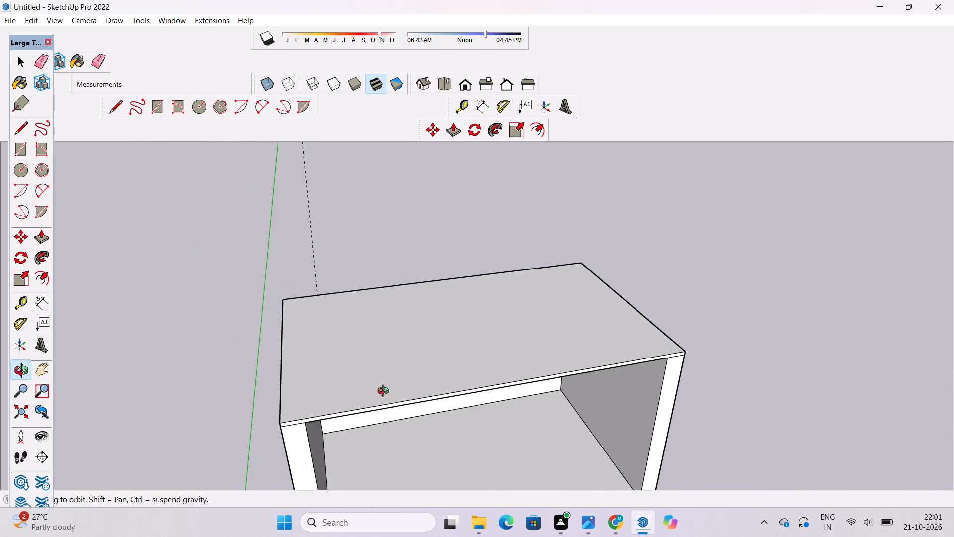
scroll(384, 395, down, 3)
shift+drag(396, 394, 317, 408)
scroll(277, 403, up, 3)
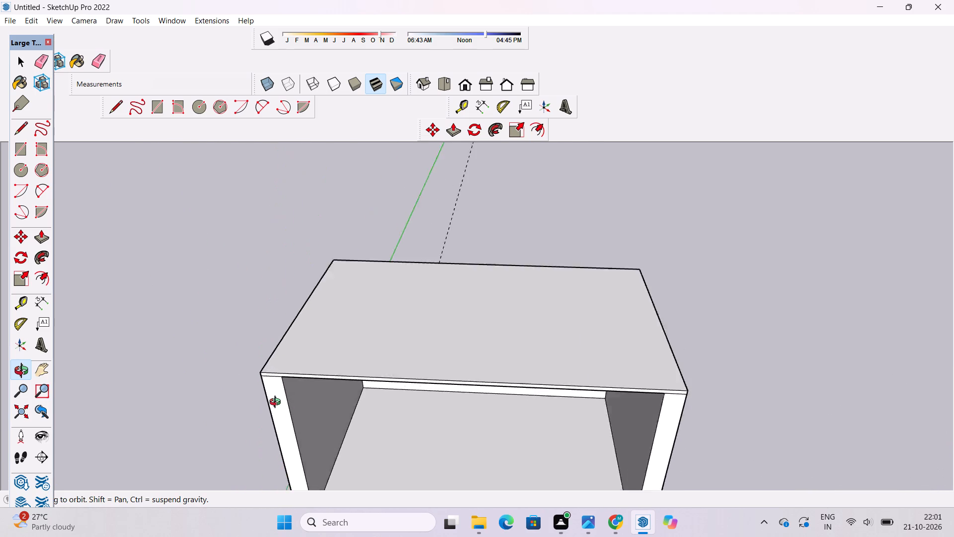
shift+drag(277, 403, 301, 388)
drag(301, 387, 340, 392)
scroll(328, 388, up, 2)
shift+drag(328, 385, 299, 399)
drag(299, 399, 321, 419)
scroll(322, 403, down, 3)
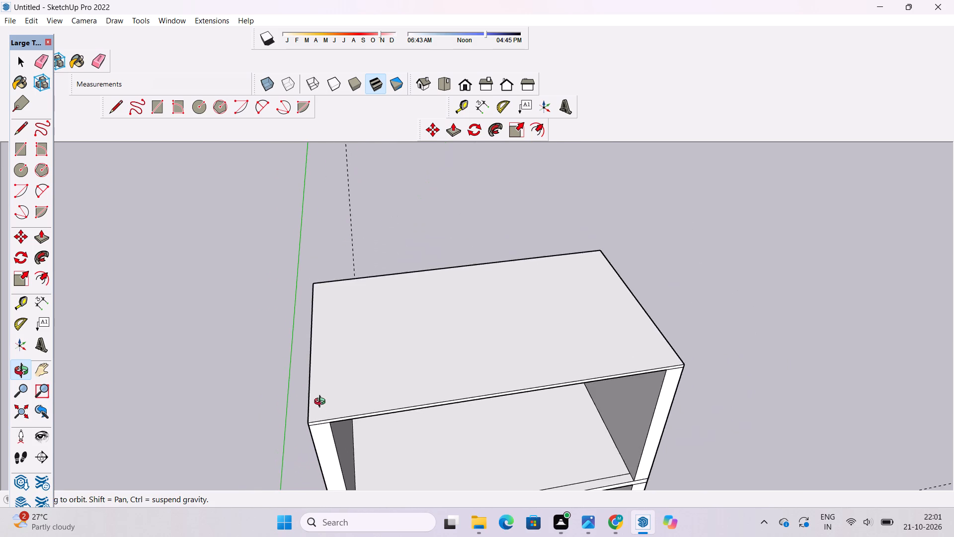
scroll(322, 403, down, 1)
shift+drag(322, 403, 287, 413)
drag(287, 413, 281, 402)
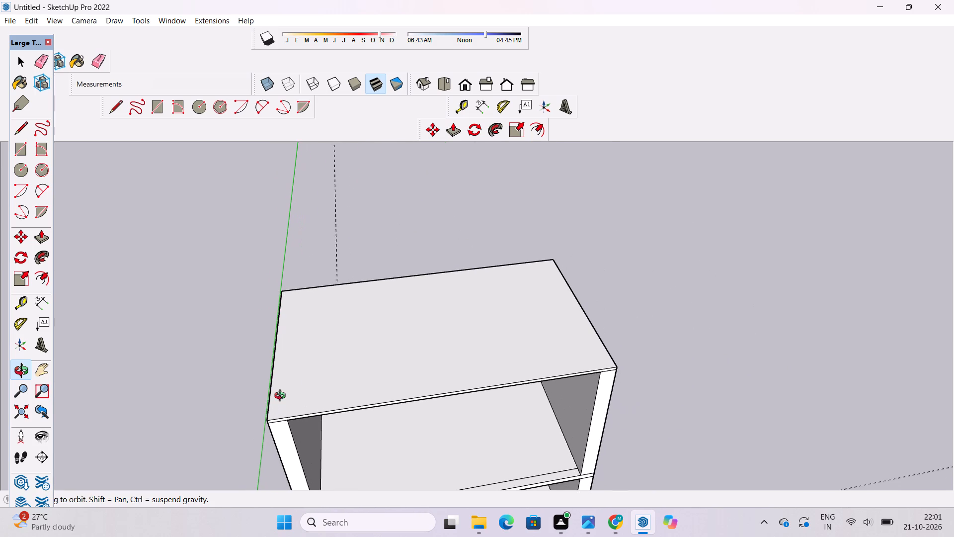
scroll(351, 382, down, 4)
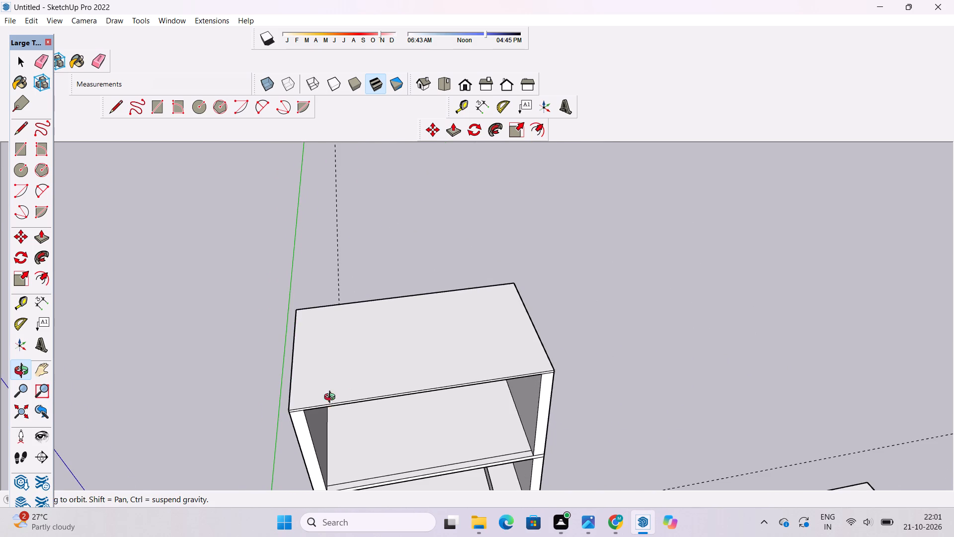
drag(333, 392, 342, 379)
shift+drag(320, 387, 403, 371)
drag(403, 373, 397, 376)
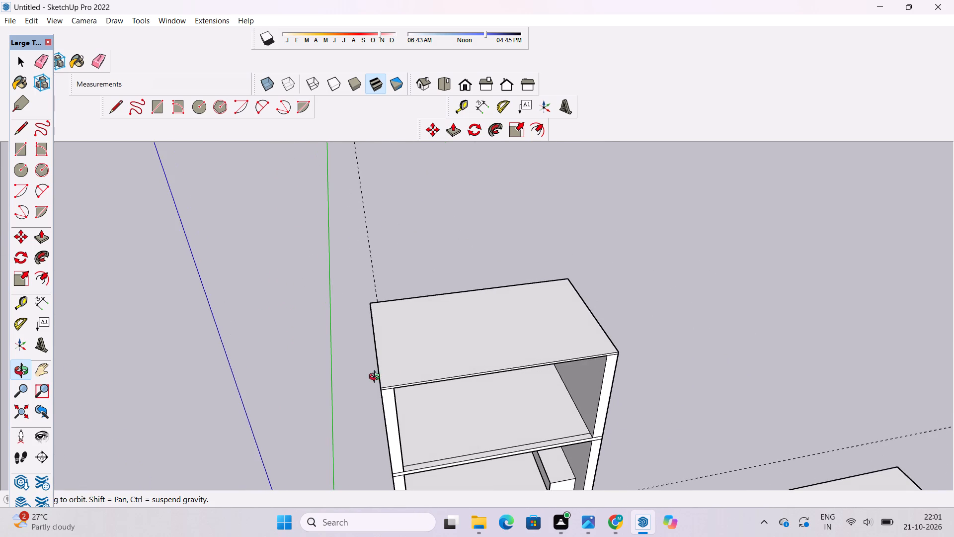
scroll(360, 380, down, 2)
scroll(360, 380, up, 1)
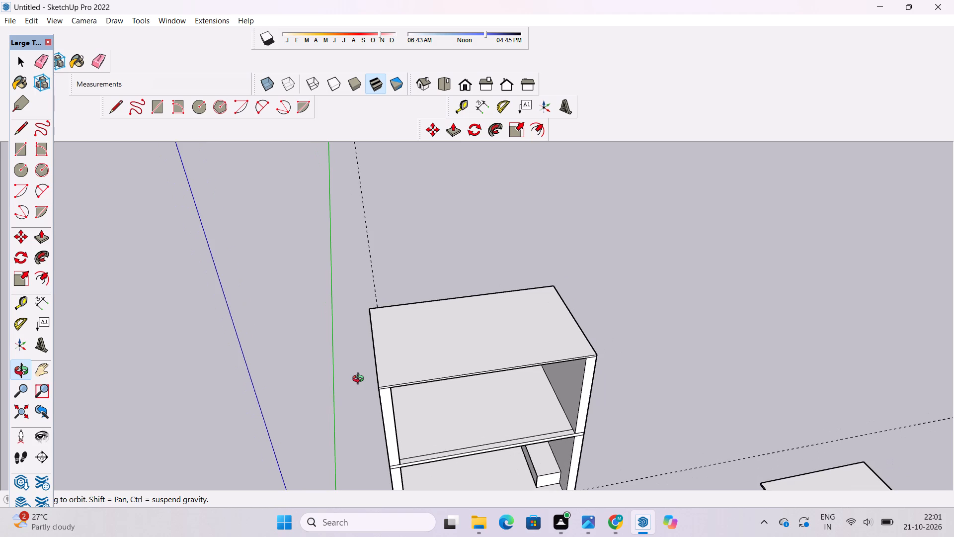
shift+drag(391, 379, 375, 385)
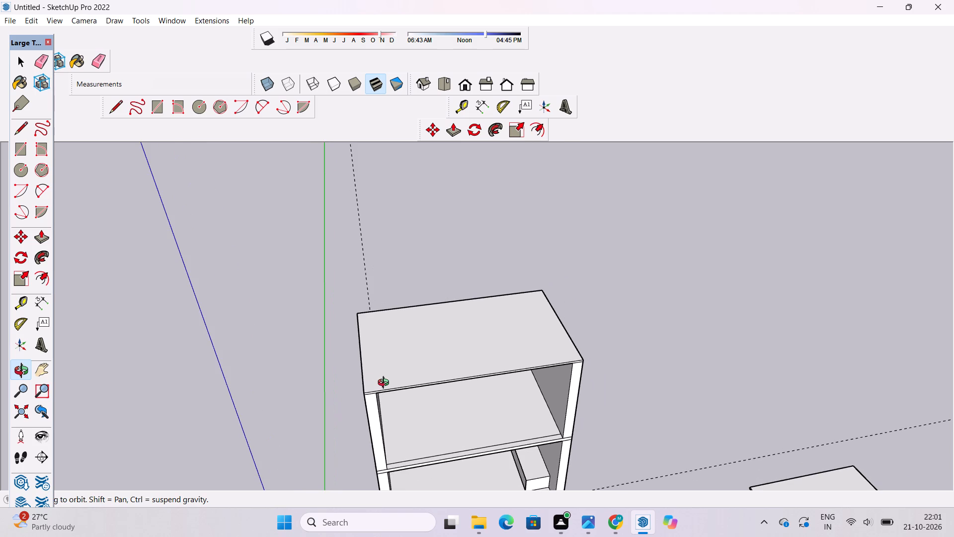
shift+double_click(386, 384)
shift+scroll(379, 381, up, 3)
shift+click(379, 381)
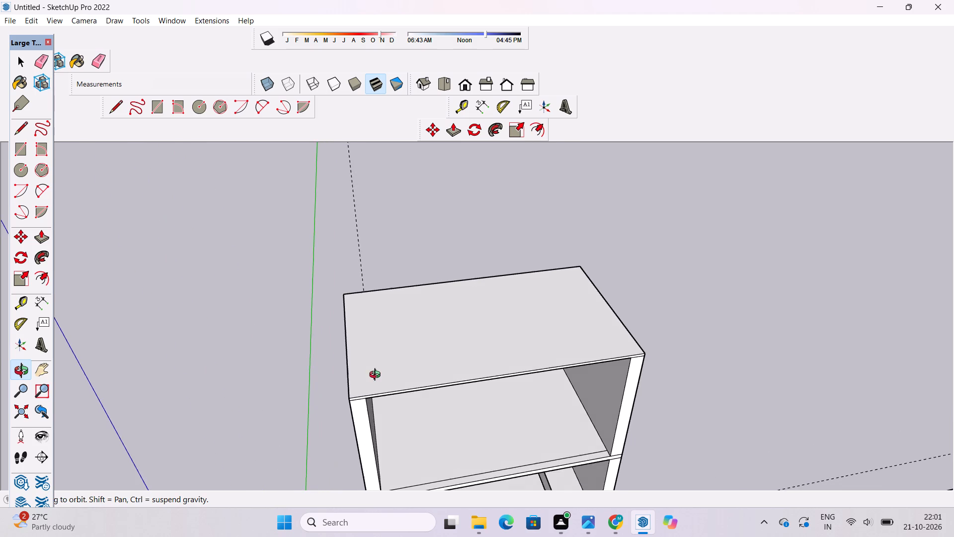
drag(371, 381, 352, 397)
shift+drag(352, 403, 313, 404)
drag(313, 403, 330, 403)
shift+click(330, 408)
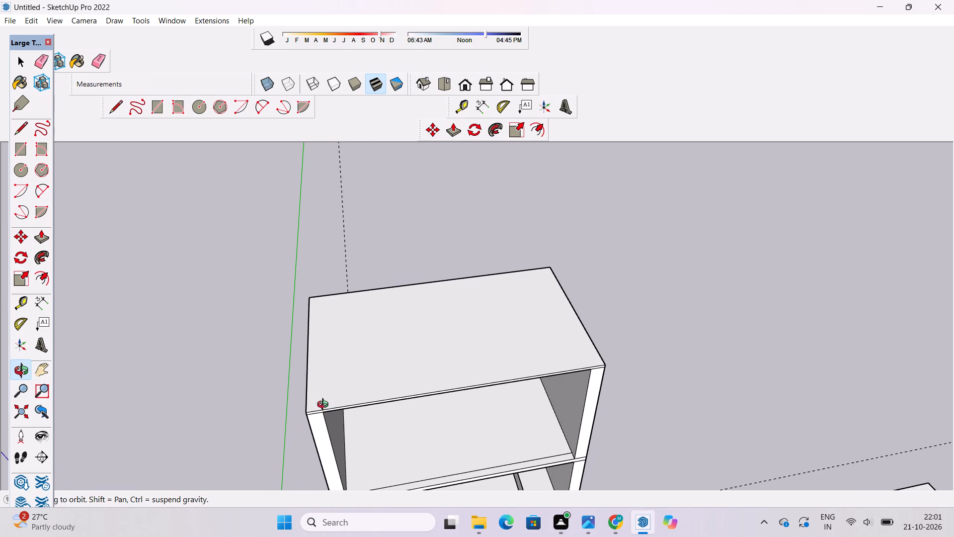
Place guides 3' inward from the roof slab's left-hand, right-hand and back edges, each parallel to its edge.
key(t)
scroll(316, 336, up, 4)
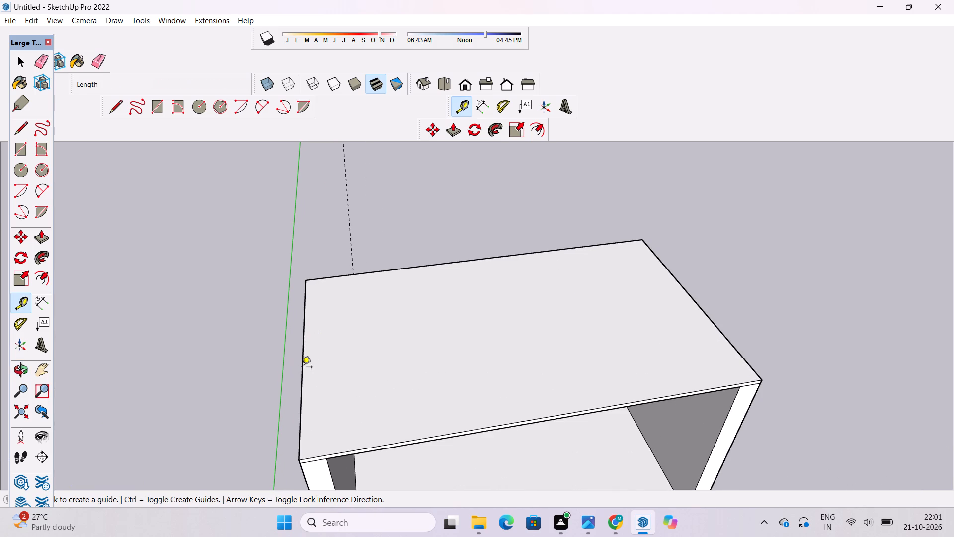
click(303, 345)
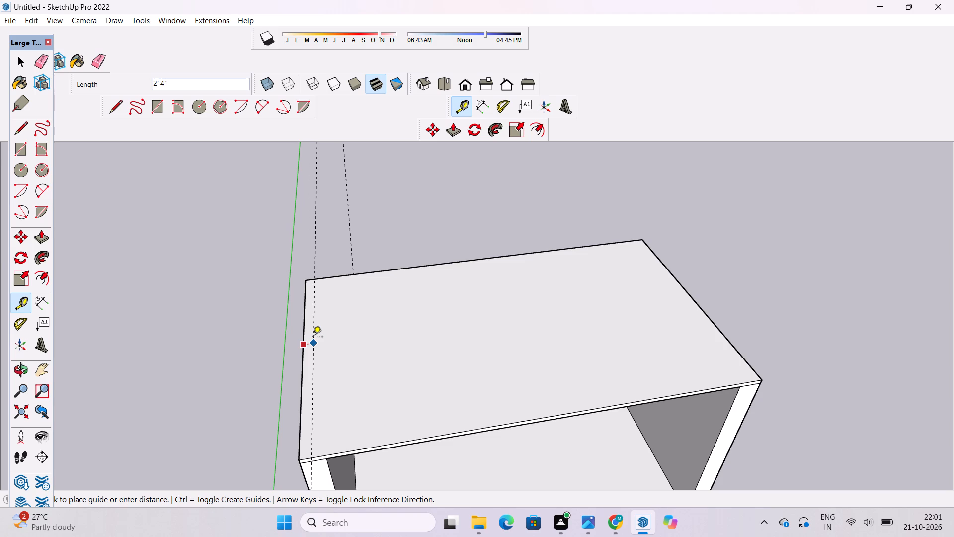
text(3')
key(Return)
scroll(326, 362, down, 5)
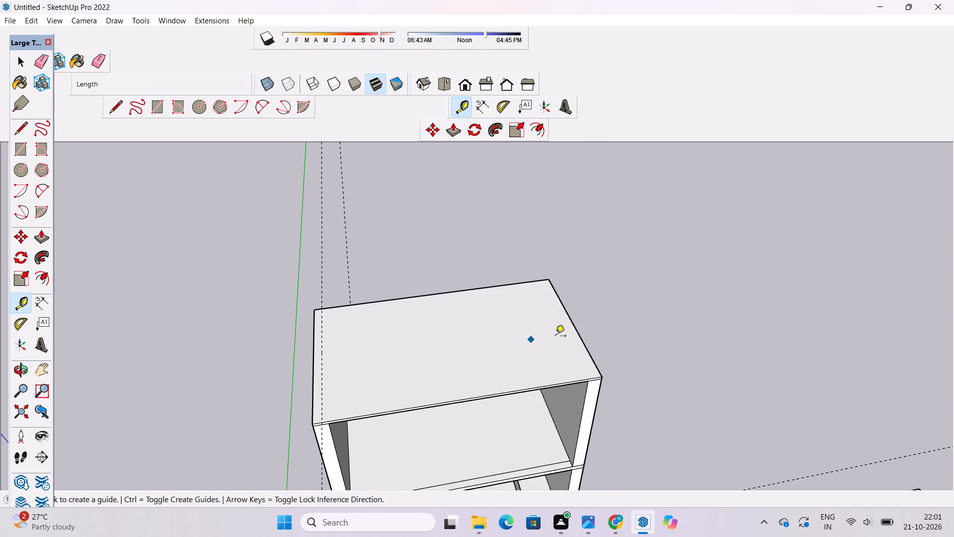
scroll(556, 337, up, 4)
click(582, 317)
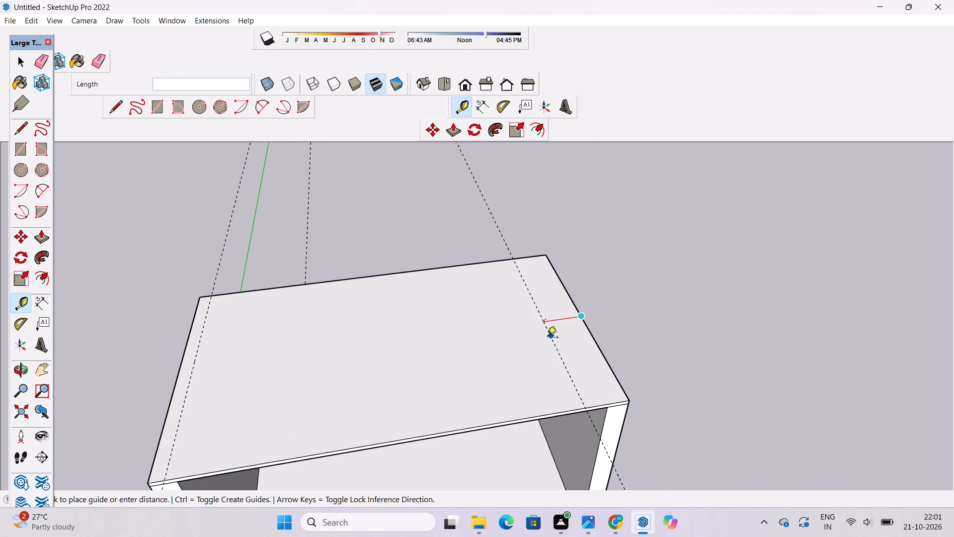
text(3')
key(Return)
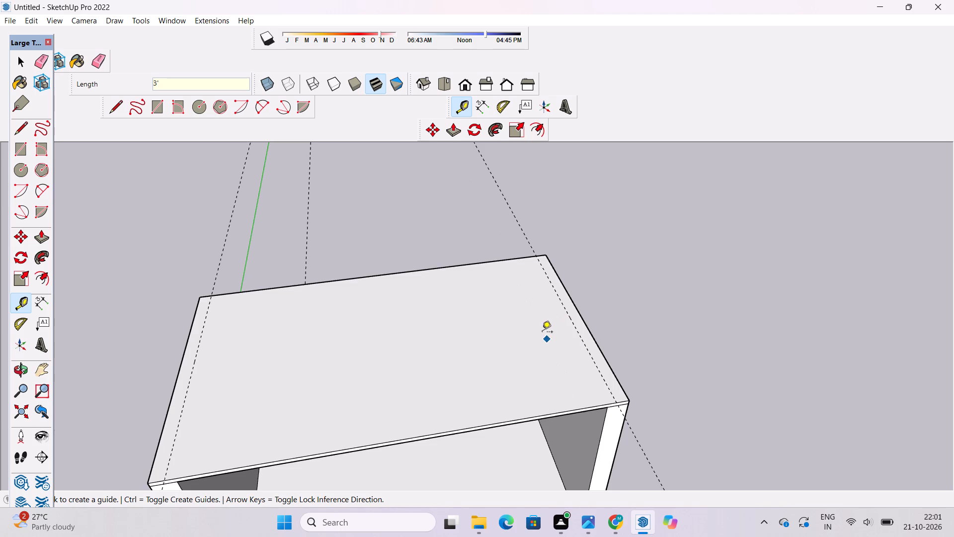
click(505, 260)
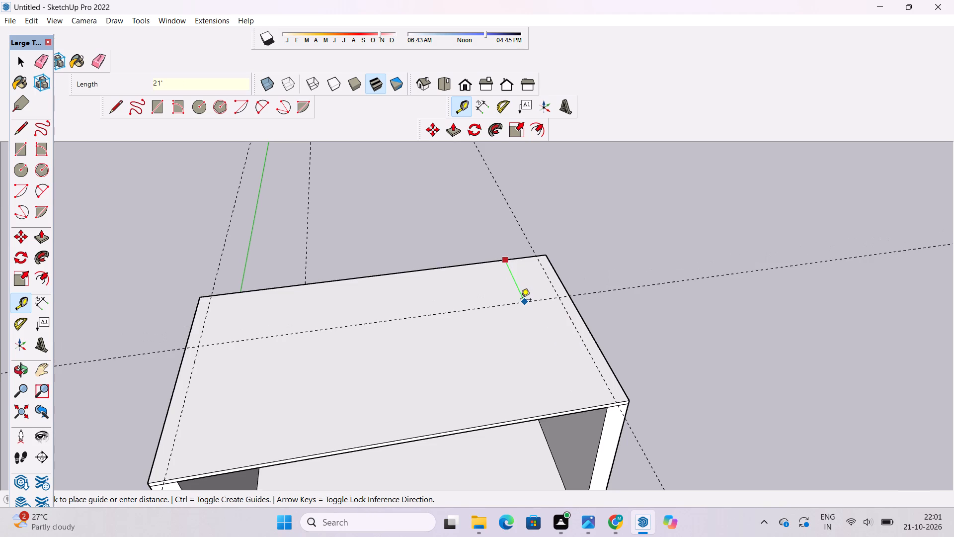
text(3')
key(Return)
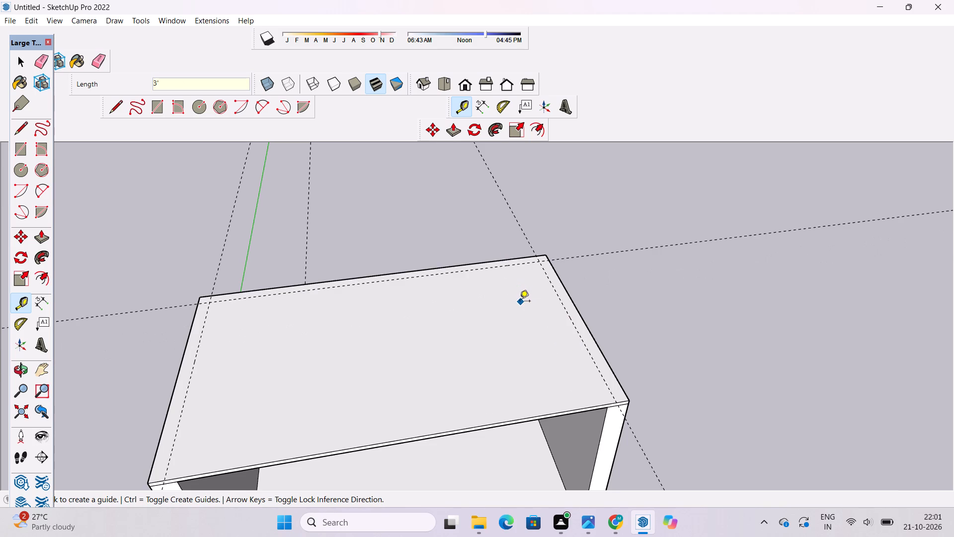
Draw lines along the three roof guides, from the front edge around the back and forward to the front edge again.
key(l)
scroll(364, 288, down, 5)
scroll(275, 393, up, 13)
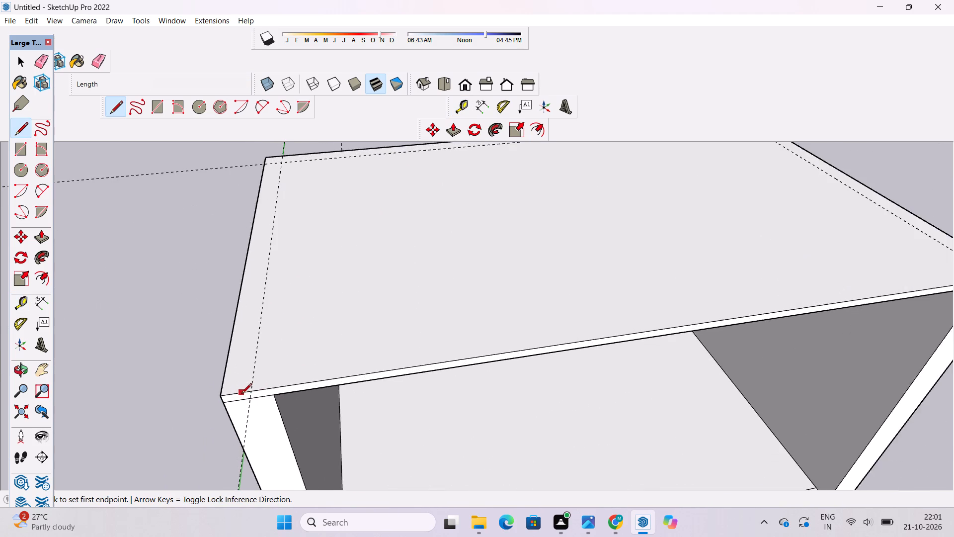
scroll(241, 394, up, 1)
click(251, 389)
scroll(251, 389, down, 8)
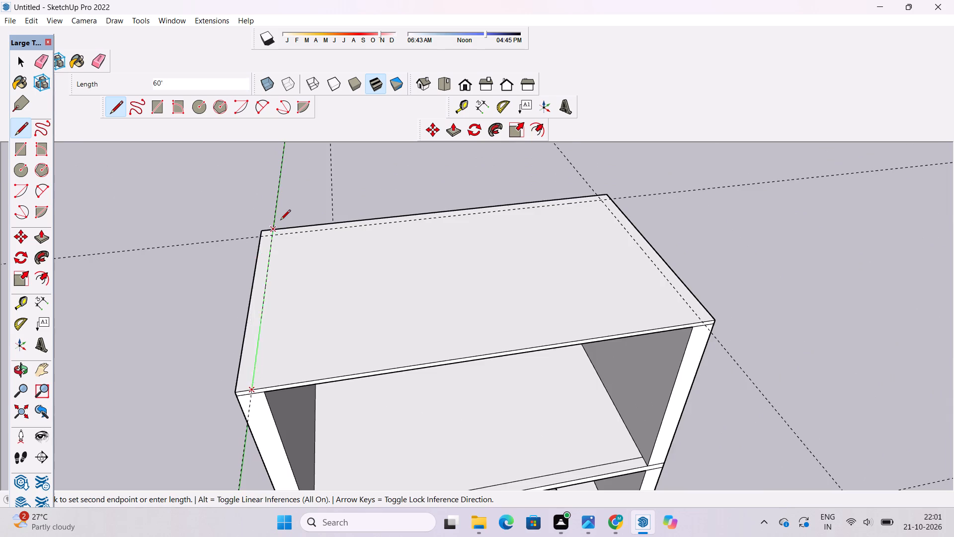
scroll(288, 216, up, 5)
scroll(256, 247, up, 4)
click(270, 243)
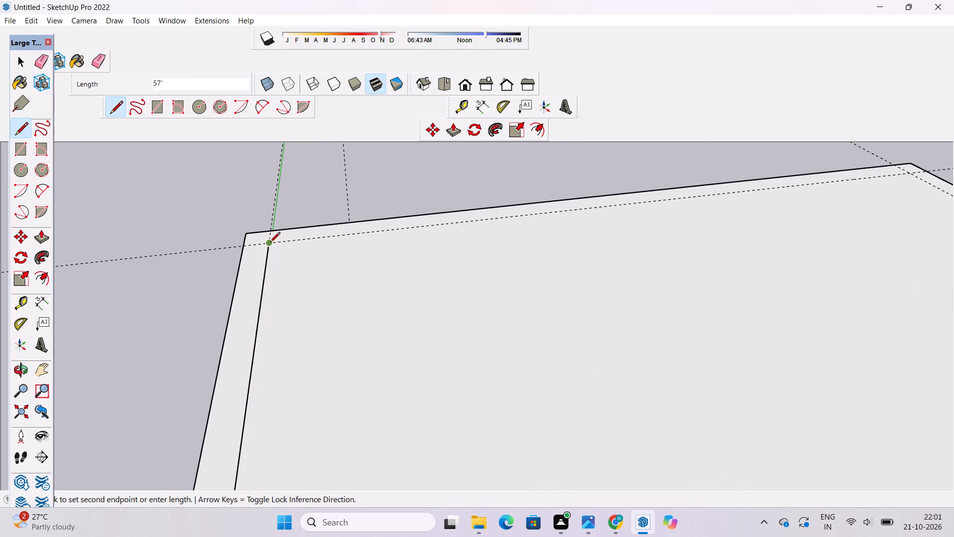
scroll(255, 300, down, 9)
scroll(674, 241, up, 4)
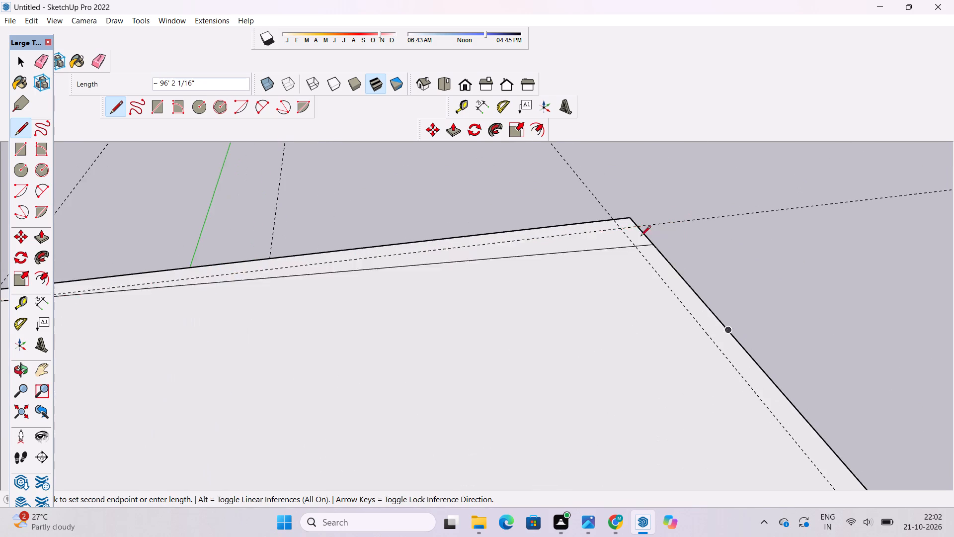
scroll(634, 236, up, 4)
click(613, 227)
scroll(613, 227, down, 2)
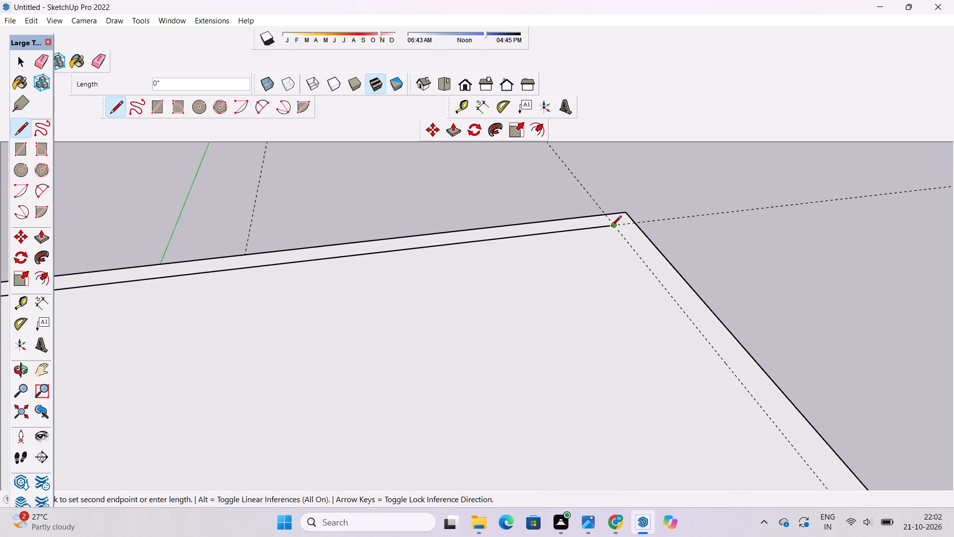
scroll(611, 227, down, 11)
scroll(662, 291, up, 5)
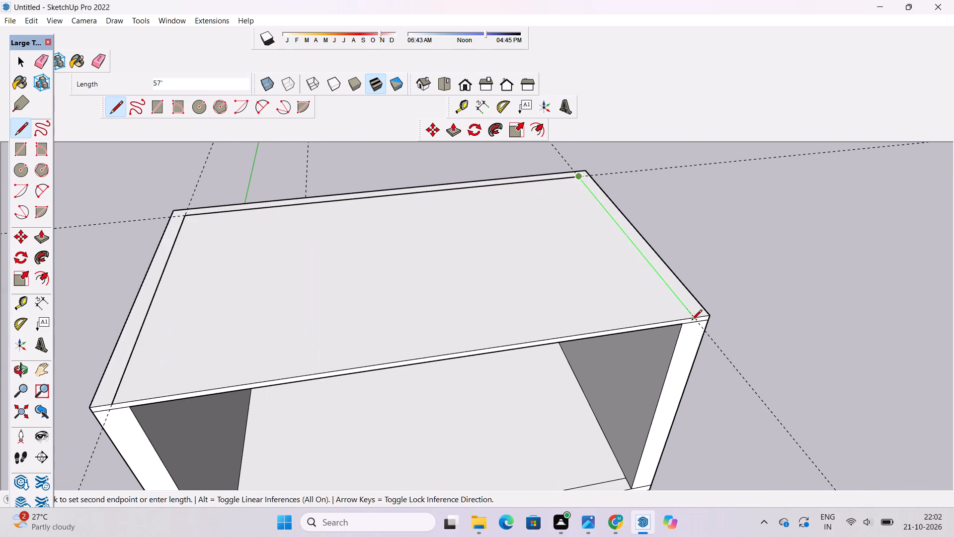
click(691, 321)
Erase the three guides running along the new side and back lines on the roof slab.
key(e)
scroll(747, 312, down, 5)
drag(749, 322, 749, 332)
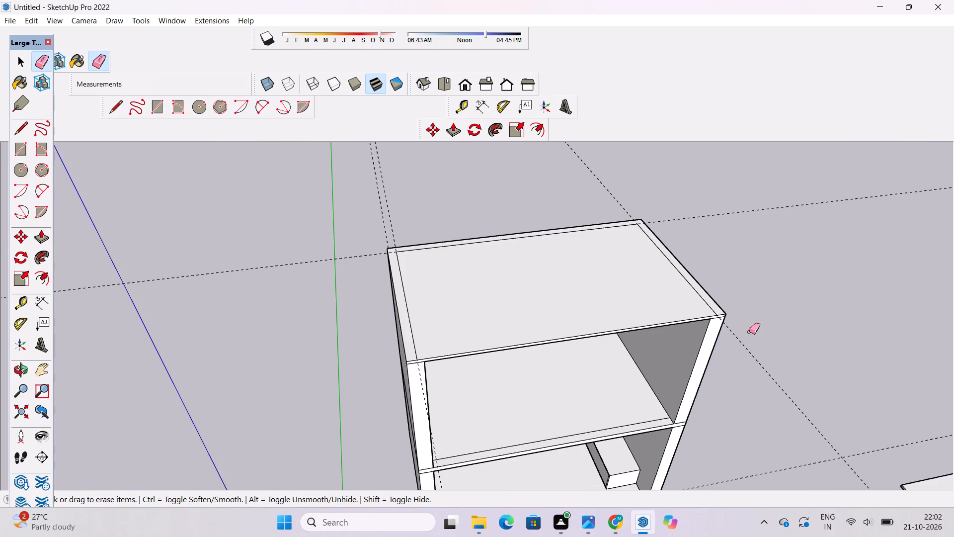
drag(749, 332, 745, 347)
drag(703, 204, 704, 219)
drag(404, 218, 395, 232)
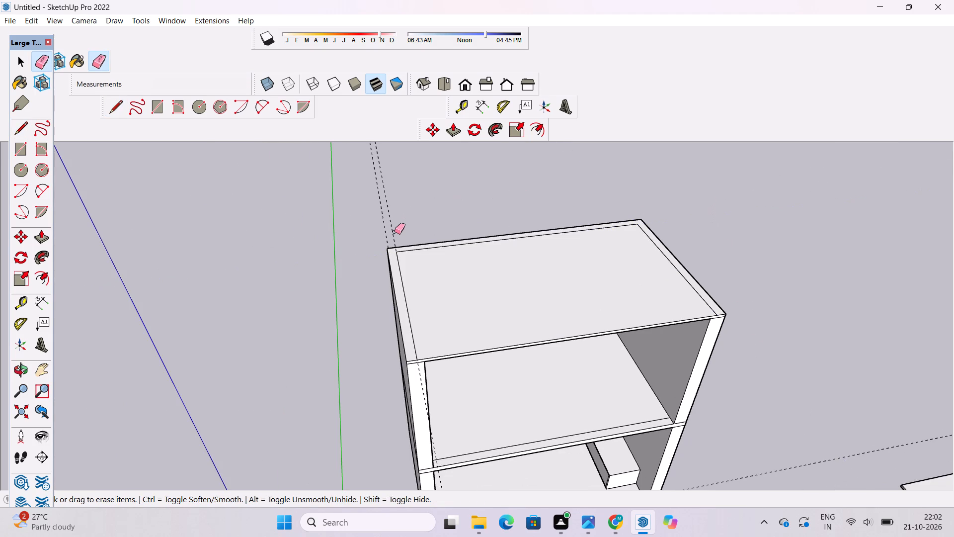
drag(395, 232, 394, 234)
Push/Pull the U-shaped border strip on the roof slab up 50' to form the third storey's side and back walls.
key(o)
drag(419, 322, 436, 317)
scroll(436, 317, down, 3)
shift+drag(439, 316, 425, 331)
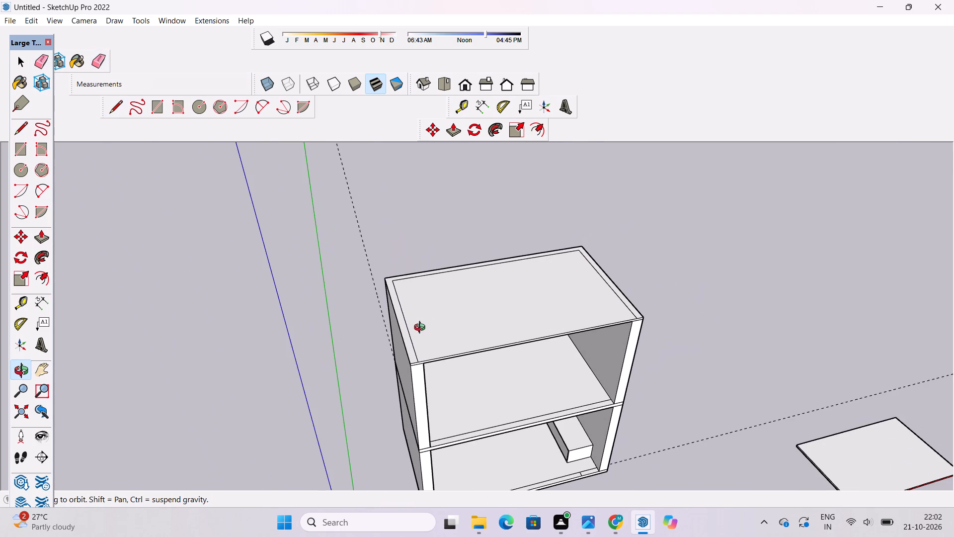
scroll(422, 329, up, 1)
scroll(422, 329, down, 5)
shift+drag(435, 347, 379, 374)
scroll(379, 374, up, 4)
drag(379, 374, 369, 380)
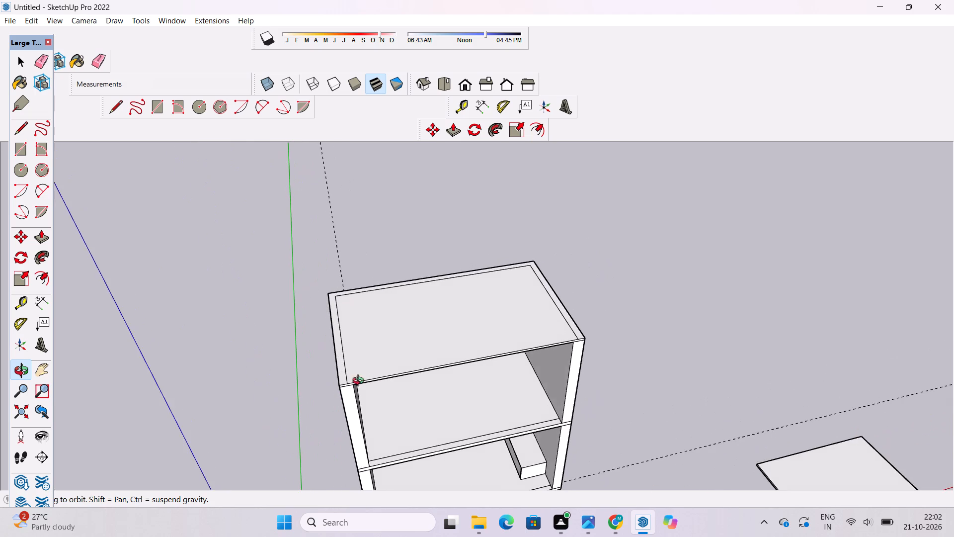
drag(360, 382, 396, 342)
shift+drag(376, 358, 367, 365)
drag(365, 363, 367, 357)
key(p)
scroll(358, 367, up, 7)
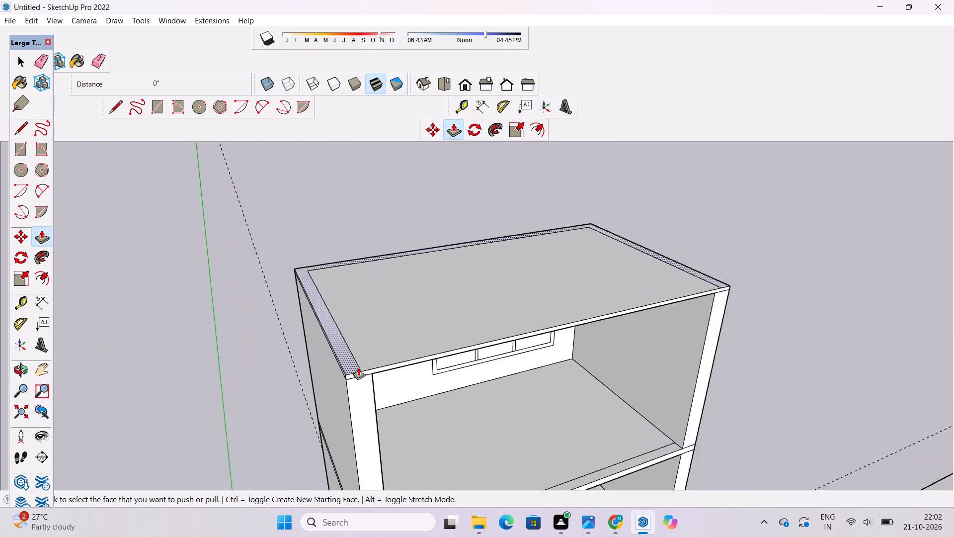
scroll(358, 367, up, 3)
click(355, 367)
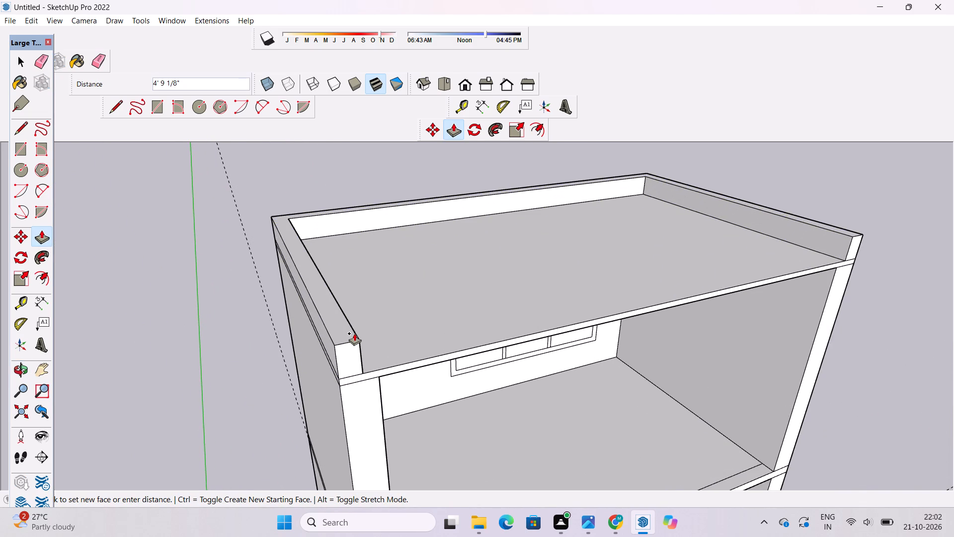
text(50)
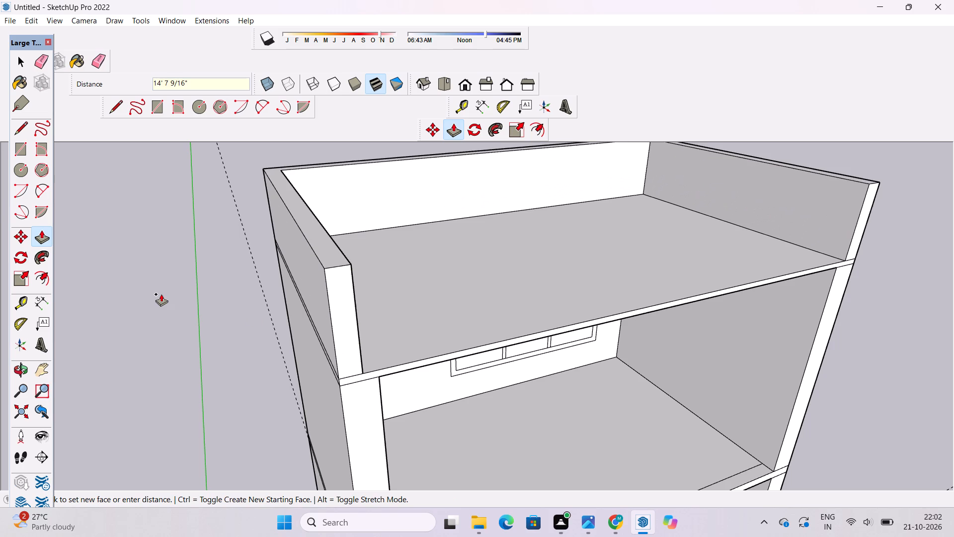
text(50')
key(Return)
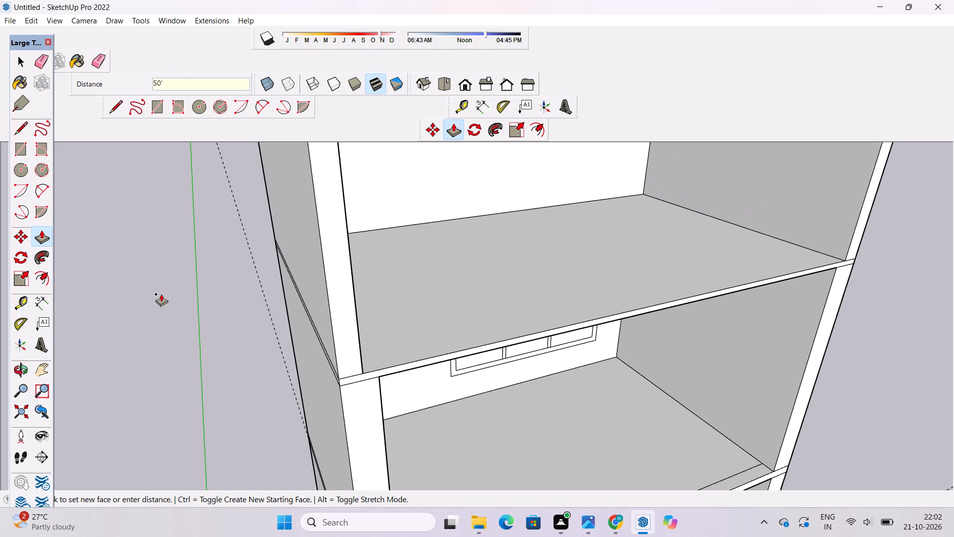
key(o)
scroll(303, 310, down, 15)
shift+drag(378, 288, 365, 302)
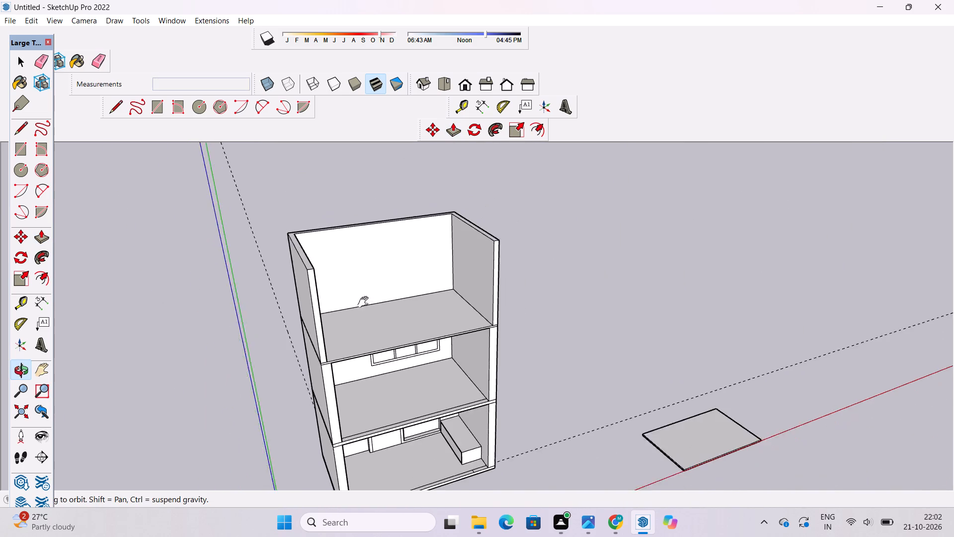
Copy the loose slab beside the building onto the third storey's walls, aligning its back left-hand bottom corner with the walls' top outer corner.
shift+drag(365, 302, 359, 311)
drag(351, 324, 336, 360)
drag(341, 359, 338, 321)
scroll(332, 325, down, 4)
drag(319, 358, 328, 343)
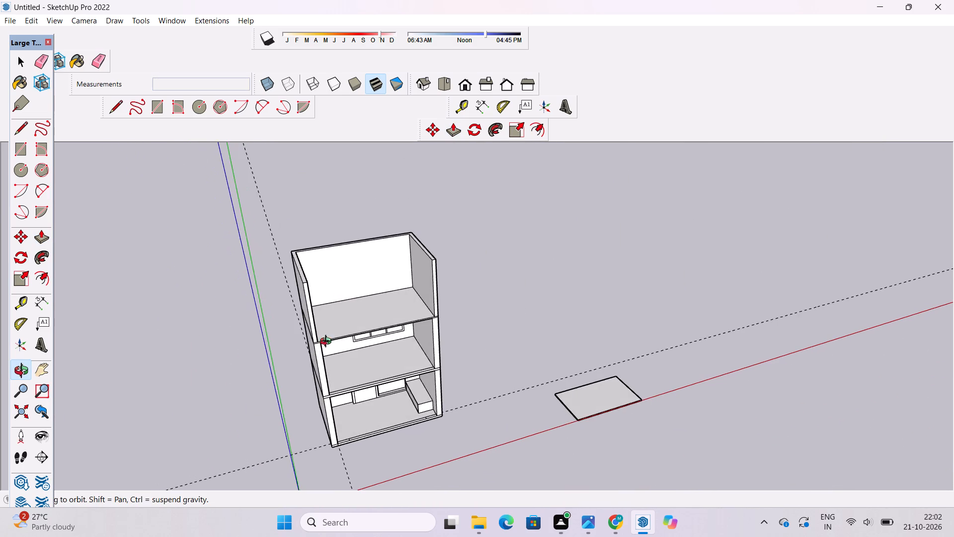
shift+drag(328, 343, 308, 342)
drag(308, 342, 314, 337)
key(space)
scroll(562, 425, up, 13)
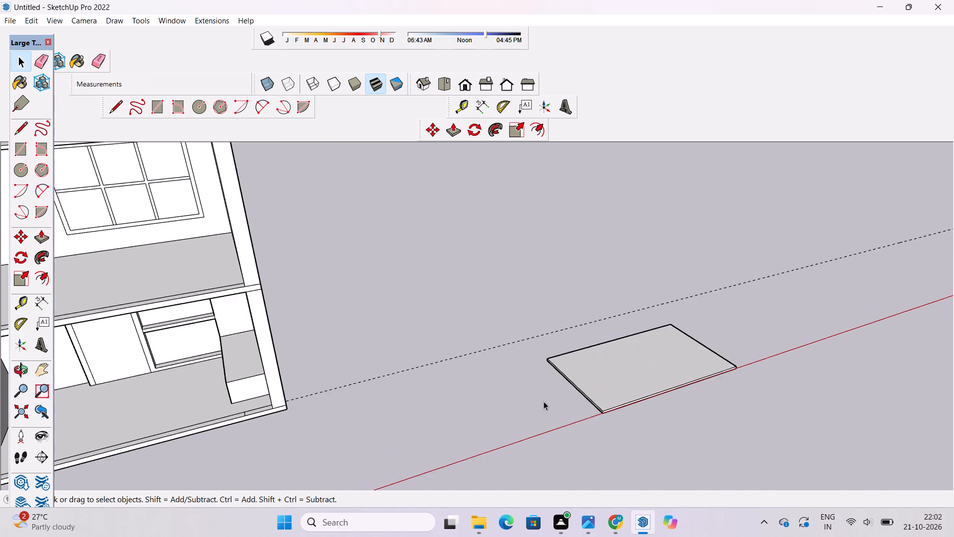
scroll(544, 401, up, 4)
click(603, 357)
key(m)
scroll(577, 357, up, 5)
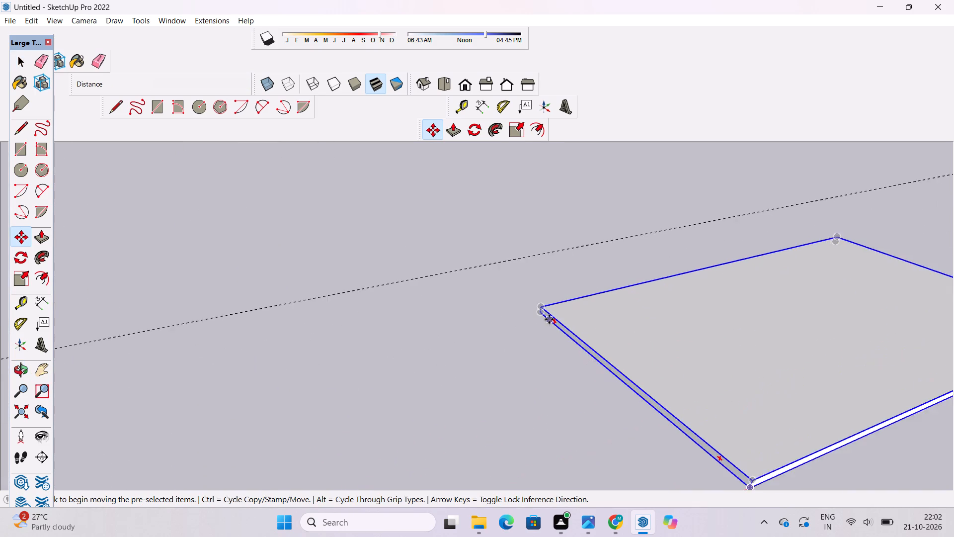
scroll(549, 319, up, 10)
click(534, 311)
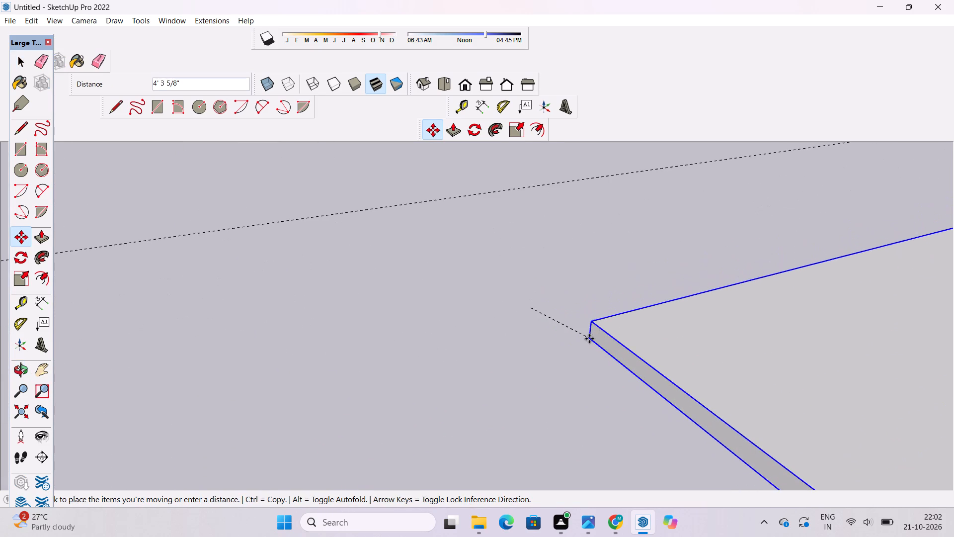
scroll(590, 337, down, 20)
scroll(590, 337, down, 7)
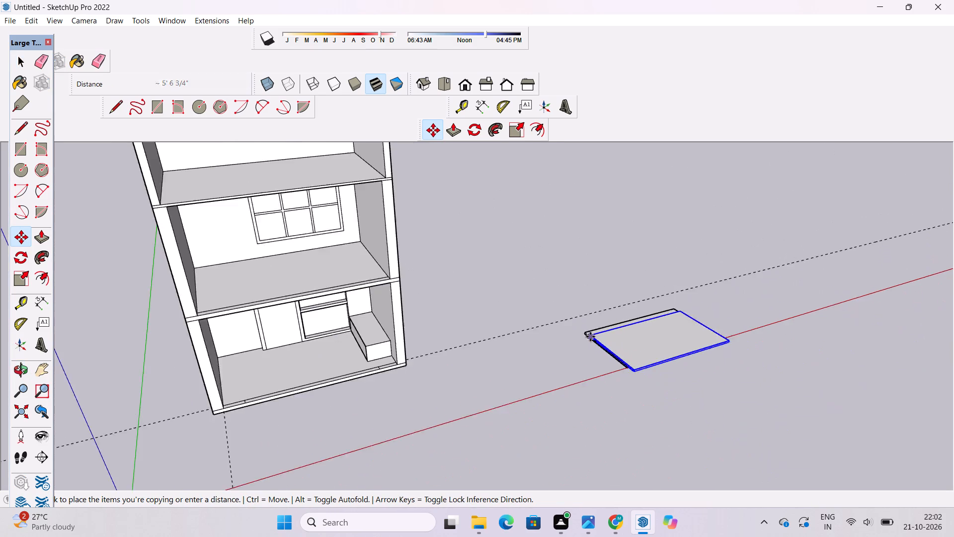
scroll(590, 337, down, 9)
scroll(444, 239, up, 6)
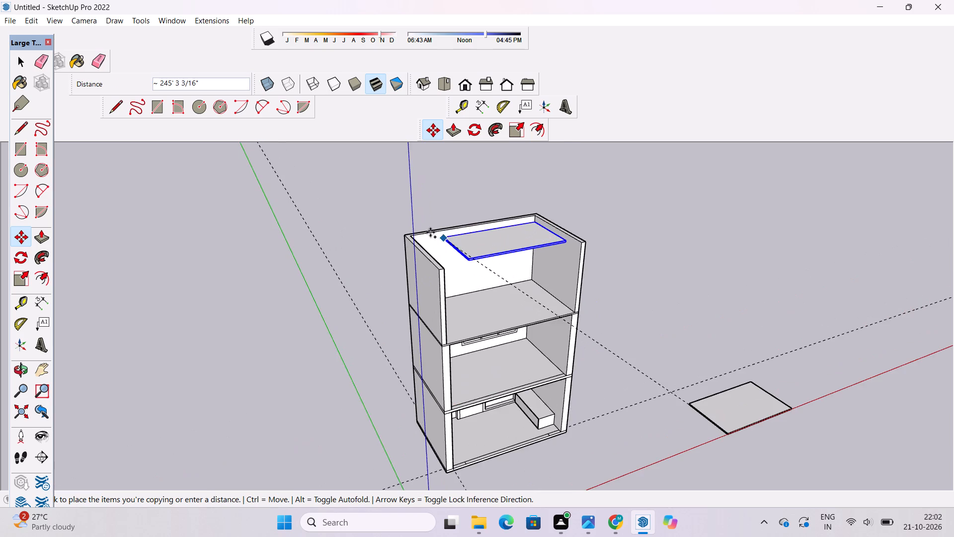
scroll(423, 231, up, 15)
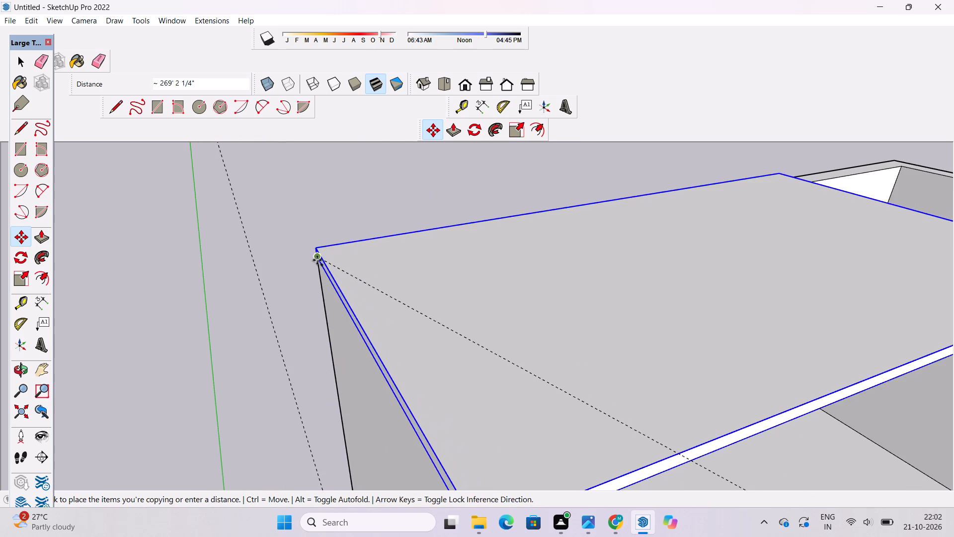
click(317, 260)
Explode the copied roof slab group on top of the third storey.
key(space)
scroll(320, 257, down, 5)
right_click(420, 277)
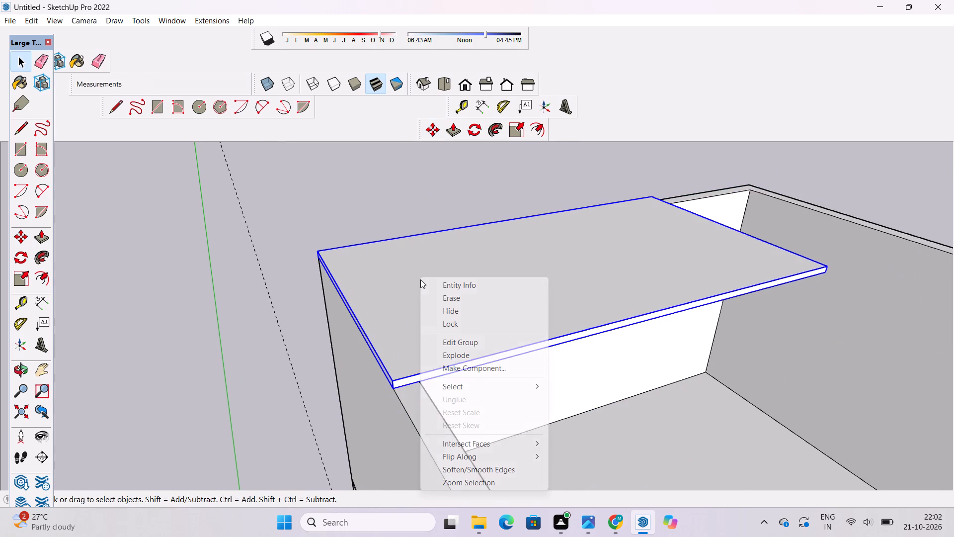
click(459, 352)
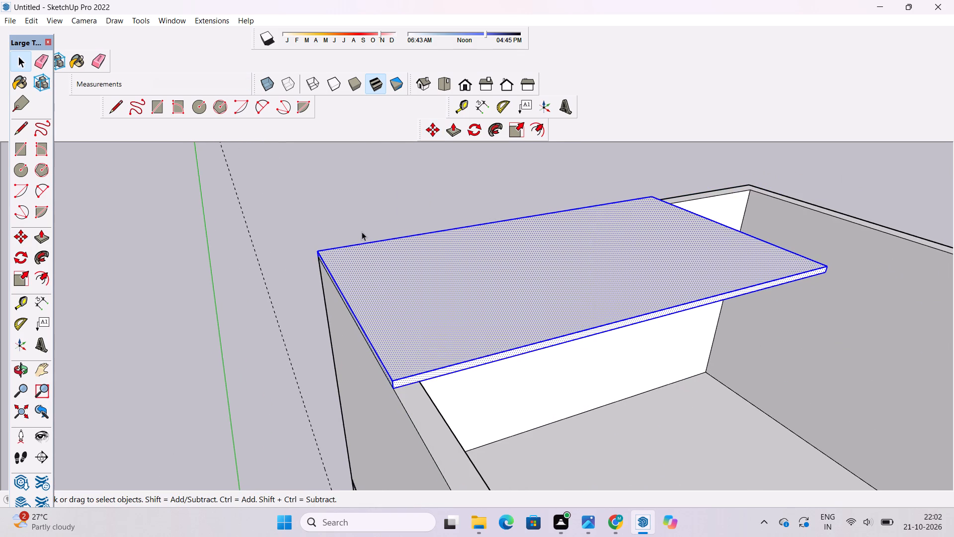
click(355, 215)
Push/Pull the new roof slab's right-hand end face out 29' to the outer face of the right-hand wall.
key(o)
scroll(355, 215, down, 5)
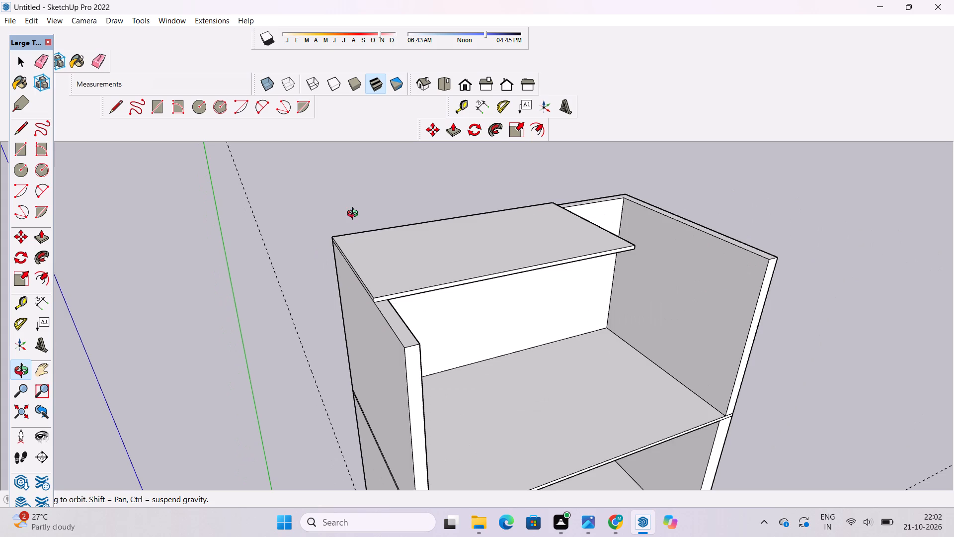
shift+drag(372, 236, 358, 250)
drag(440, 267, 351, 285)
shift+click(486, 292)
drag(486, 292, 348, 294)
shift+drag(481, 307, 486, 255)
drag(544, 284, 424, 285)
scroll(427, 282, down, 5)
drag(510, 295, 402, 307)
scroll(447, 274, up, 5)
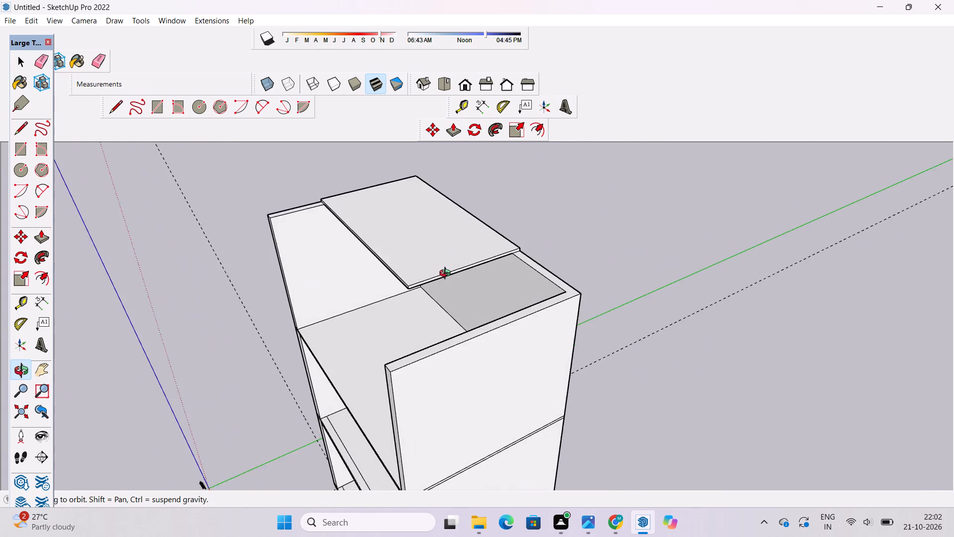
scroll(447, 274, up, 4)
shift+drag(481, 285, 442, 306)
drag(442, 306, 437, 277)
scroll(437, 274, down, 3)
shift+drag(446, 289, 426, 258)
drag(426, 258, 430, 278)
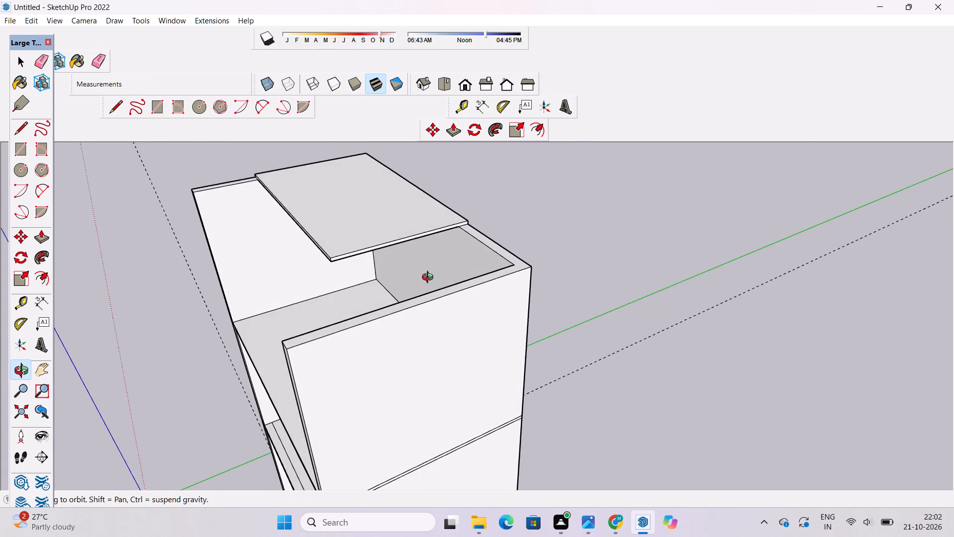
scroll(430, 278, down, 4)
shift+drag(430, 279, 396, 284)
drag(396, 284, 441, 318)
scroll(410, 298, up, 4)
shift+click(406, 291)
drag(397, 290, 394, 283)
key(p)
scroll(390, 273, up, 10)
click(390, 272)
scroll(390, 272, down, 4)
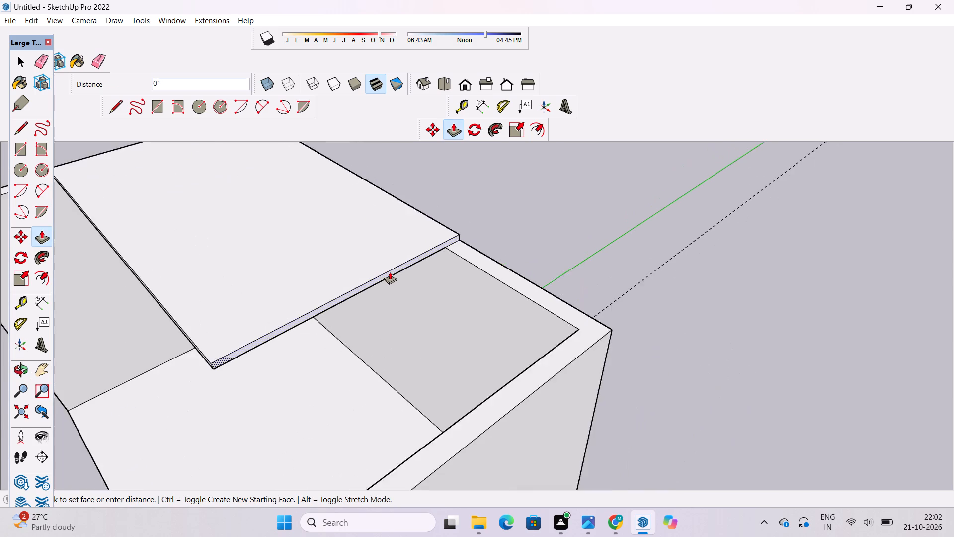
scroll(390, 272, down, 11)
scroll(424, 324, up, 2)
click(433, 338)
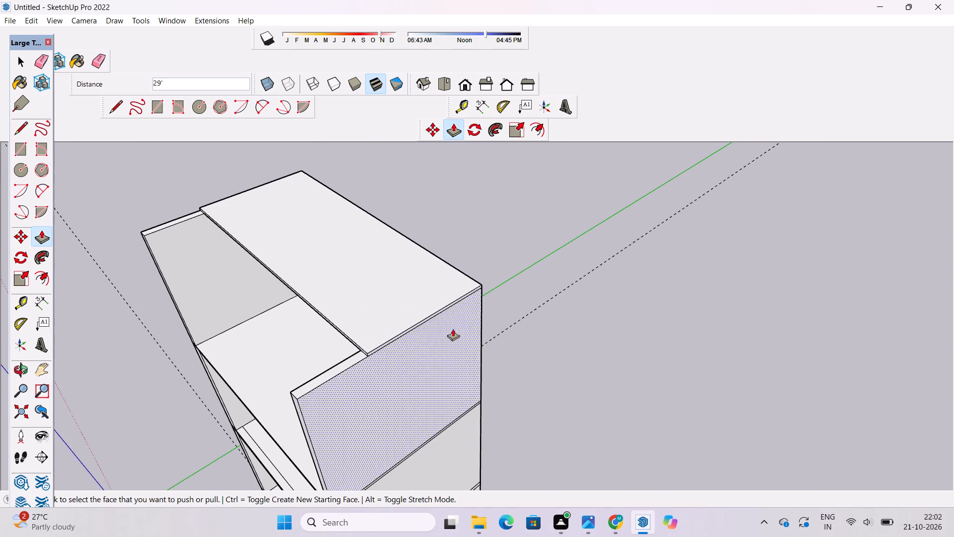
Push/Pull the new roof slab's front face forward 20' to align with the front ends of the side walls.
scroll(524, 289, down, 5)
scroll(403, 322, up, 14)
scroll(457, 307, down, 6)
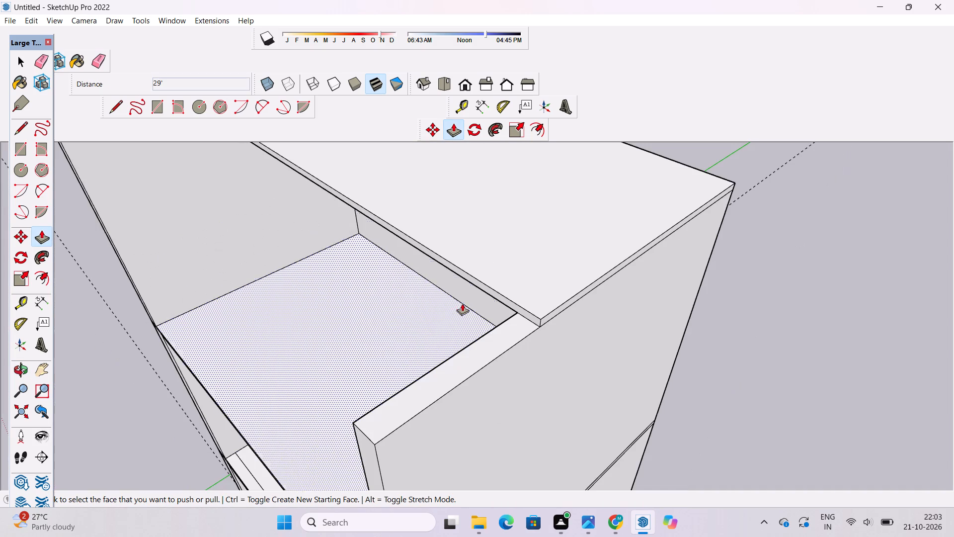
click(497, 296)
scroll(499, 286, down, 9)
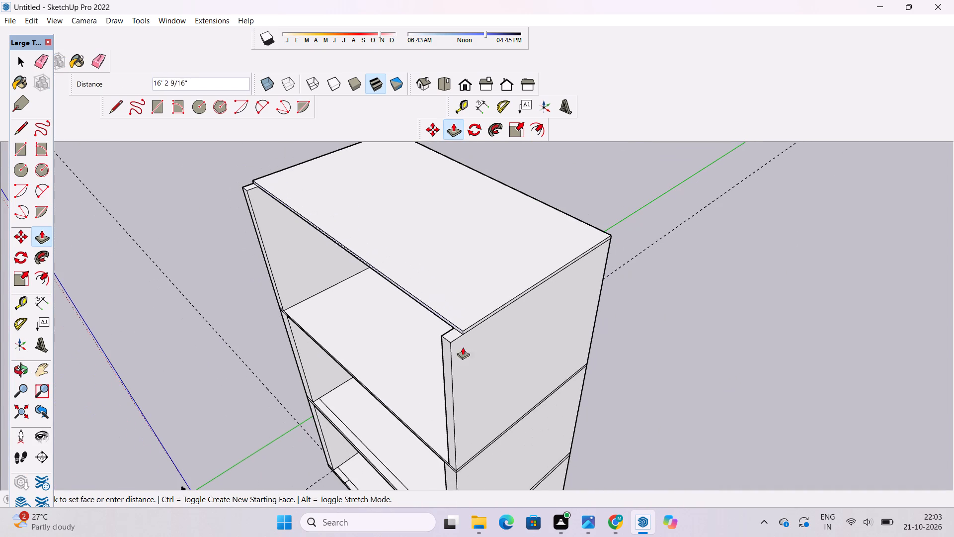
click(454, 371)
Examine the roofed building and its open storeys from the front.
scroll(454, 371, down, 2)
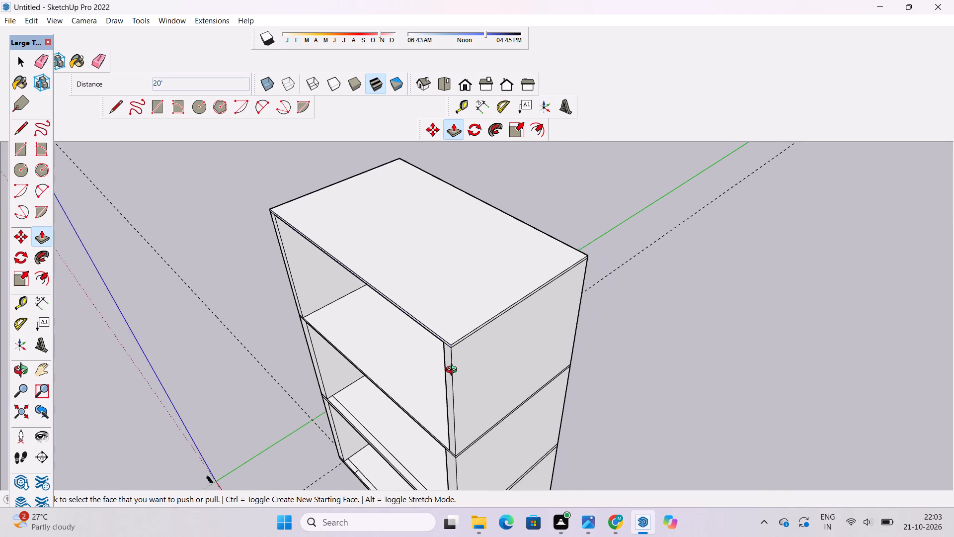
key(o)
scroll(464, 365, down, 6)
drag(439, 376, 523, 344)
shift+drag(484, 360, 672, 315)
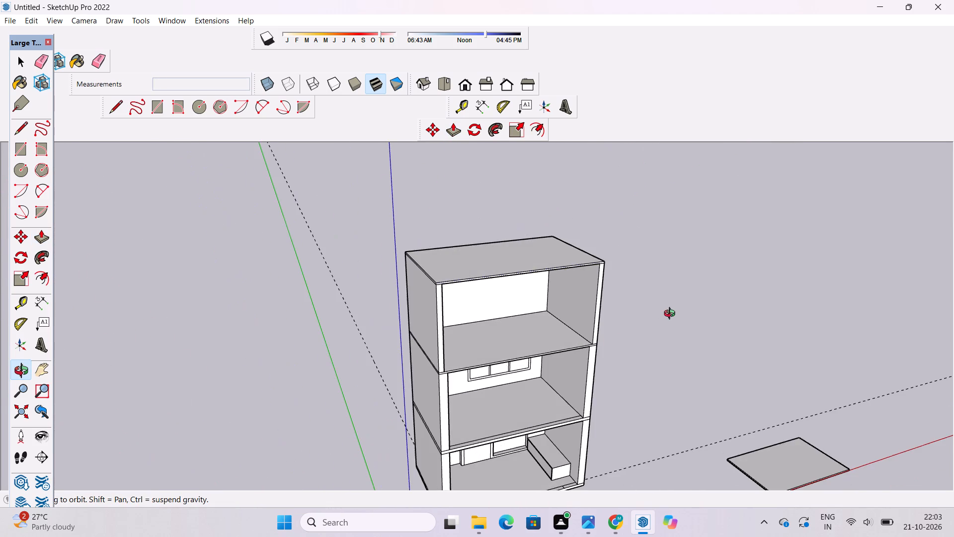
scroll(575, 349, up, 5)
shift+drag(593, 358, 578, 339)
scroll(573, 336, down, 2)
drag(575, 334, 574, 338)
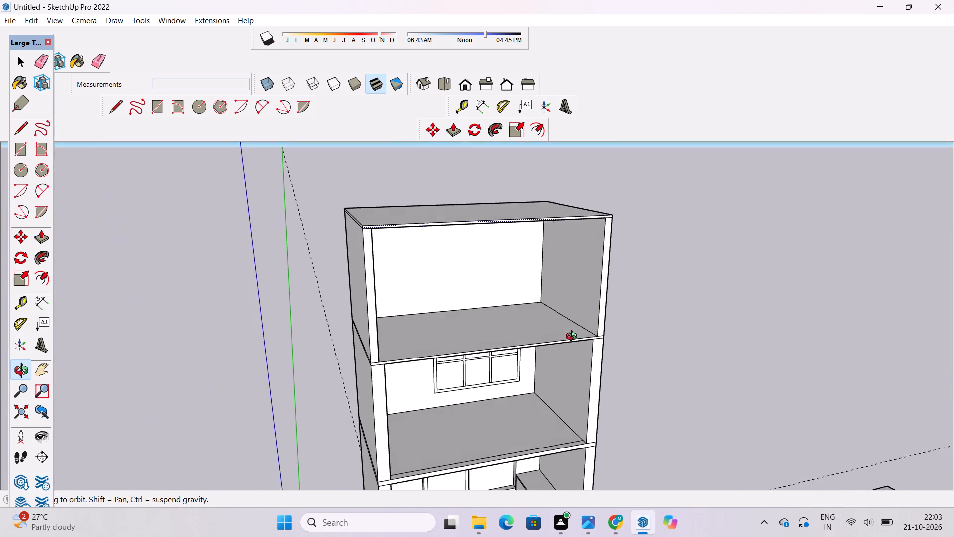
drag(574, 338, 570, 342)
drag(589, 355, 543, 370)
shift+drag(538, 371, 546, 336)
shift+scroll(546, 336, down, 4)
shift+drag(542, 378, 538, 347)
drag(532, 358, 517, 412)
Measure with the Line tool from the lowest slab's front right-hand corner to the short dividing line on its front strip.
scroll(546, 429, up, 4)
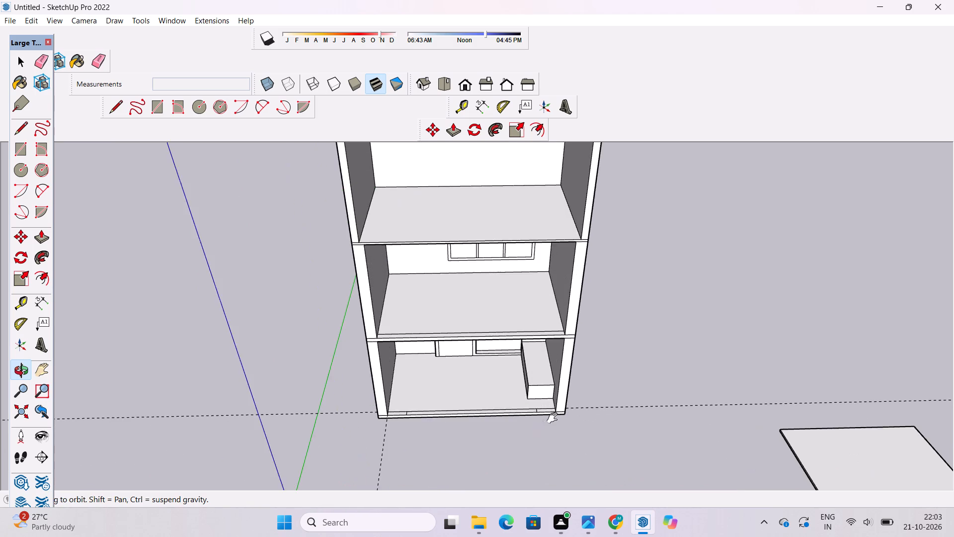
shift+drag(553, 418, 506, 416)
shift+scroll(502, 384, up, 4)
shift+drag(500, 384, 526, 364)
shift+scroll(527, 422, up, 2)
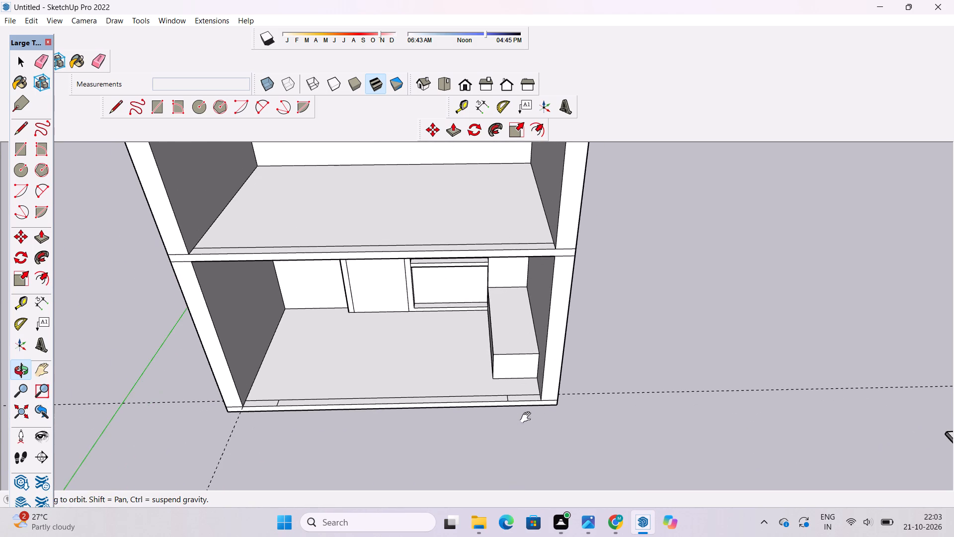
shift+scroll(531, 411, up, 7)
shift+click(528, 404)
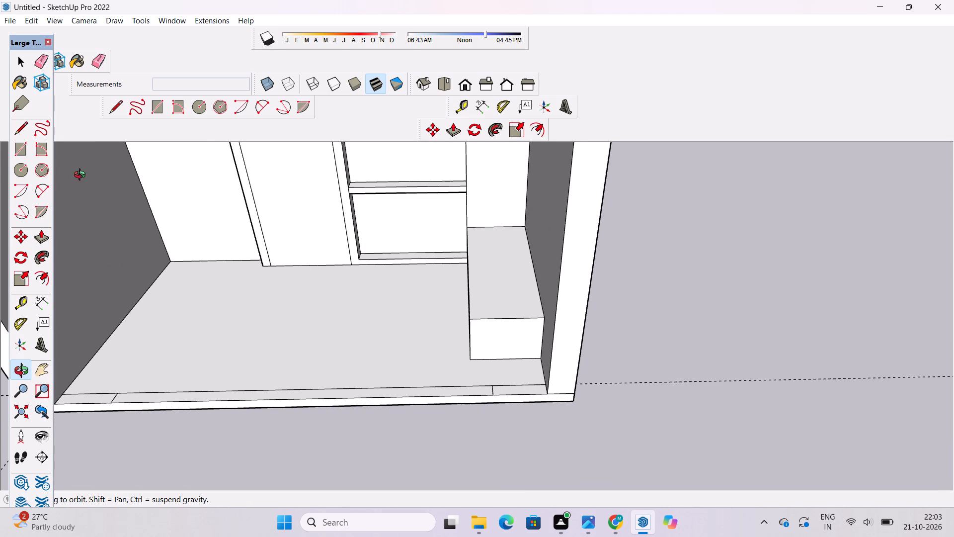
click(108, 115)
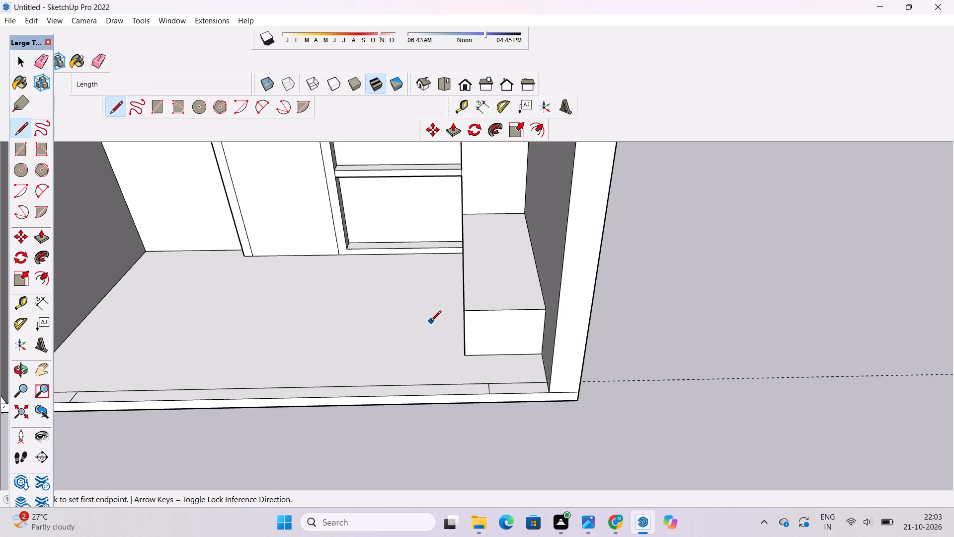
scroll(448, 339, up, 1)
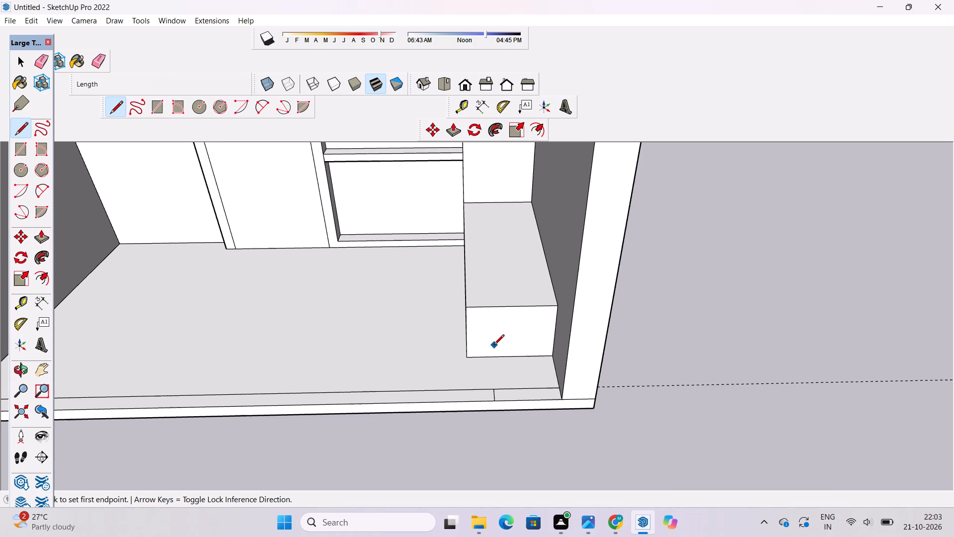
scroll(523, 351, up, 3)
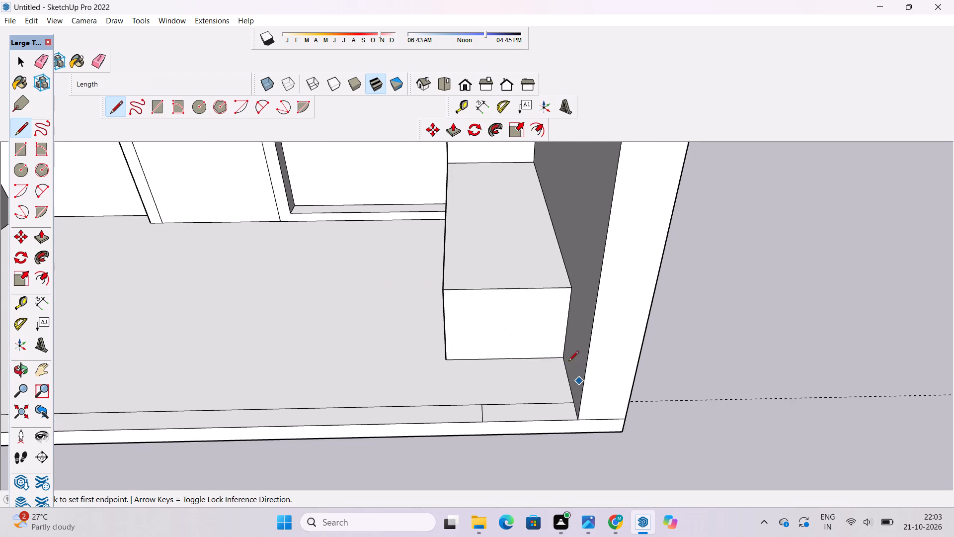
scroll(560, 356, down, 4)
scroll(610, 426, up, 7)
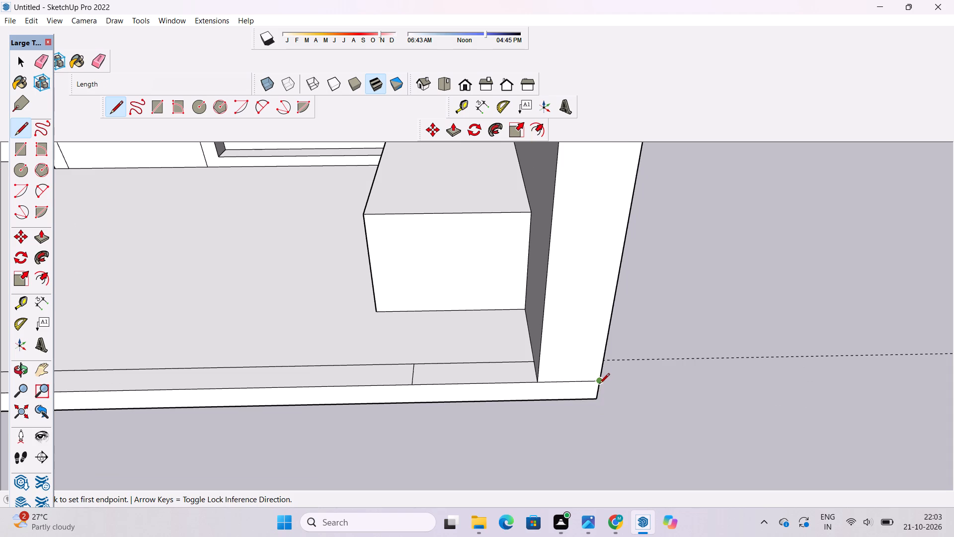
click(600, 384)
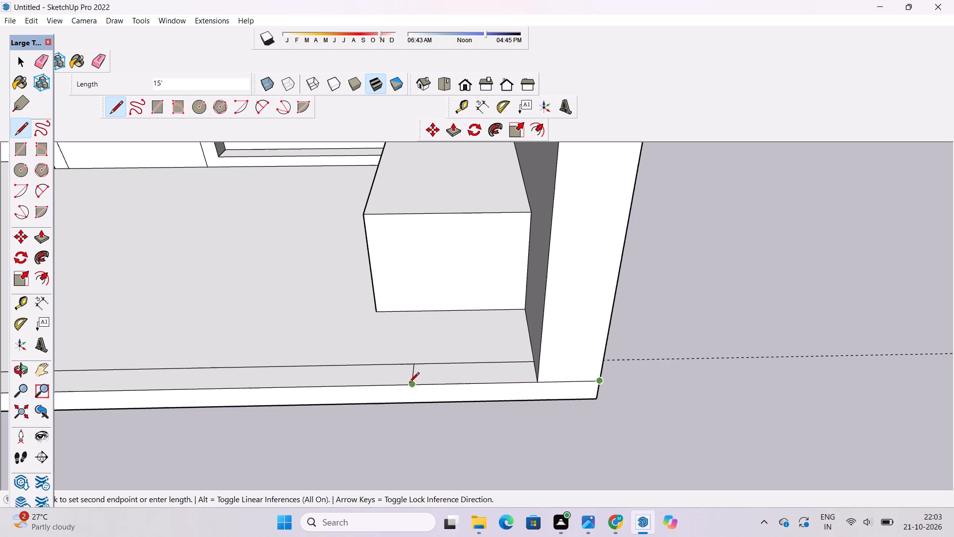
key(space)
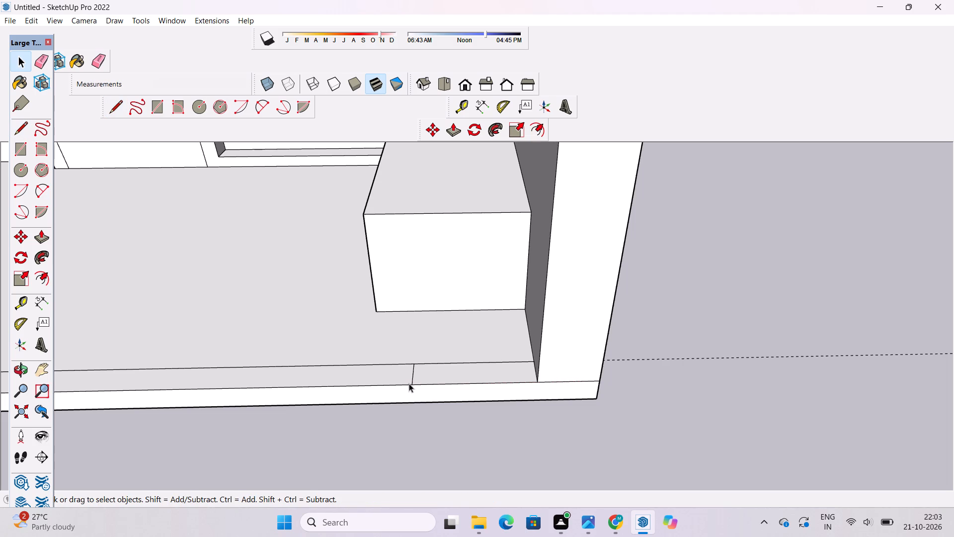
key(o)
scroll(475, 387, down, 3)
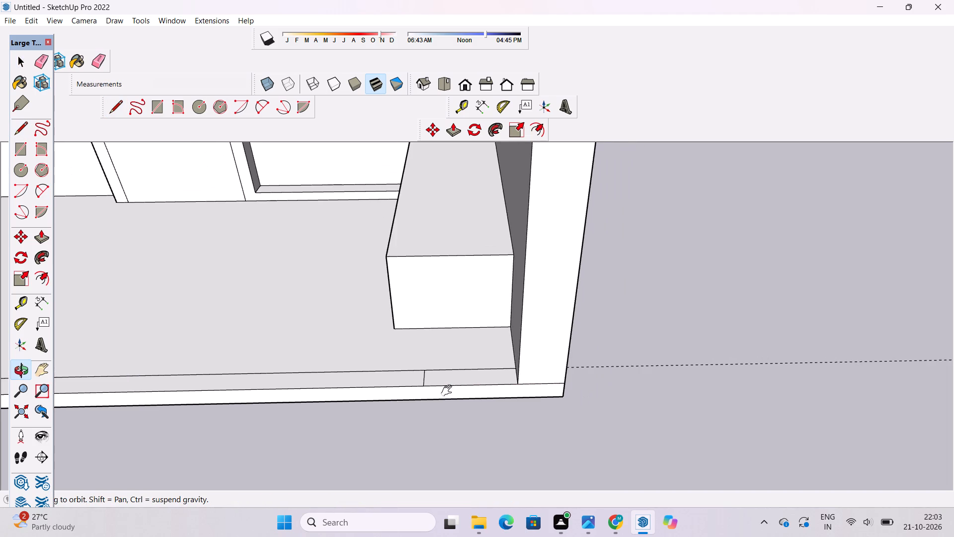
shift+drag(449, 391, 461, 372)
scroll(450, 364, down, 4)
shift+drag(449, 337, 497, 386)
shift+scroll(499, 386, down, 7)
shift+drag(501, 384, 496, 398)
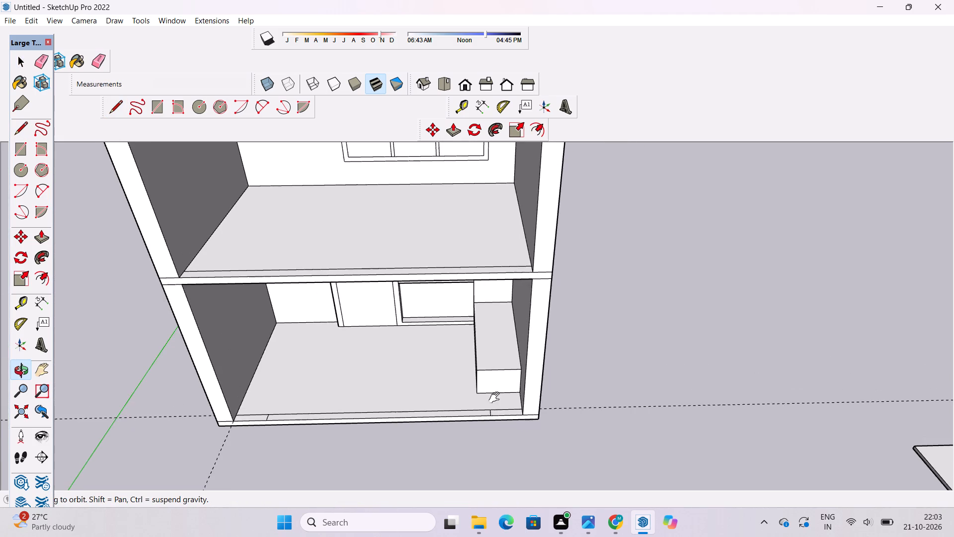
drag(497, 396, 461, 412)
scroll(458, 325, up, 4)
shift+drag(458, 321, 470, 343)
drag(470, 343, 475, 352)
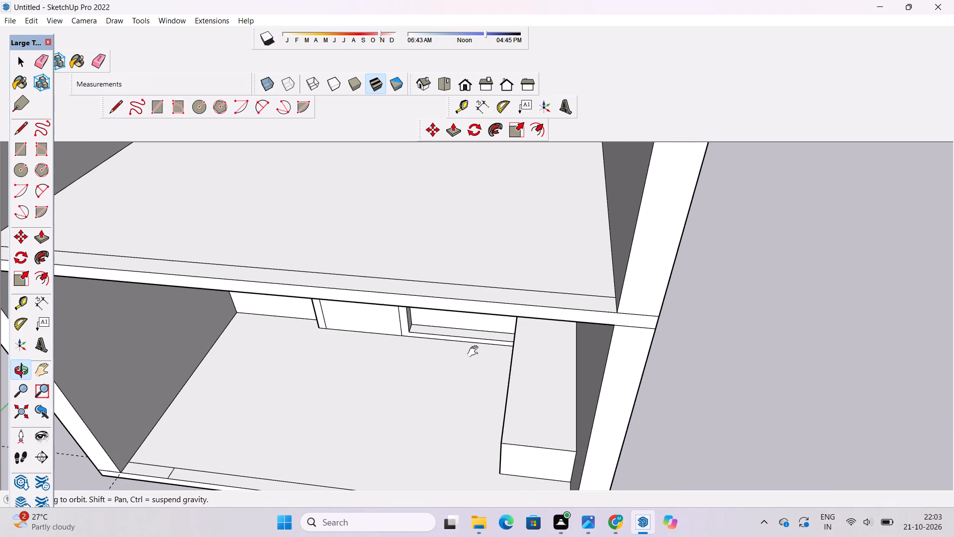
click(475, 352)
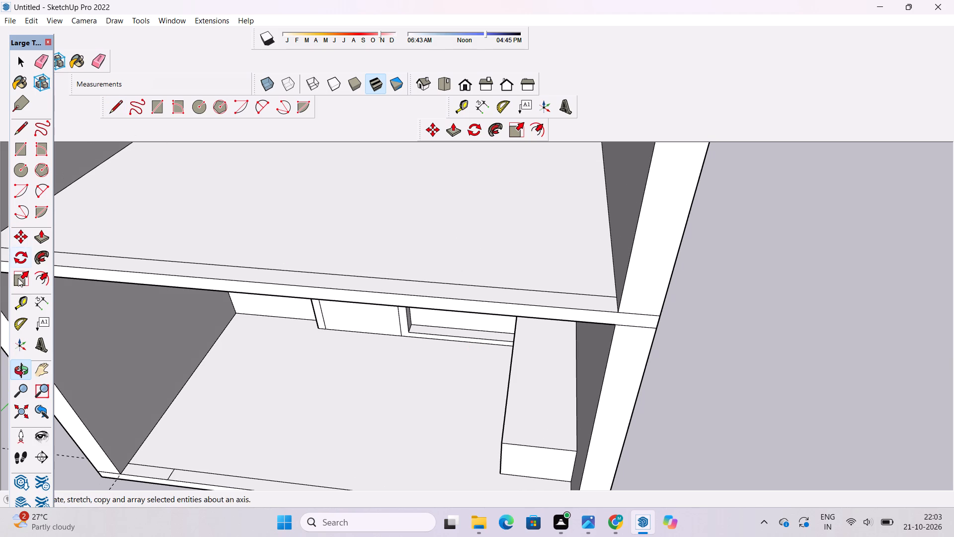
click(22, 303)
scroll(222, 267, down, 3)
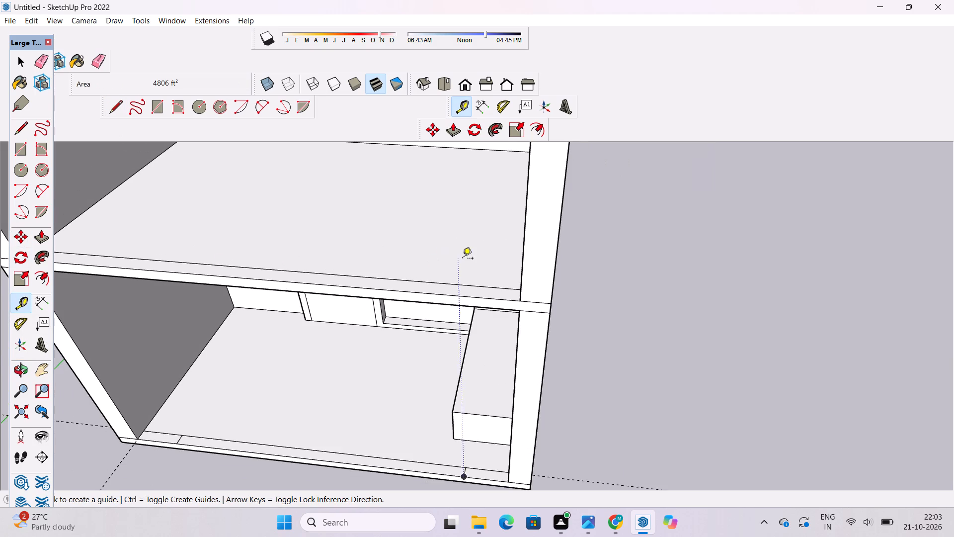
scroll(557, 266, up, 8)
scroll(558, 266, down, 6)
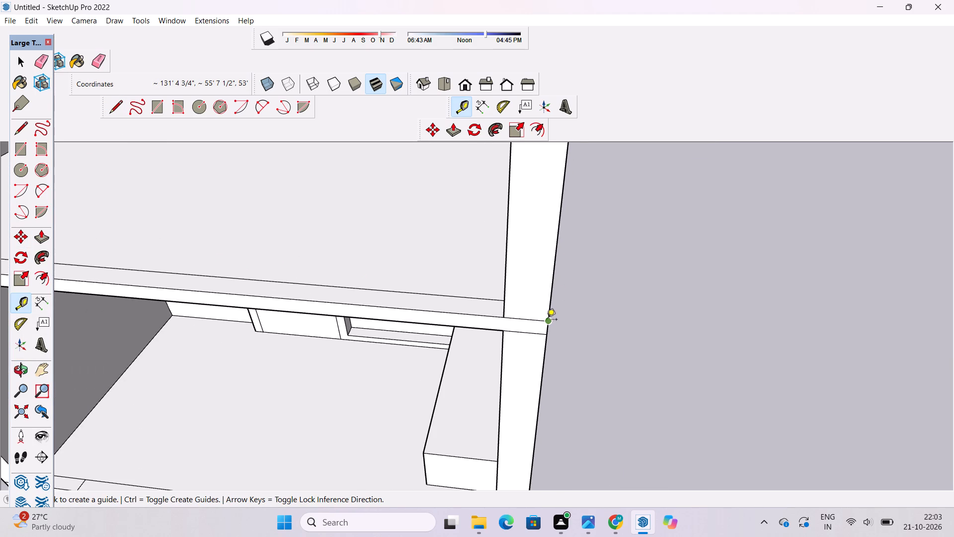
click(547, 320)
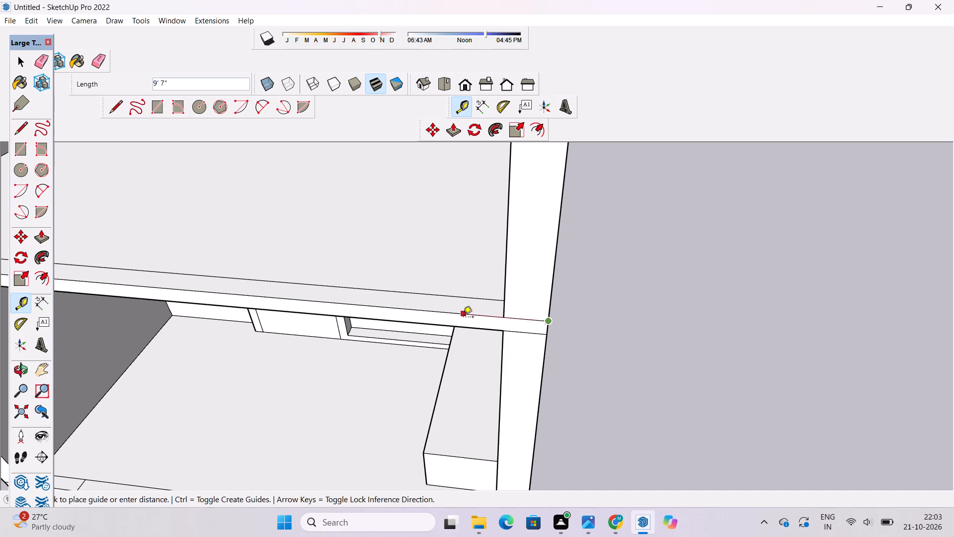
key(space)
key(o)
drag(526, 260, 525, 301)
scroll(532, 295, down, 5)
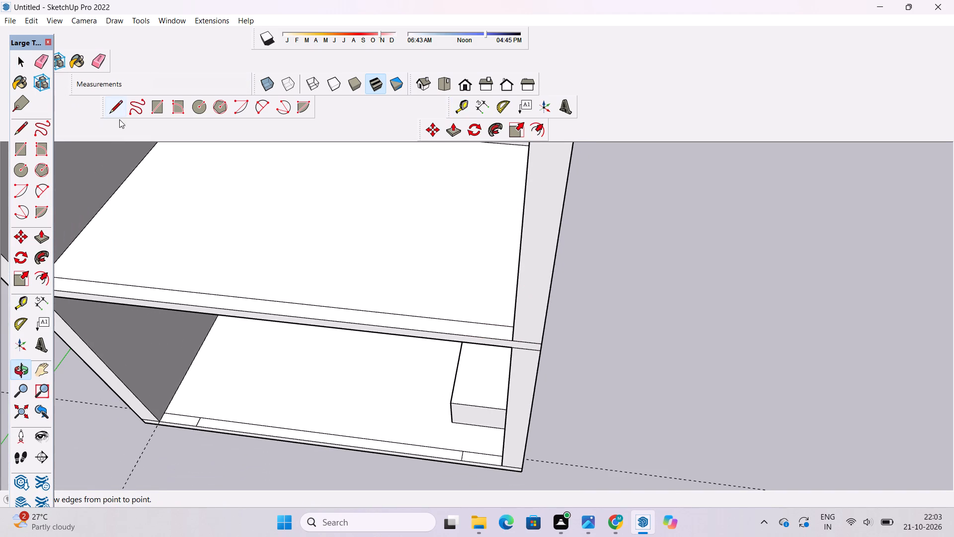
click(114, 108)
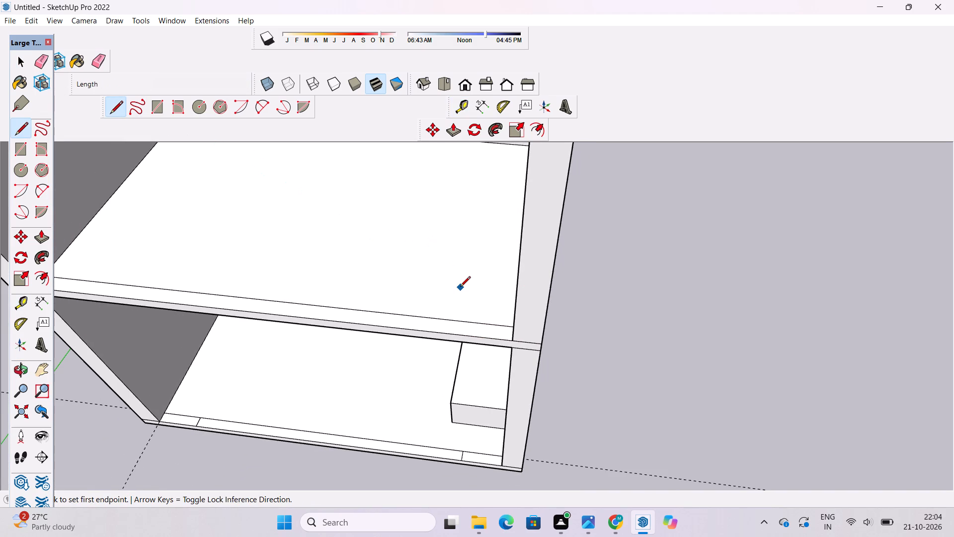
Place a guide line 52' above the lowest slab's right-hand dividing line, crossing the front strip of the middle storey's floor.
key(o)
scroll(391, 322, down, 6)
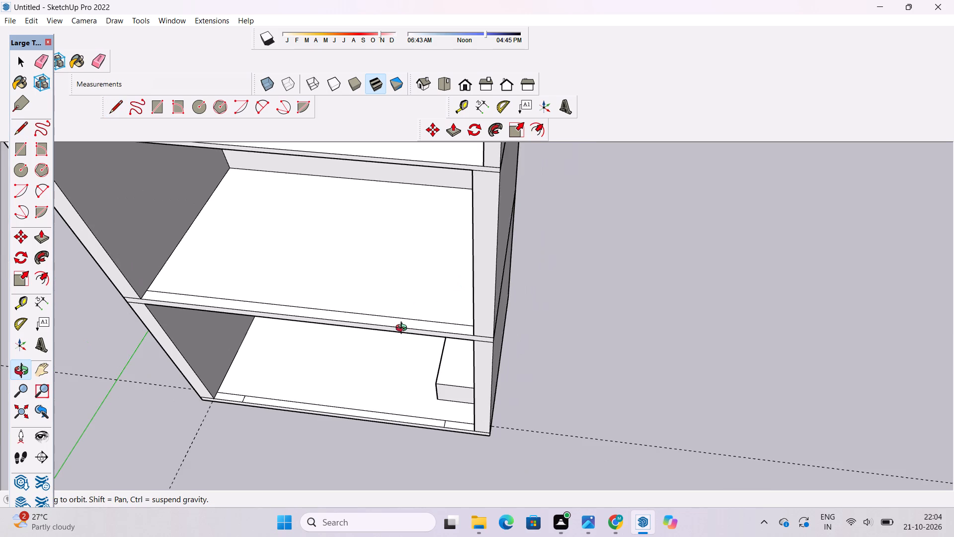
shift+drag(365, 343, 492, 331)
scroll(453, 376, up, 3)
shift+drag(446, 377, 406, 382)
shift+drag(431, 394, 354, 405)
shift+scroll(388, 429, up, 3)
shift+drag(389, 429, 389, 420)
drag(389, 420, 397, 411)
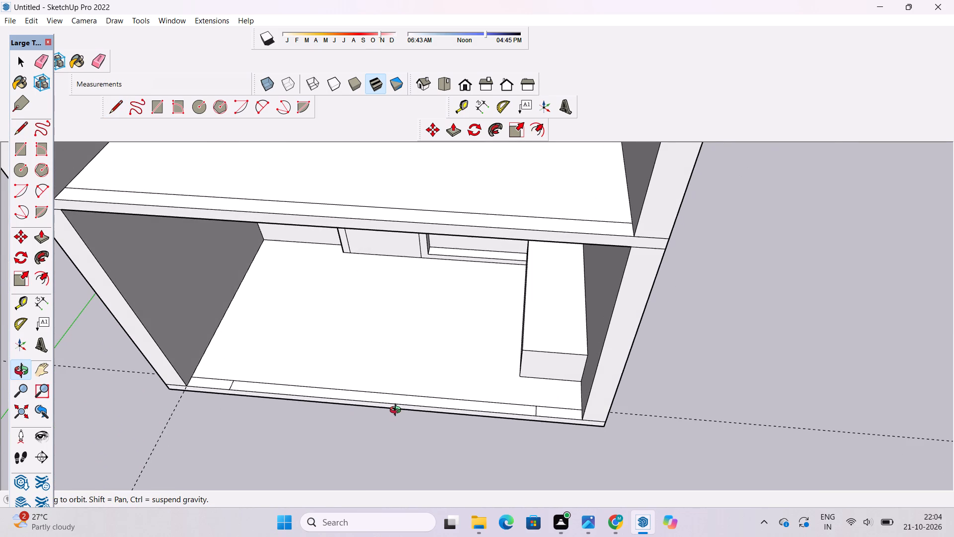
key(t)
scroll(538, 412, up, 8)
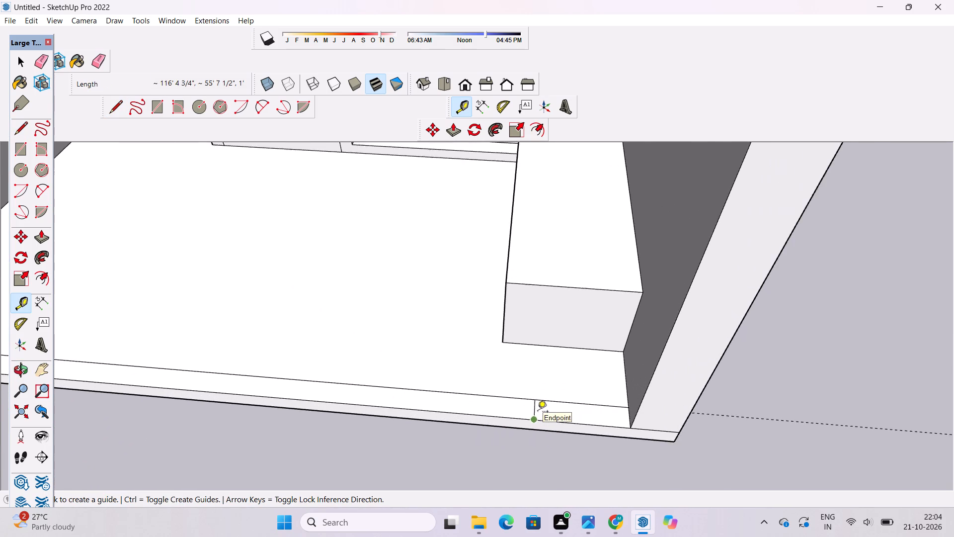
click(536, 407)
scroll(536, 407, down, 8)
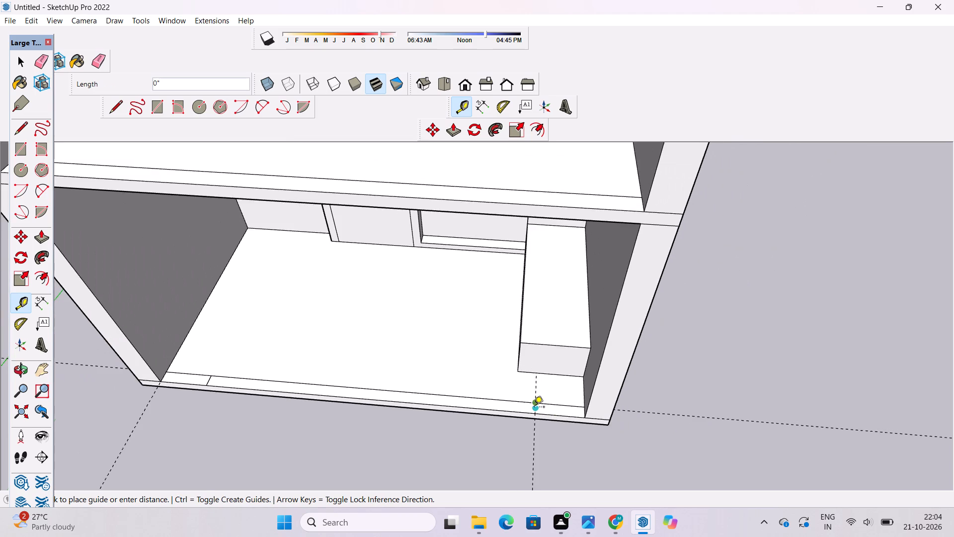
scroll(534, 408, down, 4)
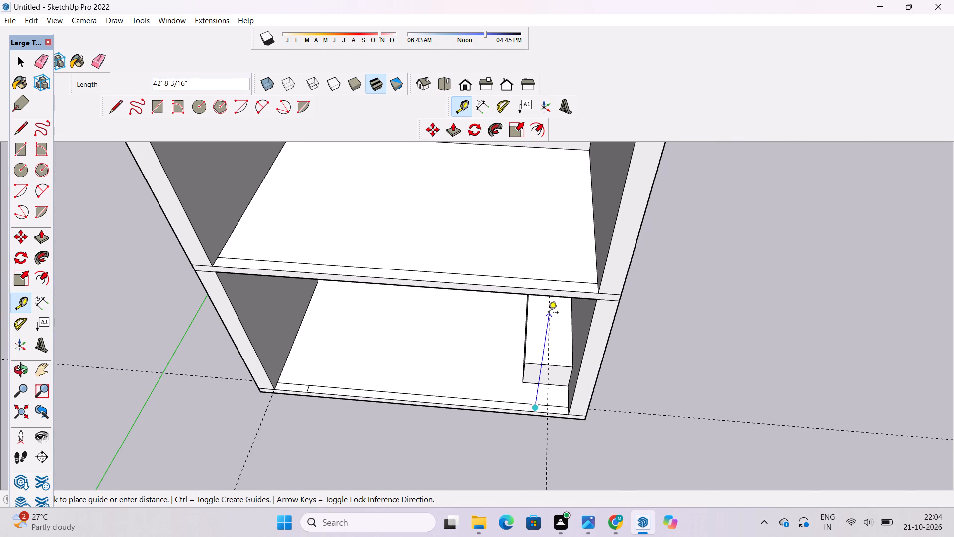
scroll(548, 312, up, 1)
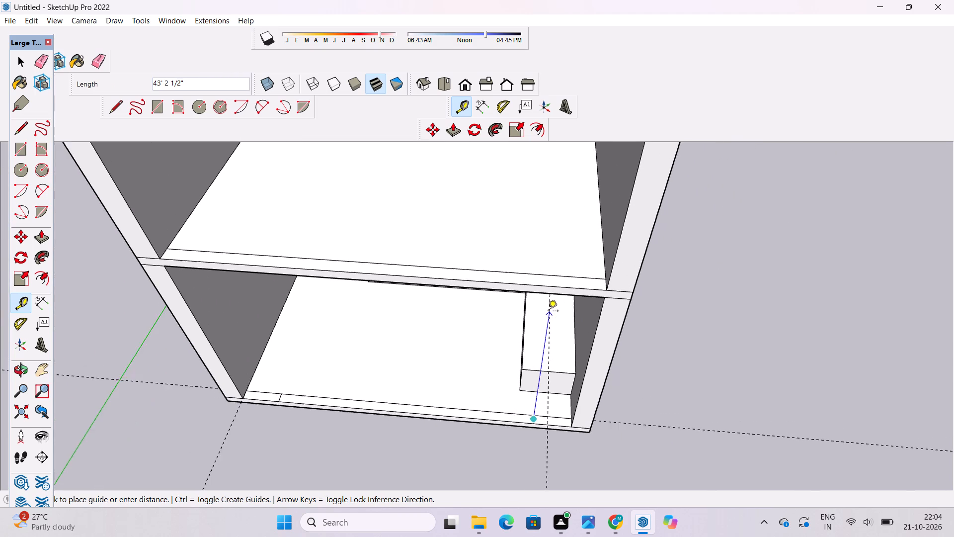
scroll(548, 312, up, 1)
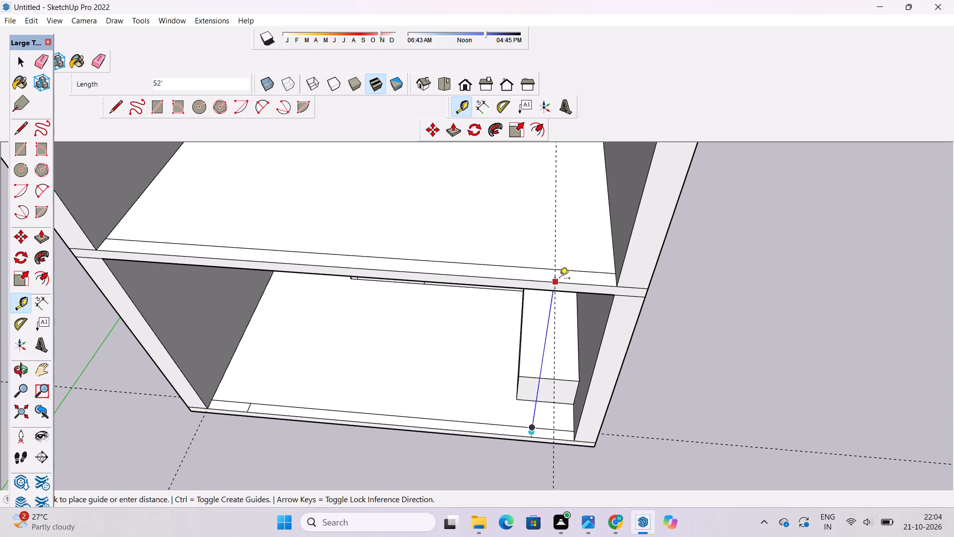
click(559, 279)
Place a guide line 52' above the lowest slab's left-hand dividing line, crossing the front strip of the middle storey's floor.
scroll(559, 279, down, 7)
scroll(367, 368, up, 5)
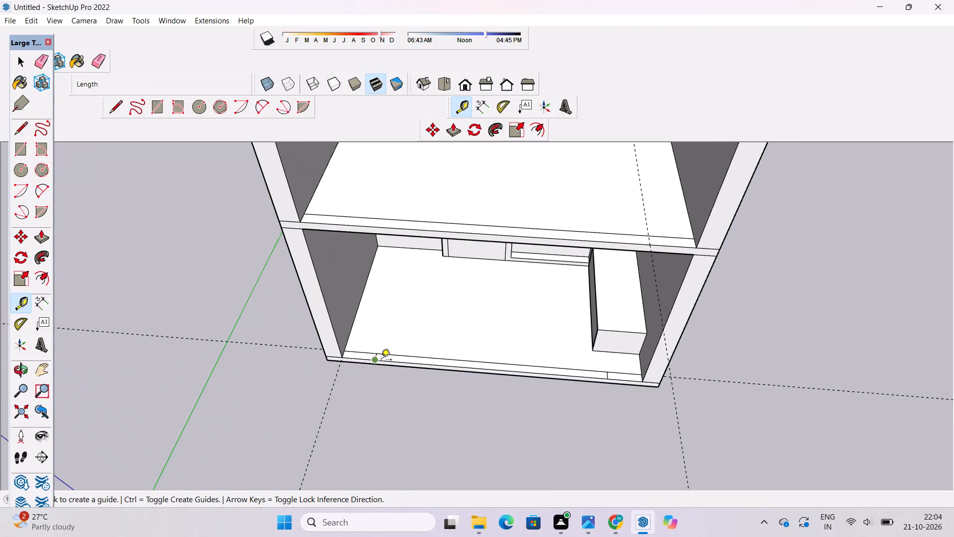
scroll(381, 360, up, 13)
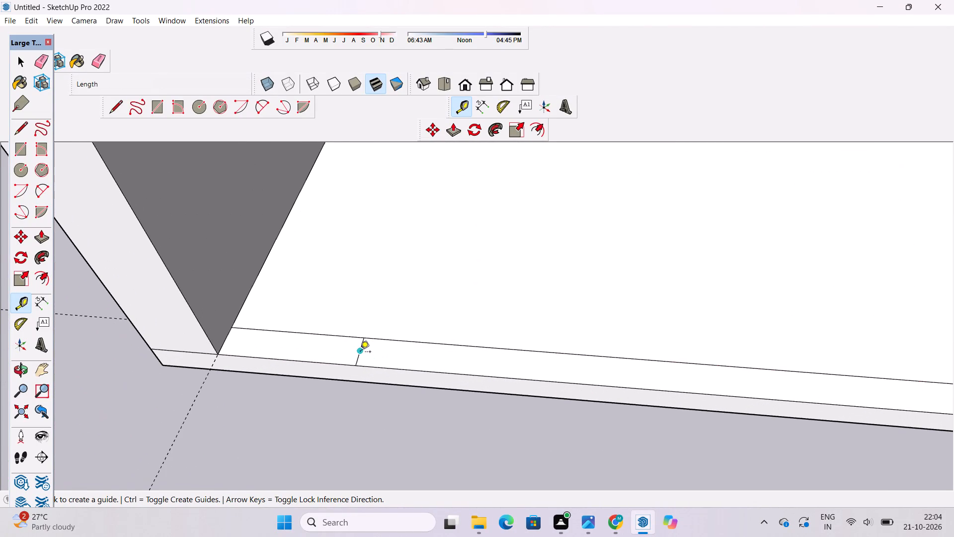
click(360, 353)
scroll(360, 353, down, 10)
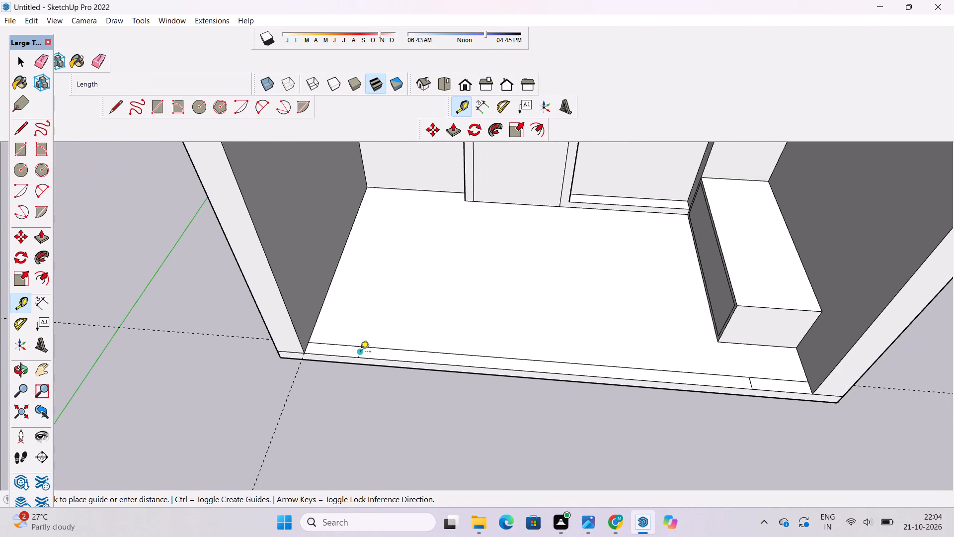
scroll(360, 353, down, 6)
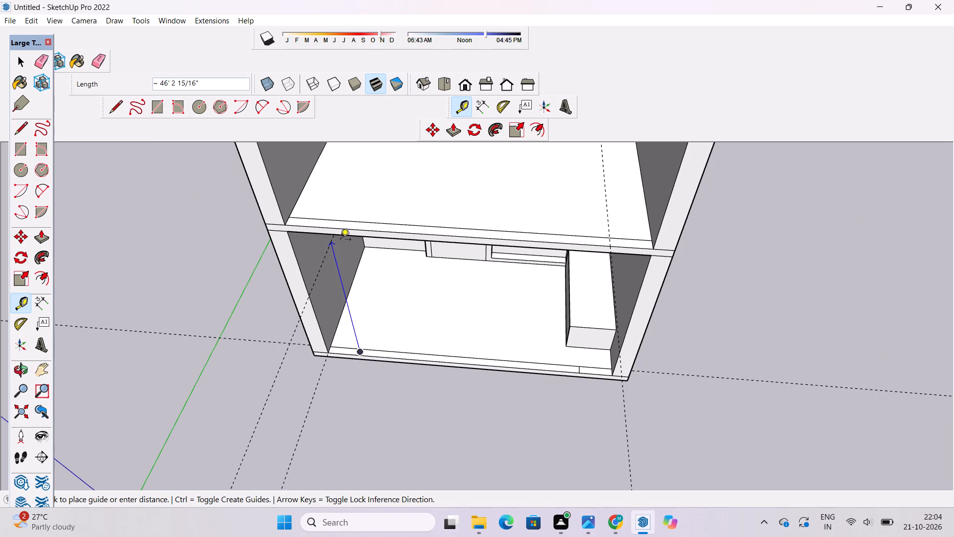
scroll(340, 240, up, 2)
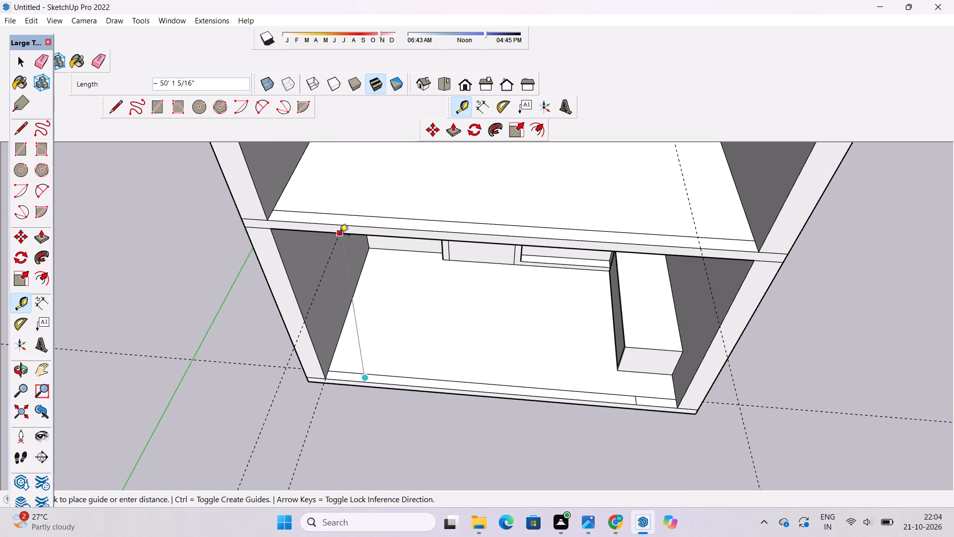
click(322, 214)
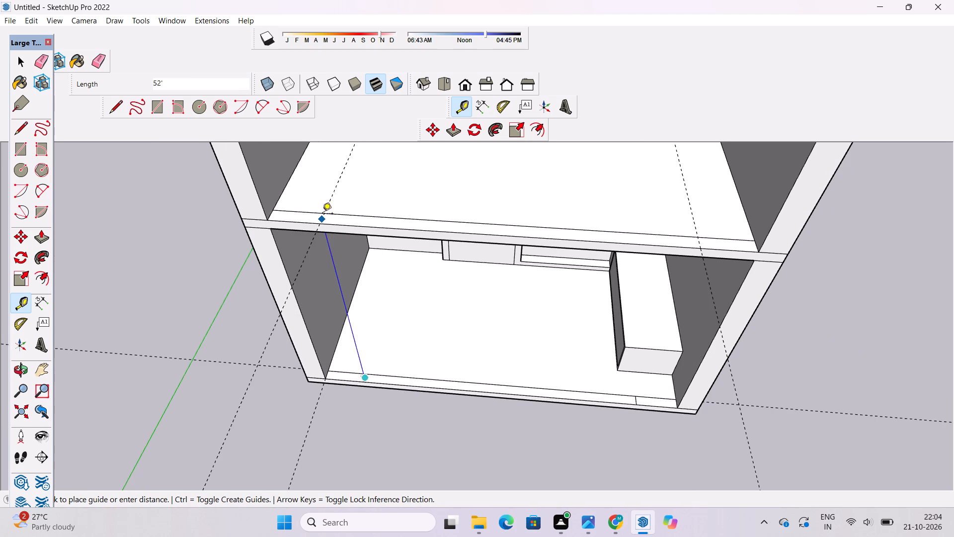
key(space)
Draw a dividing line along the left-hand guide across the front strip of the middle storey's floor.
text(o)
scroll(383, 232, down, 9)
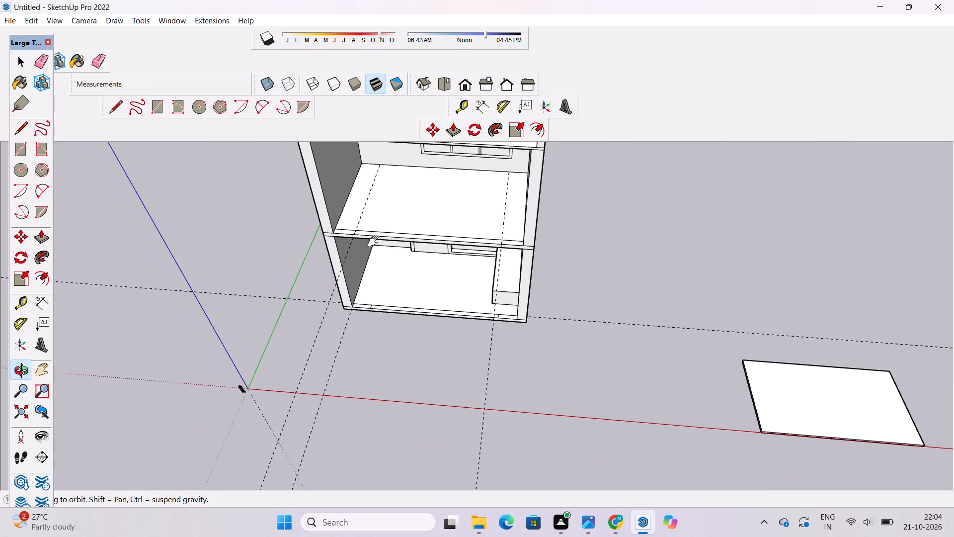
shift+drag(375, 242, 394, 308)
drag(385, 324, 438, 347)
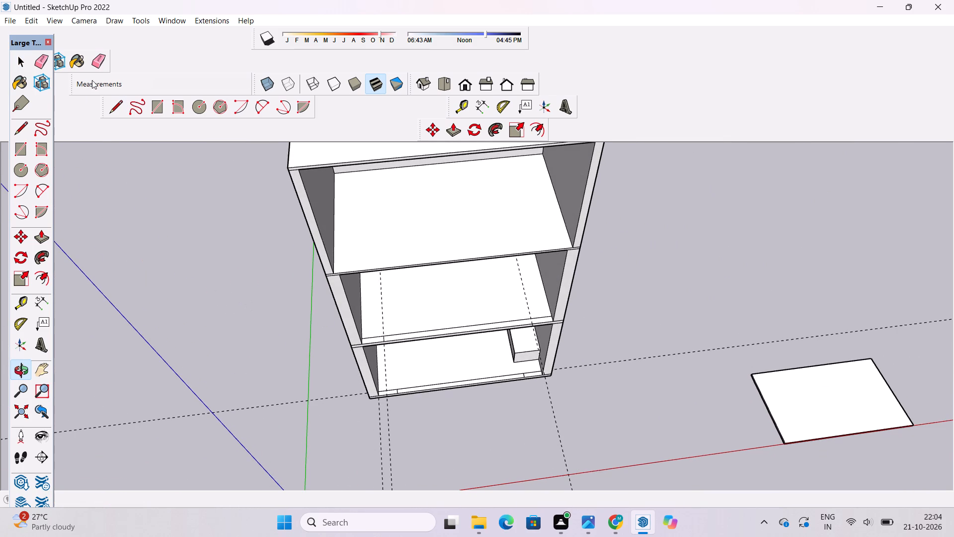
click(111, 111)
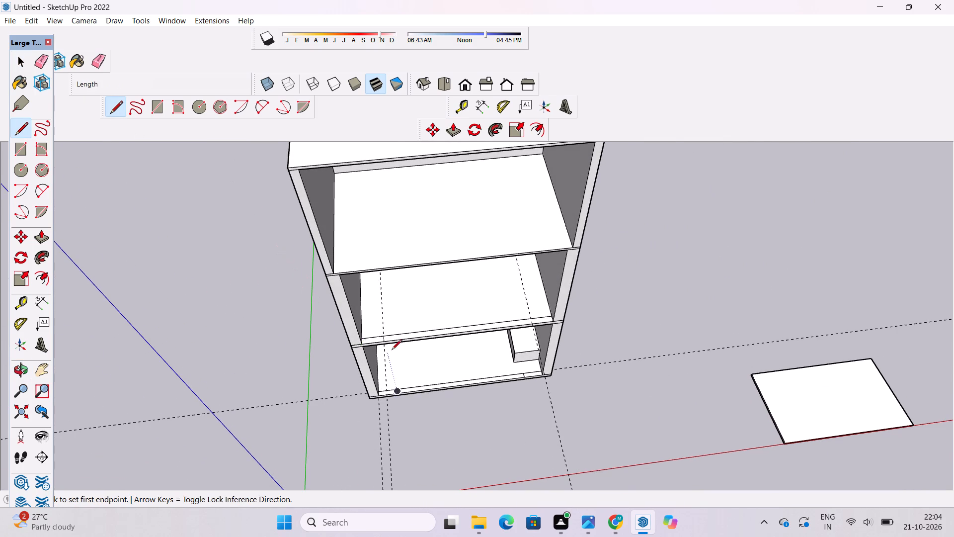
scroll(392, 351, up, 20)
click(392, 296)
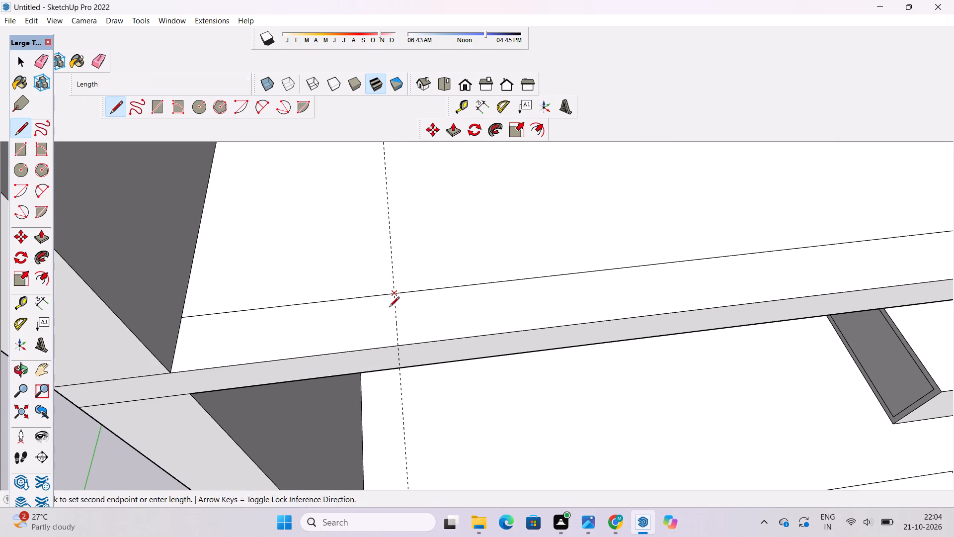
click(397, 341)
Draw a 3' dividing line along the right-hand guide across the front strip of the middle storey's floor.
scroll(306, 318, down, 14)
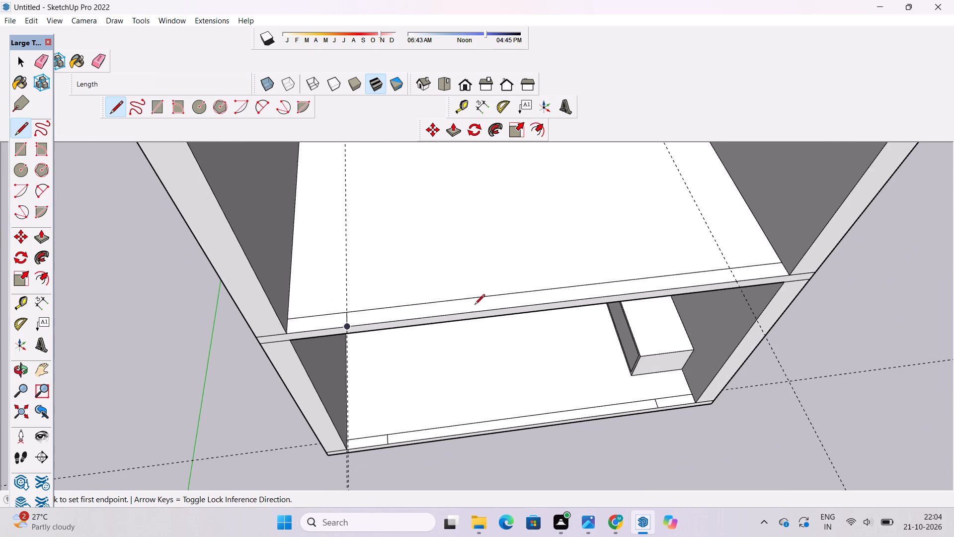
scroll(384, 337, down, 4)
scroll(620, 298, up, 14)
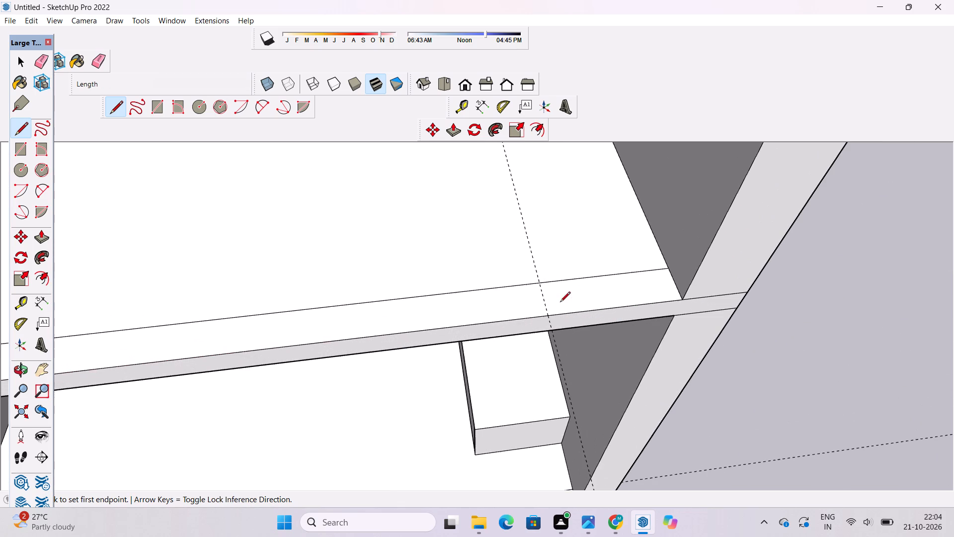
click(540, 284)
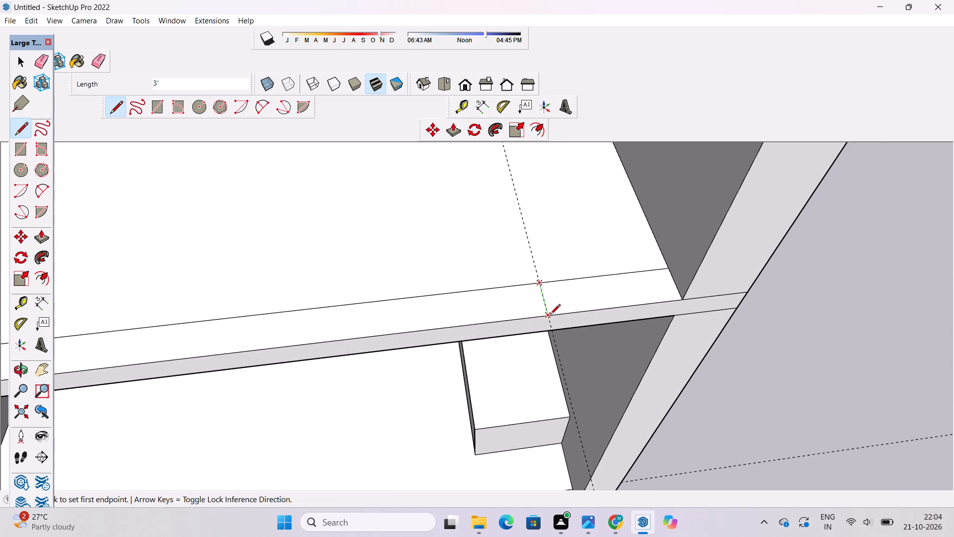
click(550, 315)
Erase the two guide lines crossing the middle storey's floor.
click(103, 63)
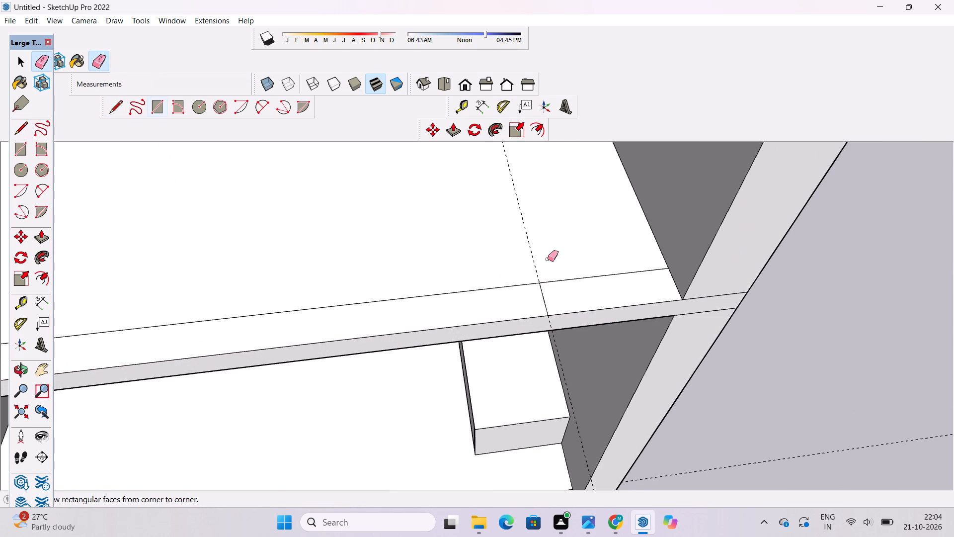
scroll(679, 235, down, 14)
scroll(144, 274, up, 1)
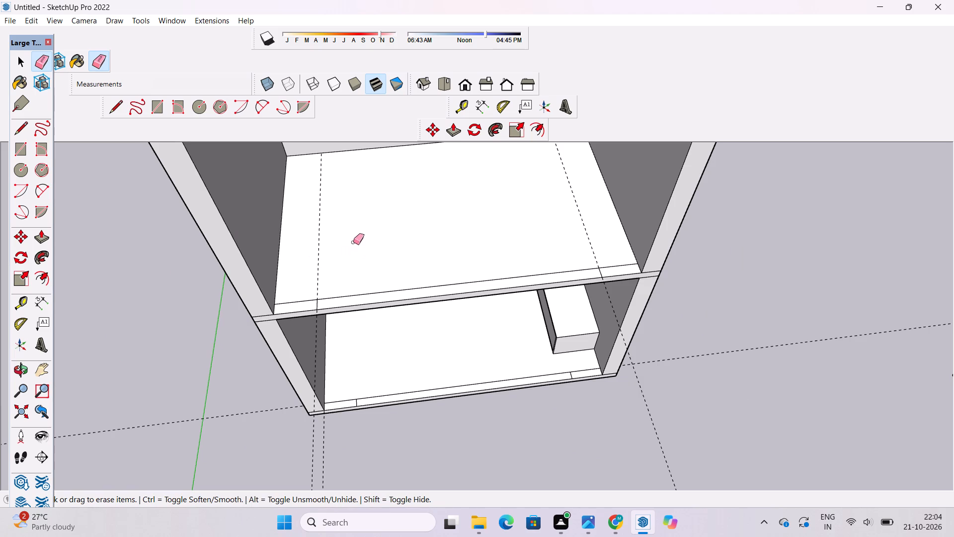
drag(353, 242, 316, 274)
drag(585, 202, 581, 214)
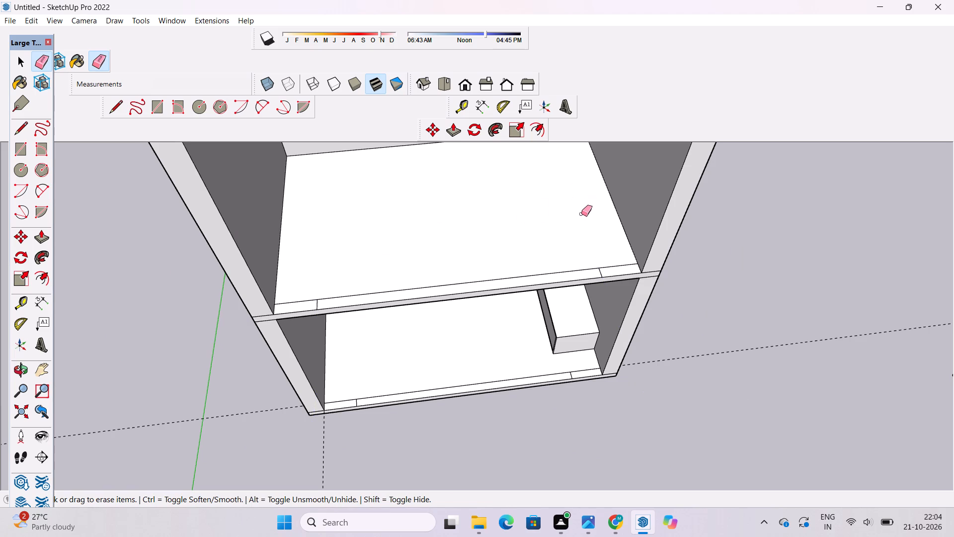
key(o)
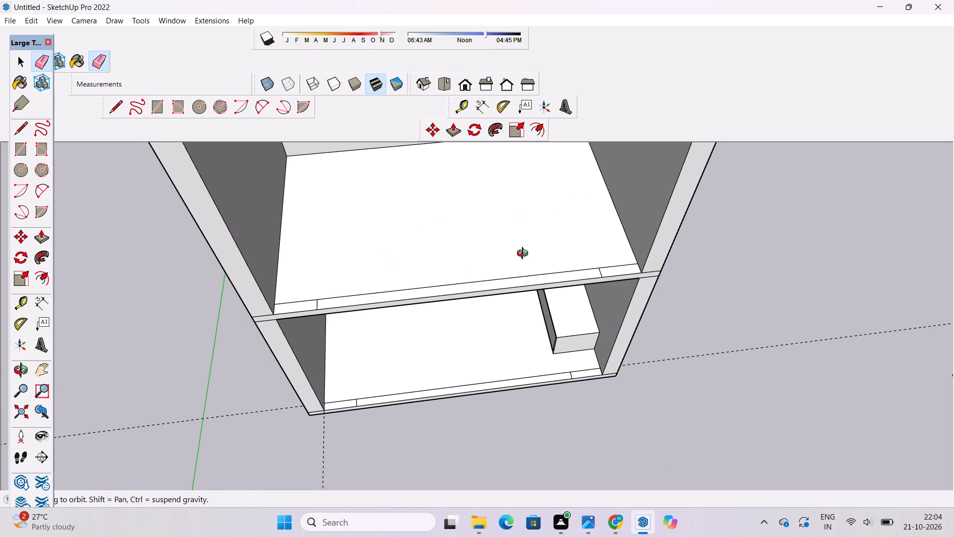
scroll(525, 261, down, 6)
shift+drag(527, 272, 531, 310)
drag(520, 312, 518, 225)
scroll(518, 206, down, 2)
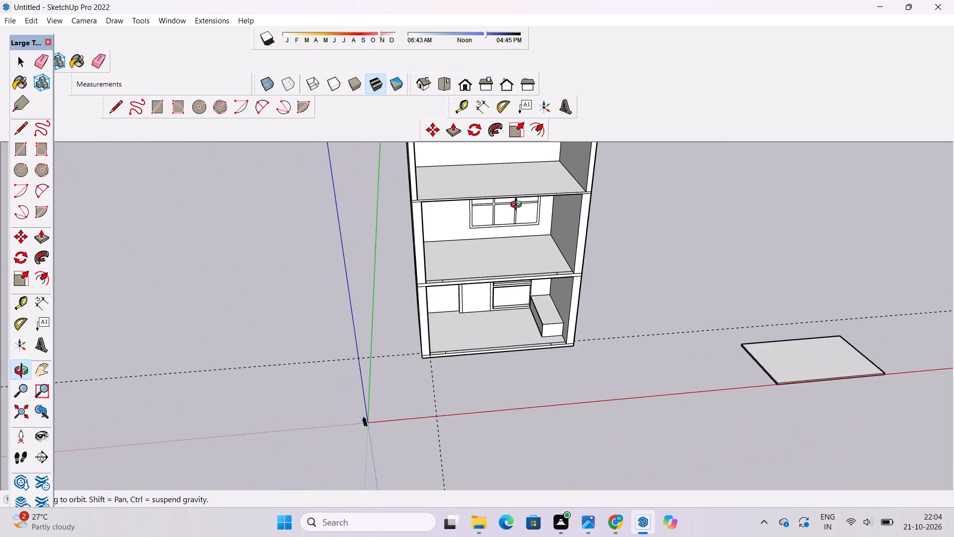
Push/Pull the left end section of the lowest slab's front strip up 50' to the underside of the middle storey's floor.
scroll(518, 206, down, 2)
shift+drag(512, 231, 507, 257)
drag(513, 318, 462, 358)
scroll(431, 316, up, 1)
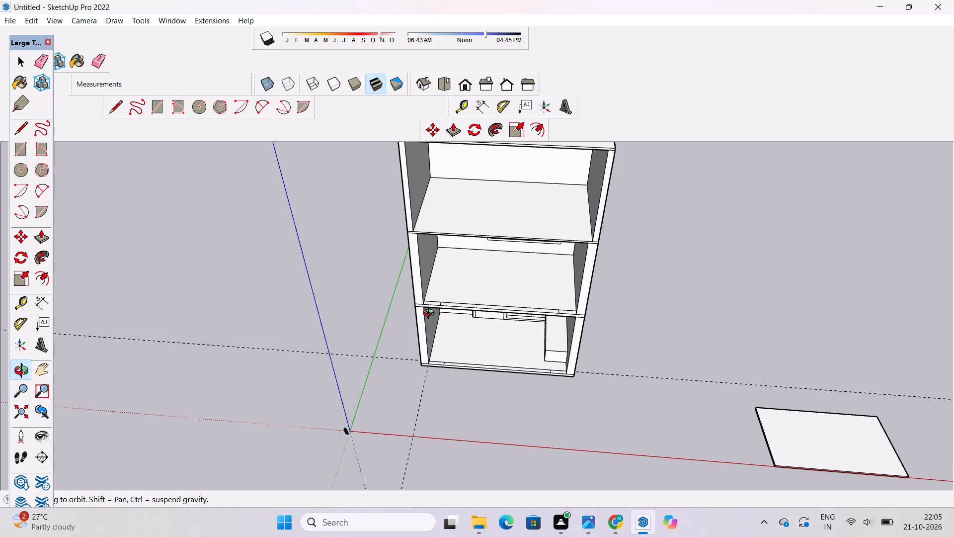
scroll(439, 301, down, 2)
drag(437, 327, 443, 253)
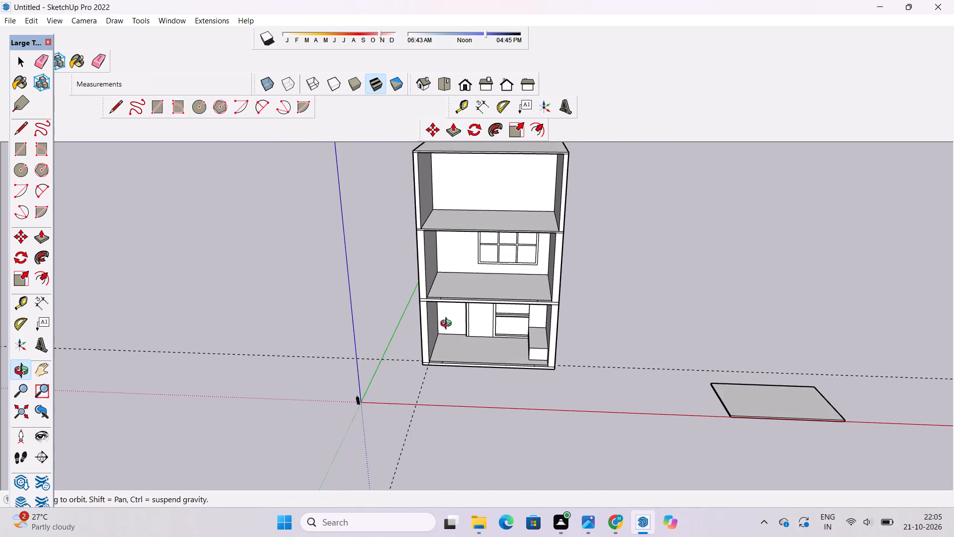
scroll(450, 330, up, 8)
shift+drag(444, 296, 439, 265)
scroll(432, 279, down, 2)
drag(439, 290, 482, 350)
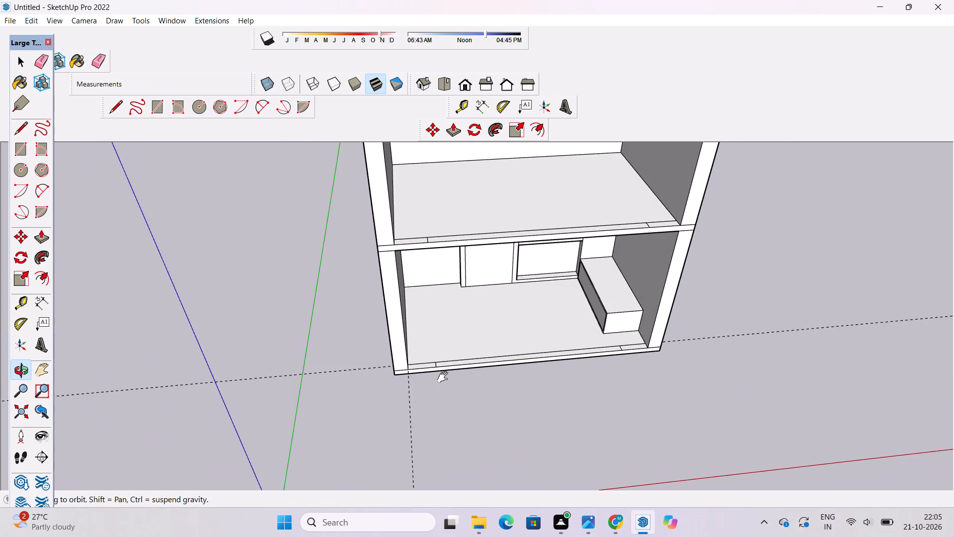
shift+click(445, 377)
key(p)
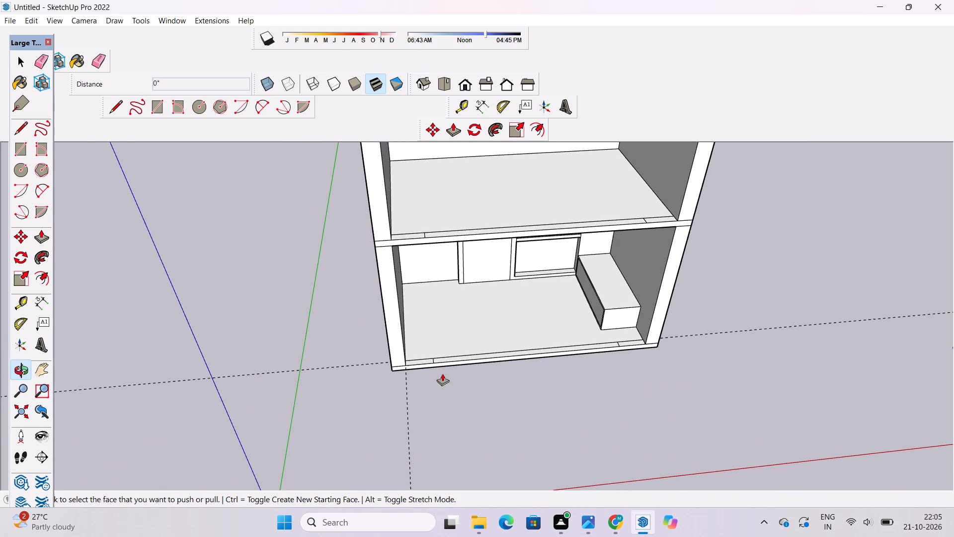
scroll(407, 356, up, 9)
click(417, 357)
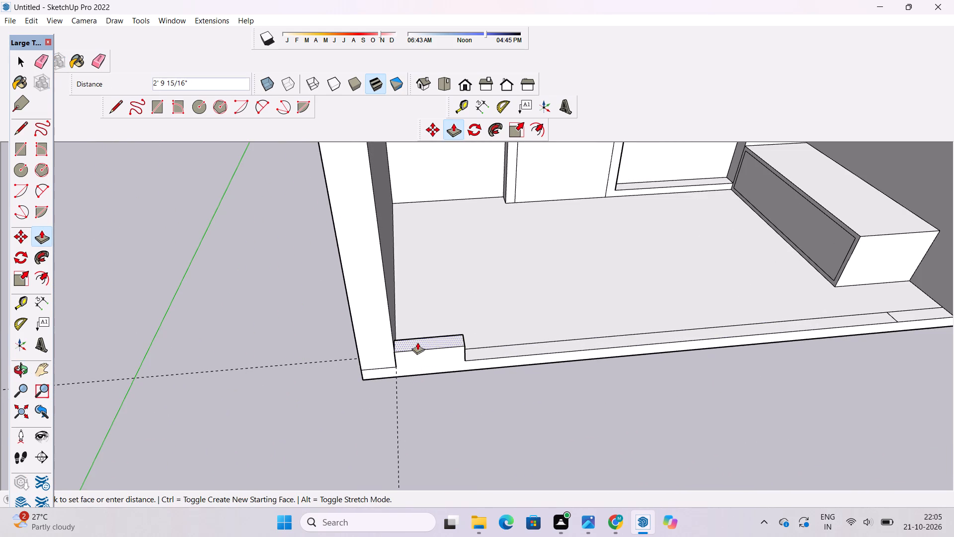
scroll(417, 342, down, 11)
scroll(424, 255, up, 5)
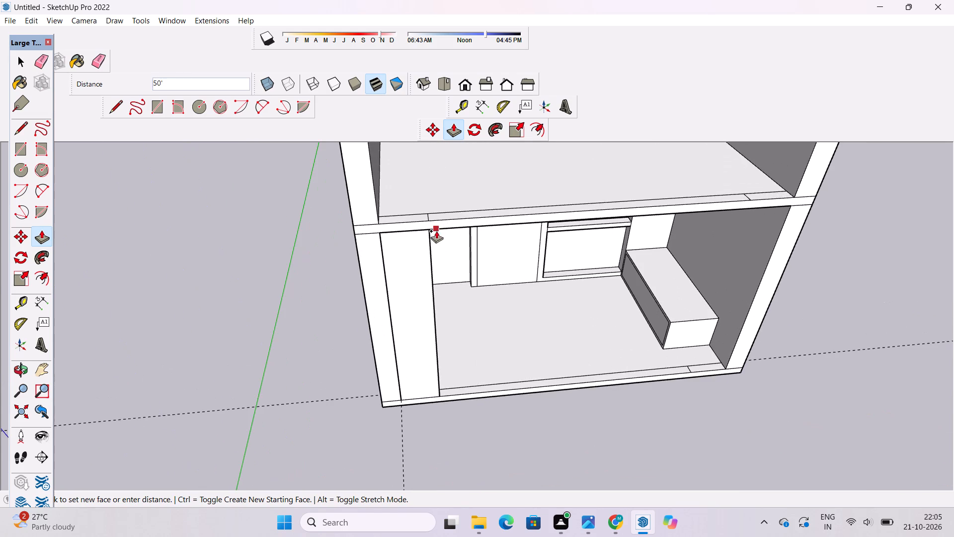
scroll(431, 234, up, 4)
click(436, 224)
scroll(364, 236, down, 10)
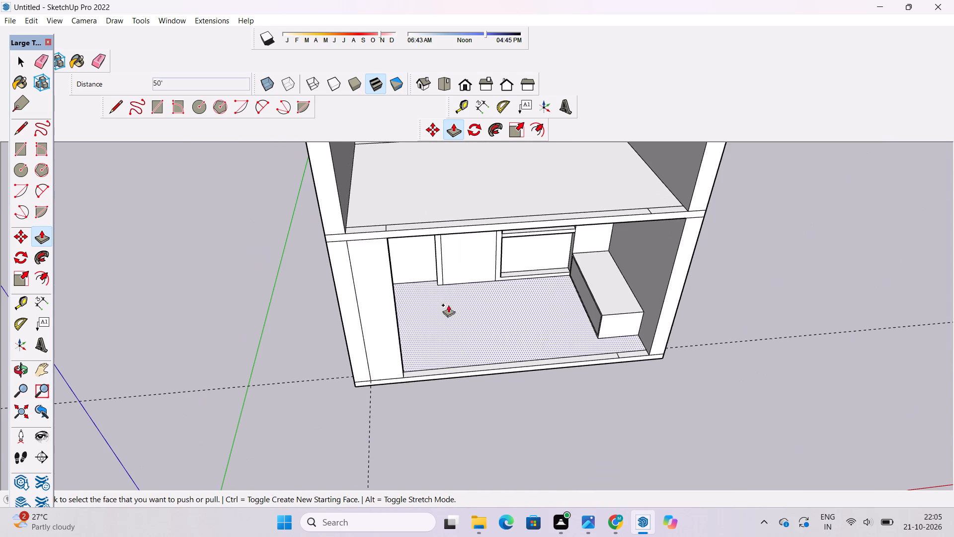
Push/Pull the right end section of the lowest slab's front strip up 50' to the middle storey's floor.
scroll(643, 349, up, 10)
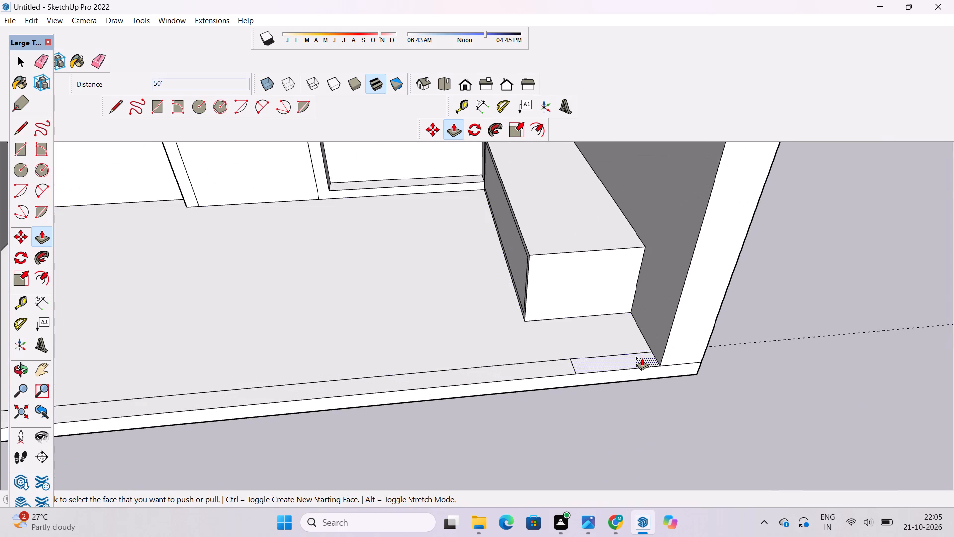
click(641, 359)
scroll(623, 350, down, 9)
scroll(629, 285, down, 5)
scroll(651, 242, up, 4)
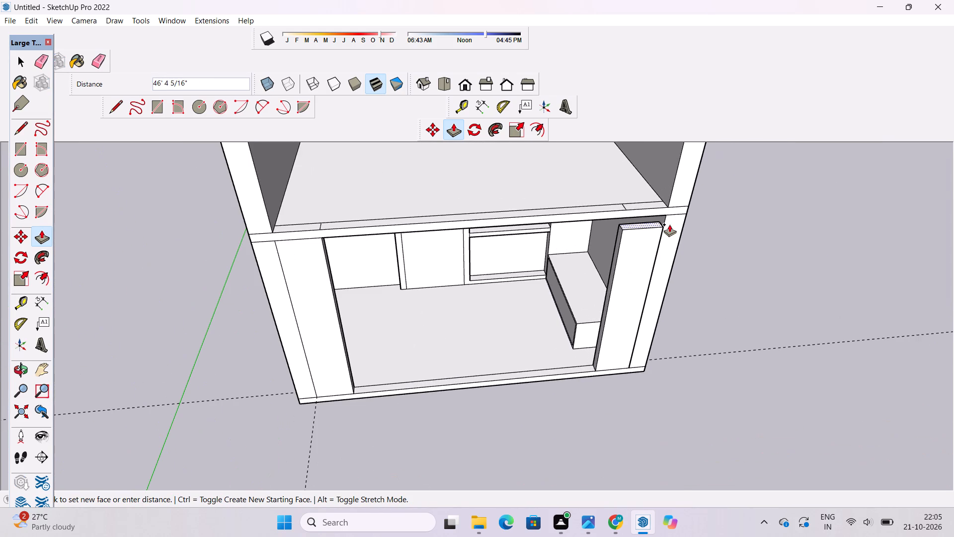
click(673, 216)
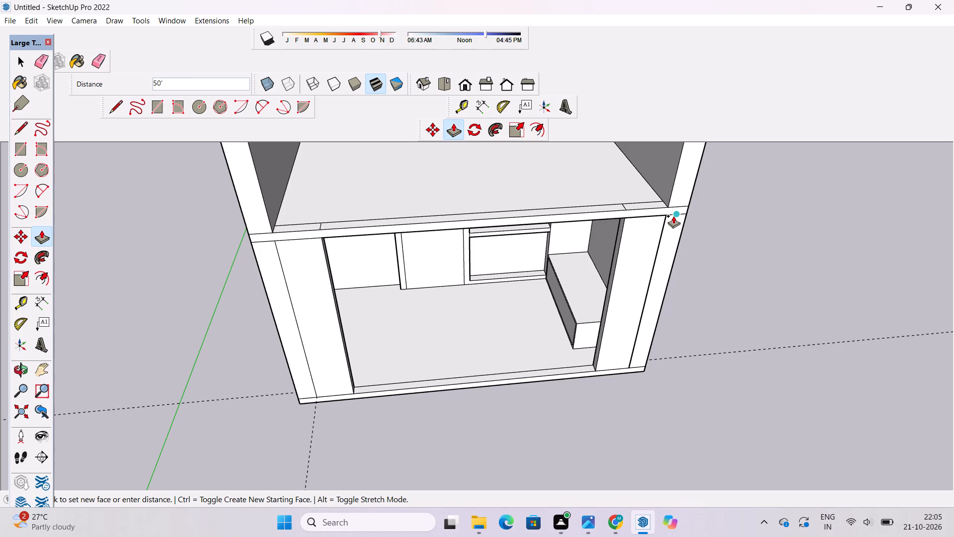
Place a guide line 1' inside the front edge of the top storey's floor.
key(o)
shift+drag(621, 232, 622, 272)
scroll(620, 268, down, 2)
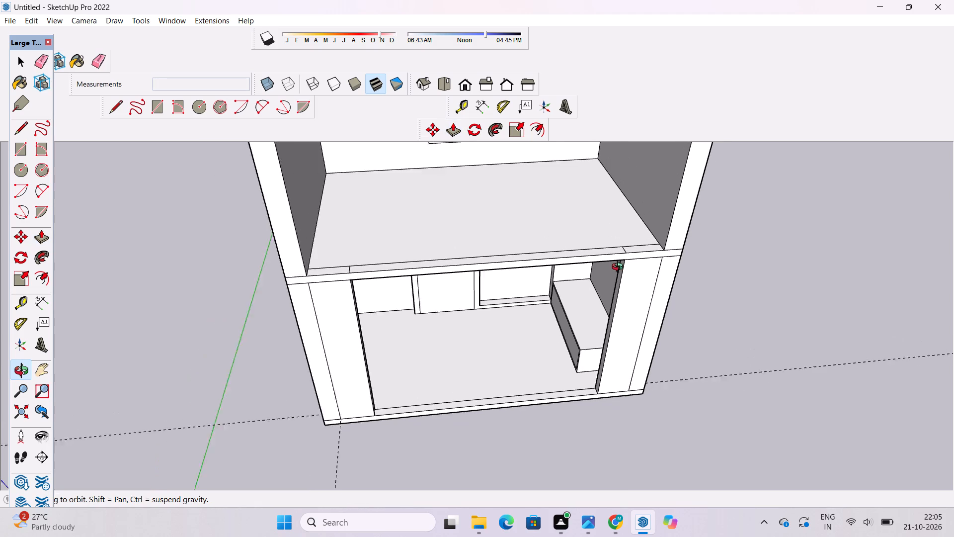
scroll(620, 268, down, 2)
shift+drag(620, 268, 616, 305)
drag(613, 305, 600, 269)
scroll(597, 256, down, 3)
shift+drag(597, 256, 611, 305)
drag(546, 316, 533, 294)
scroll(530, 288, down, 3)
shift+drag(530, 286, 529, 310)
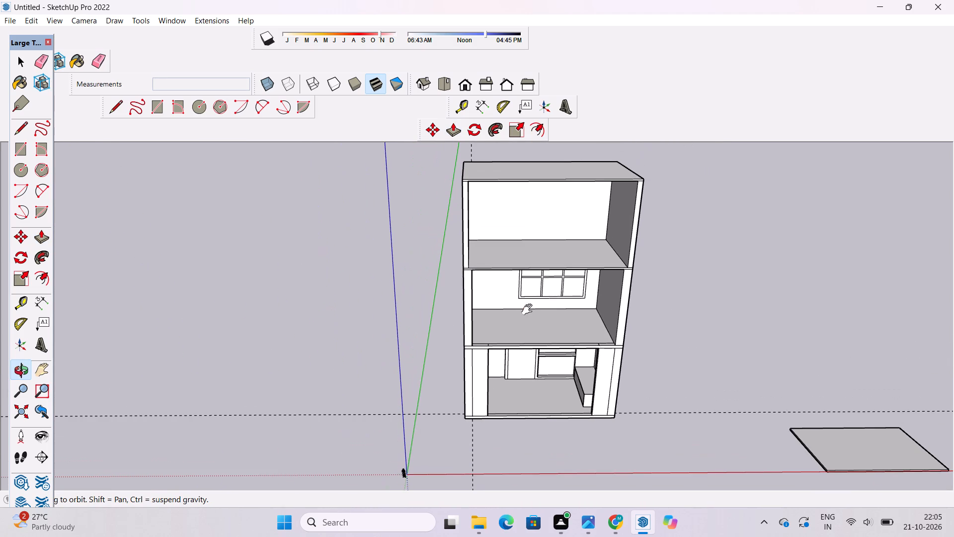
shift+drag(539, 283, 529, 299)
drag(529, 299, 554, 309)
scroll(540, 288, up, 3)
shift+drag(540, 288, 527, 273)
drag(527, 273, 549, 297)
scroll(518, 256, up, 4)
shift+drag(497, 267, 466, 282)
drag(496, 304, 533, 322)
shift+click(534, 321)
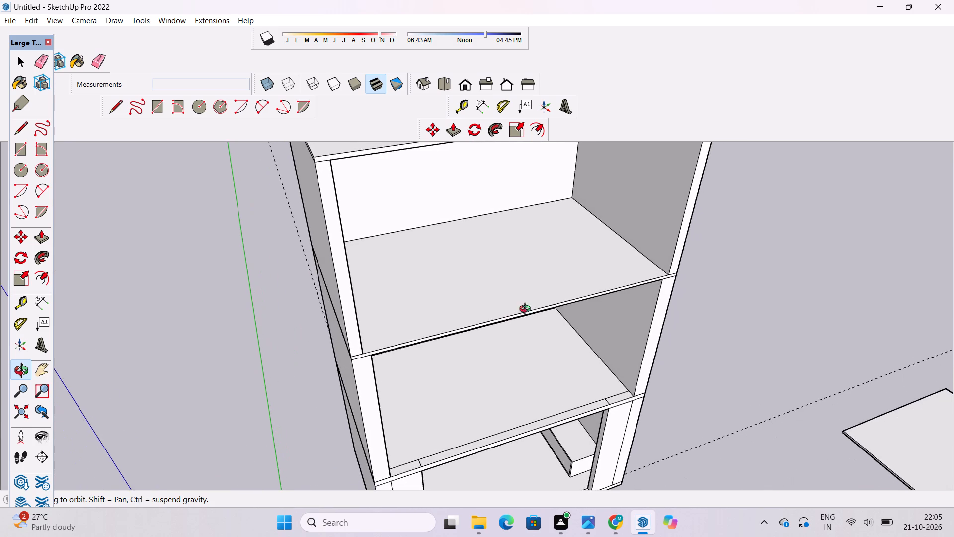
key(t)
scroll(534, 321, up, 9)
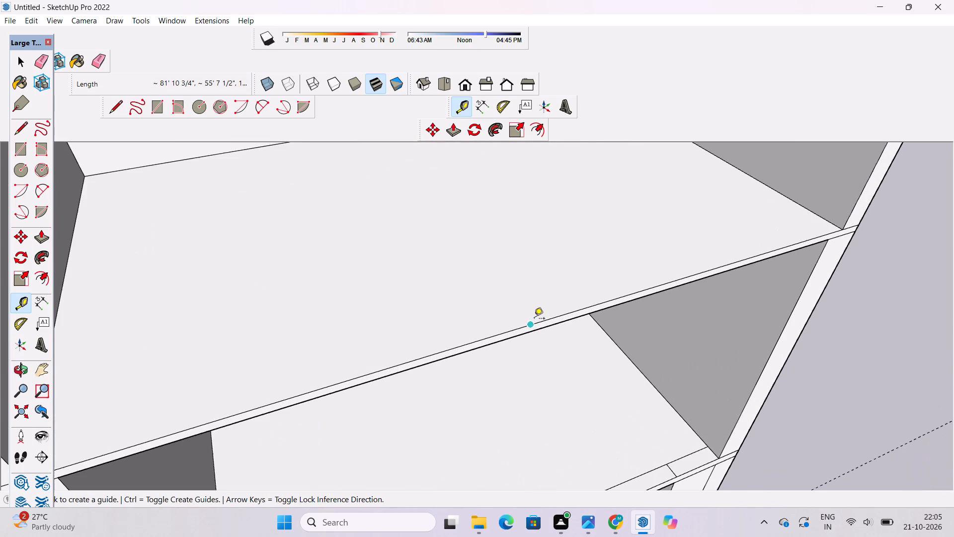
click(531, 325)
scroll(527, 324, down, 3)
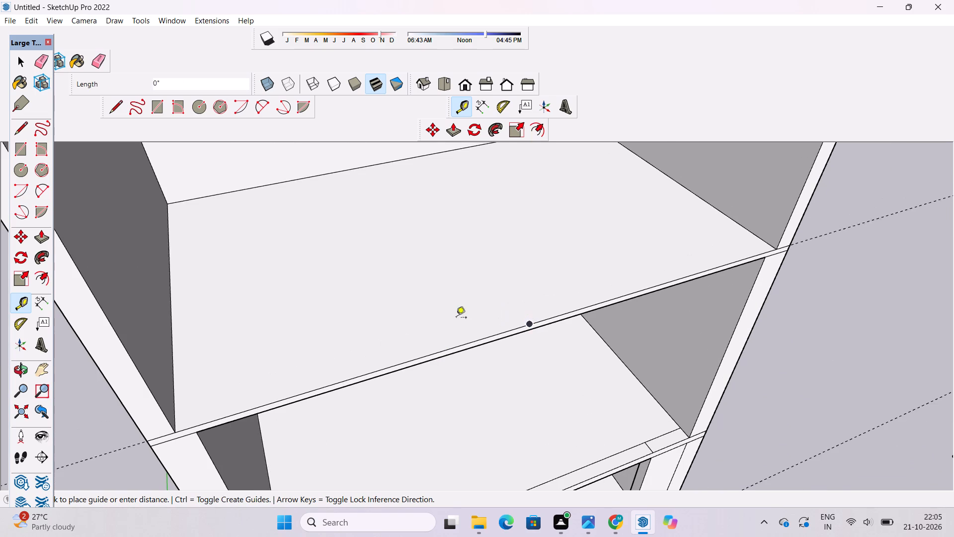
text(1')
key(Return)
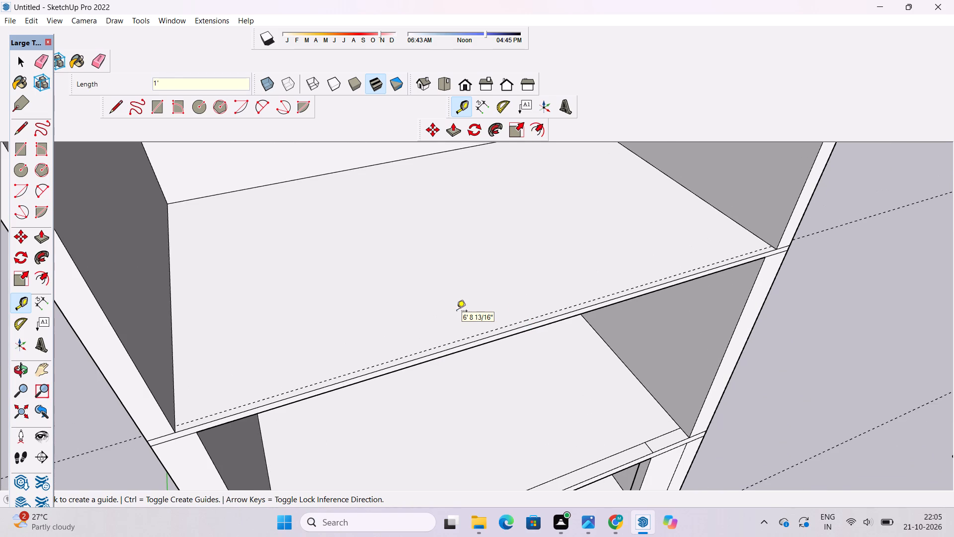
Draw a 93' line along the guide across the top storey's floor, from the left wall to the right wall.
scroll(400, 324, down, 7)
scroll(443, 446, up, 4)
scroll(383, 379, down, 6)
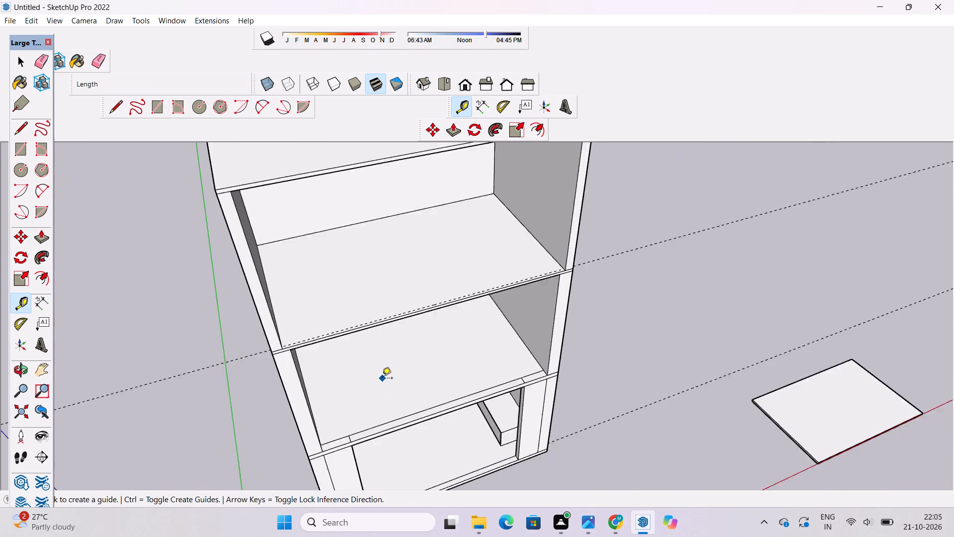
scroll(401, 447, down, 3)
scroll(396, 422, up, 2)
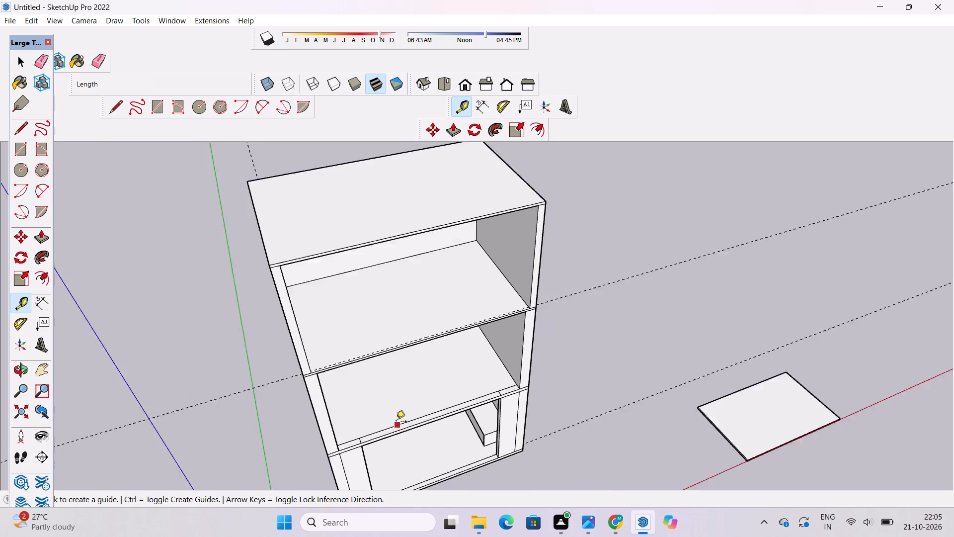
scroll(396, 422, up, 2)
scroll(318, 365, up, 5)
key(l)
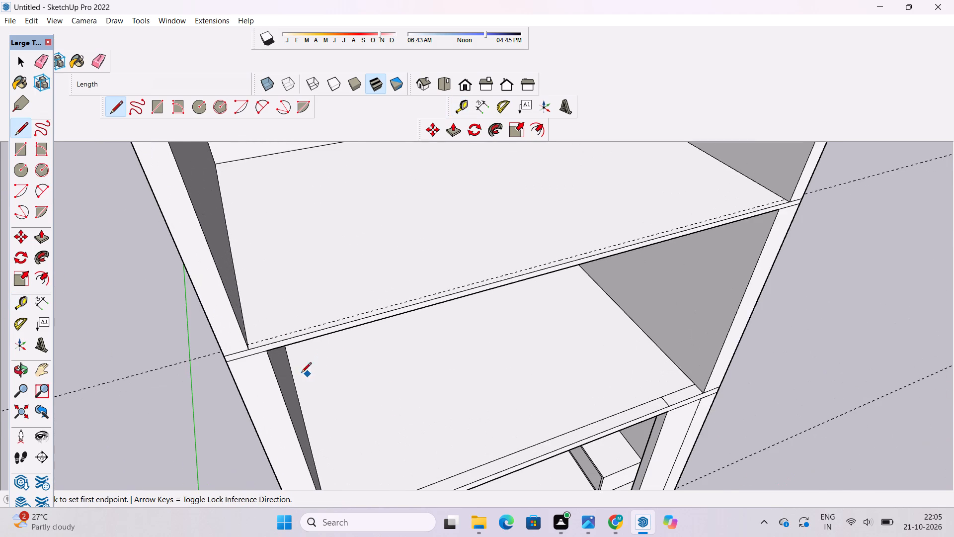
scroll(262, 339, up, 15)
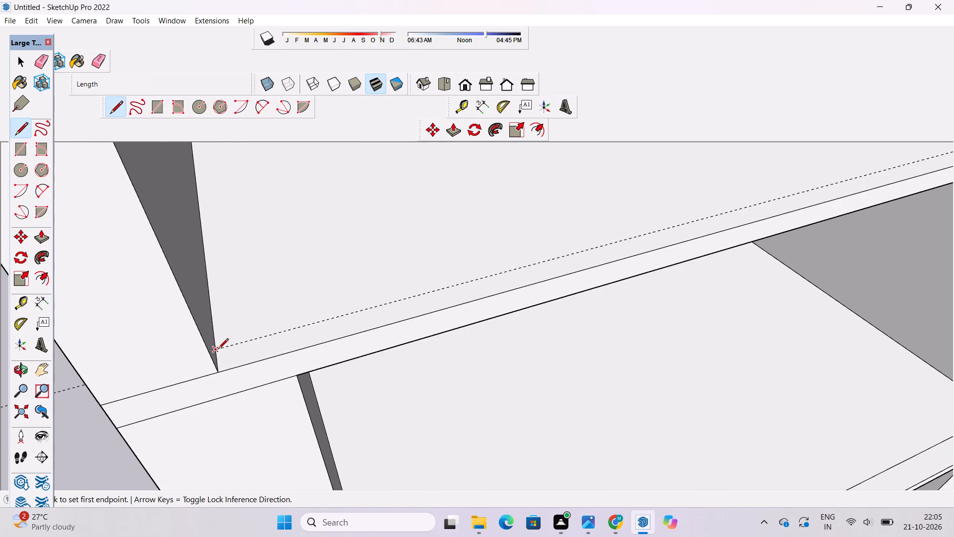
click(218, 350)
scroll(218, 350, down, 20)
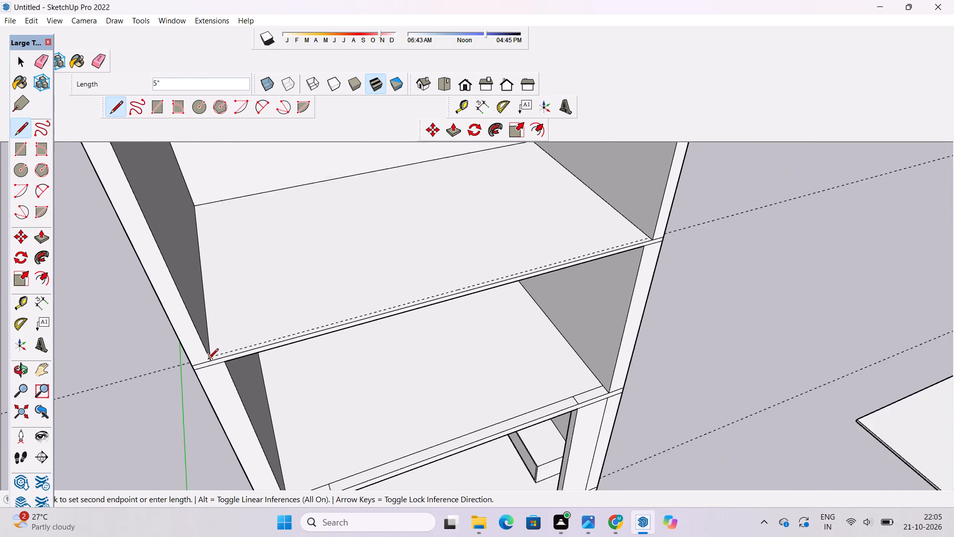
scroll(208, 359, down, 3)
scroll(583, 259, up, 15)
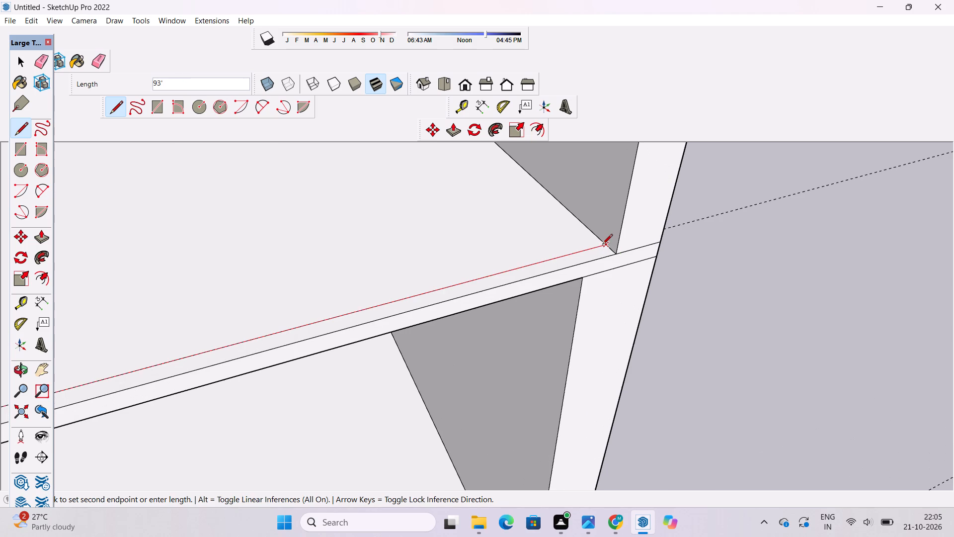
click(603, 243)
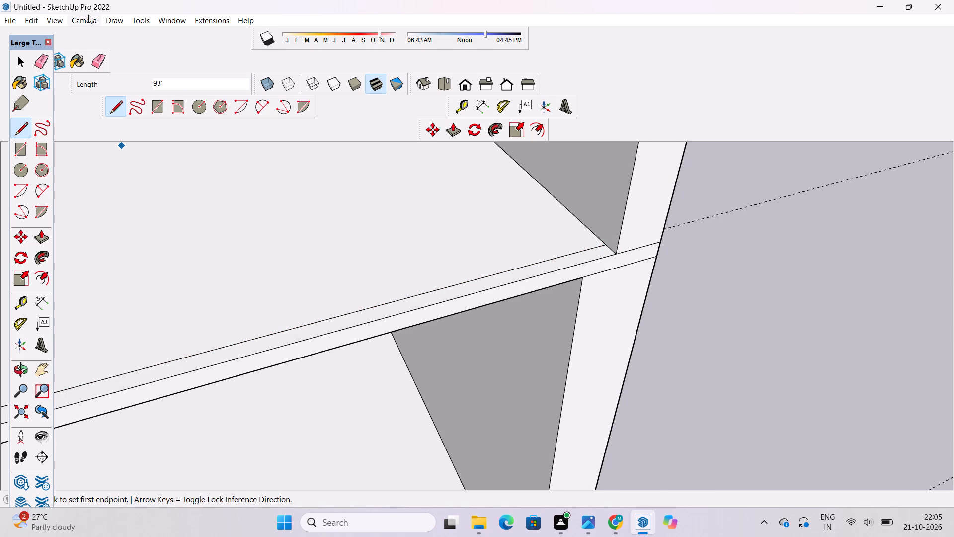
Erase the guide line running along the top storey's floor.
click(97, 54)
drag(783, 175, 785, 212)
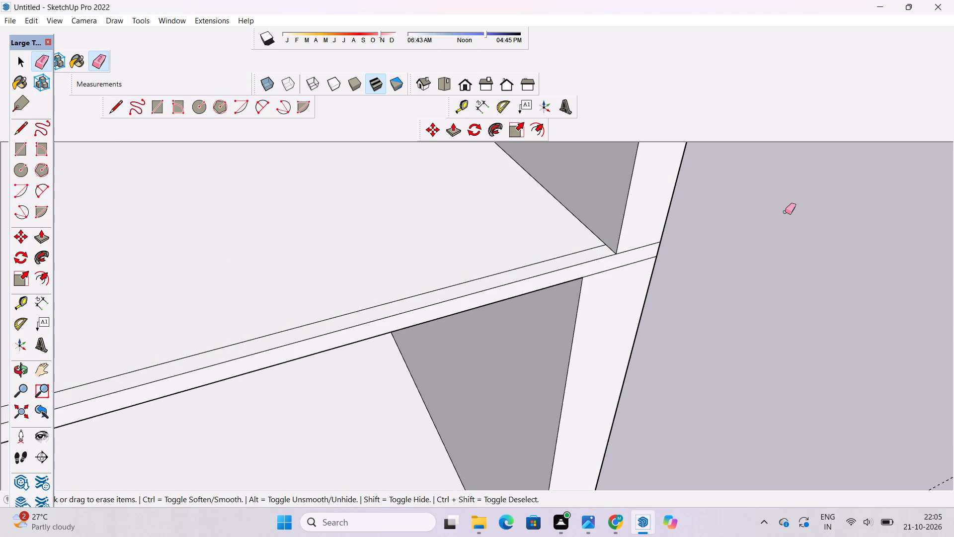
Push/Pull the top storey's front floor strip up 50' to the roof to close the front with a wall.
key(o)
scroll(771, 236, down, 5)
drag(748, 280, 698, 220)
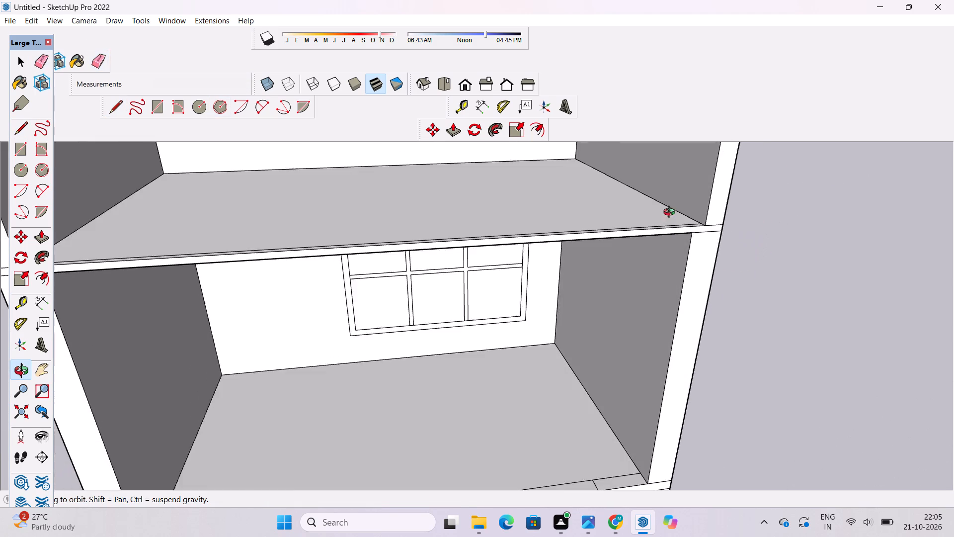
scroll(666, 220, down, 4)
shift+drag(666, 232, 683, 306)
drag(546, 325, 604, 348)
scroll(627, 330, down, 4)
drag(615, 330, 577, 373)
drag(588, 368, 588, 349)
scroll(643, 352, up, 10)
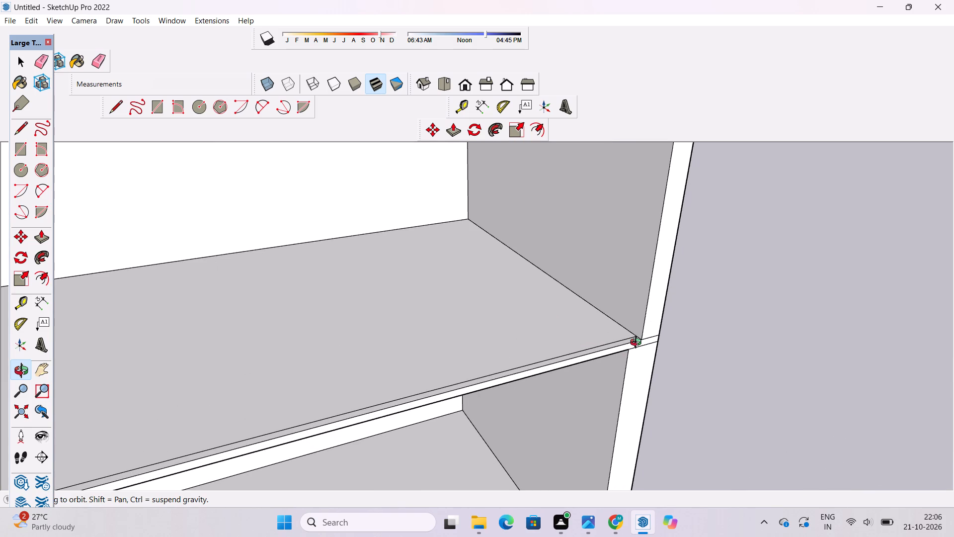
key(p)
scroll(618, 346, up, 4)
click(618, 344)
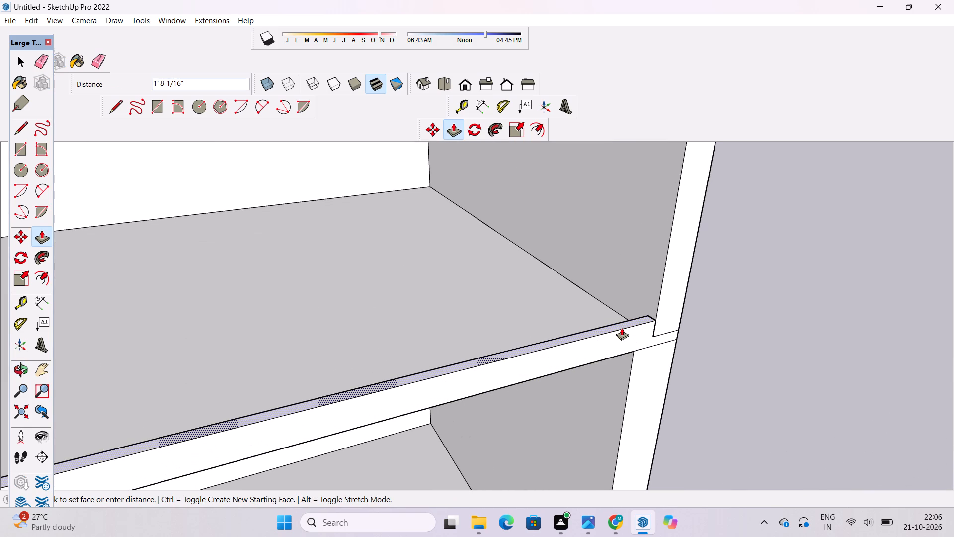
scroll(622, 328, down, 18)
scroll(634, 250, up, 2)
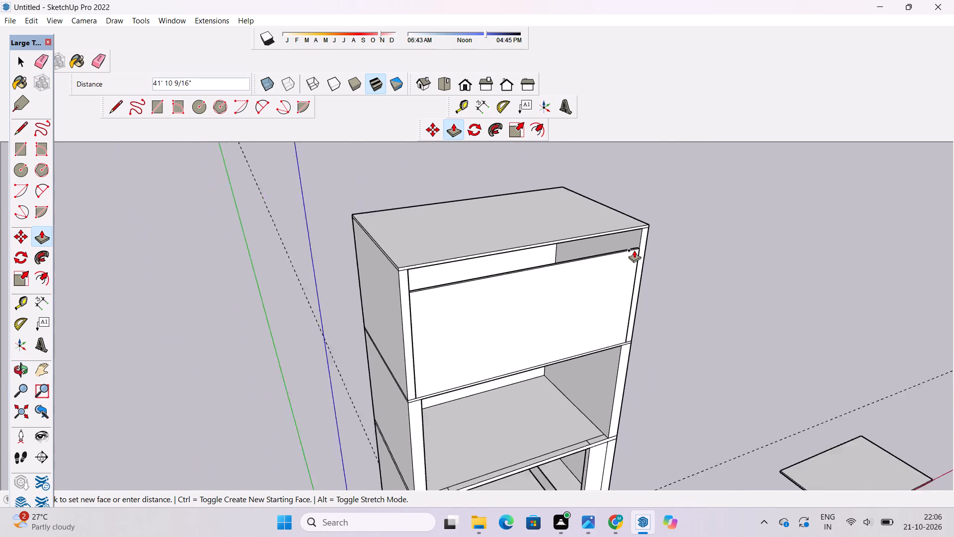
scroll(634, 250, up, 2)
click(646, 226)
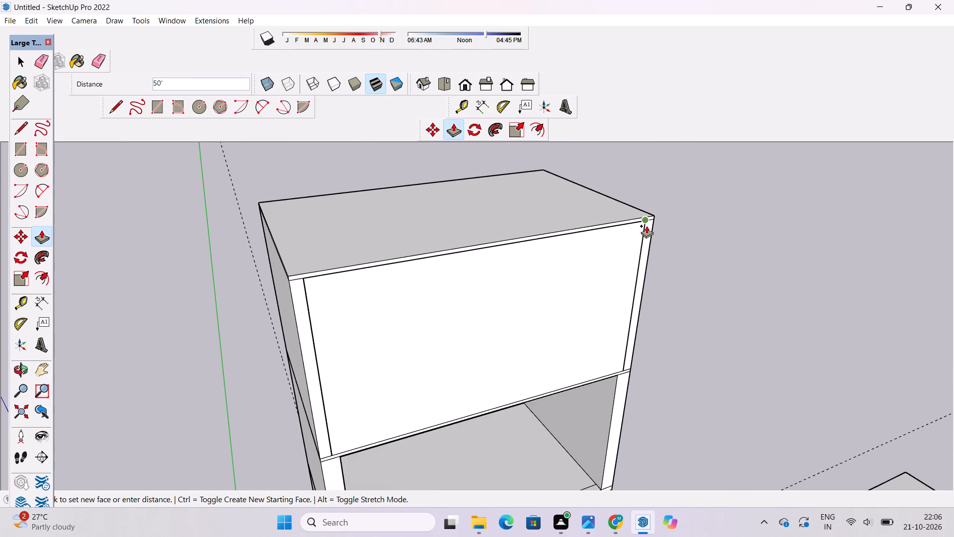
Push/Pull the long central front strip of the middle storey's floor up 9' as a low front wall.
key(o)
scroll(646, 226, down, 5)
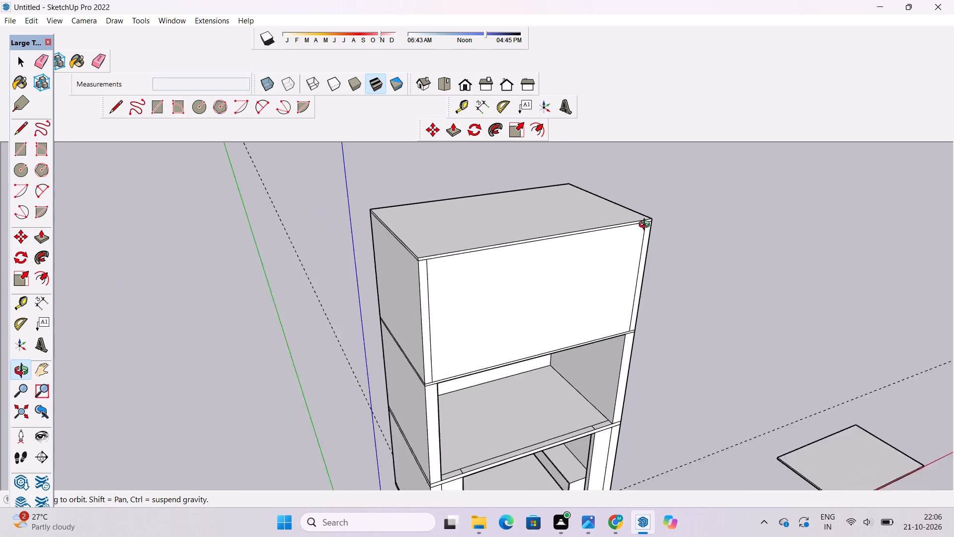
scroll(646, 226, down, 2)
drag(647, 263, 552, 264)
drag(553, 326, 549, 267)
drag(479, 336, 558, 307)
scroll(522, 363, up, 4)
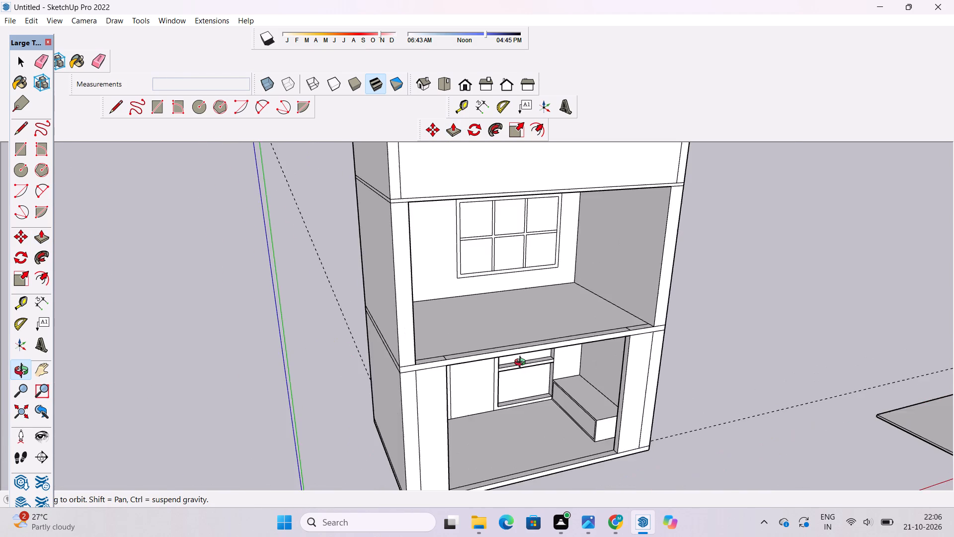
scroll(522, 363, up, 4)
shift+drag(523, 360, 525, 342)
drag(525, 342, 512, 383)
scroll(509, 376, down, 1)
shift+drag(509, 375, 521, 384)
drag(521, 384, 482, 396)
shift+drag(481, 393, 486, 399)
drag(486, 399, 480, 374)
shift+drag(480, 374, 486, 387)
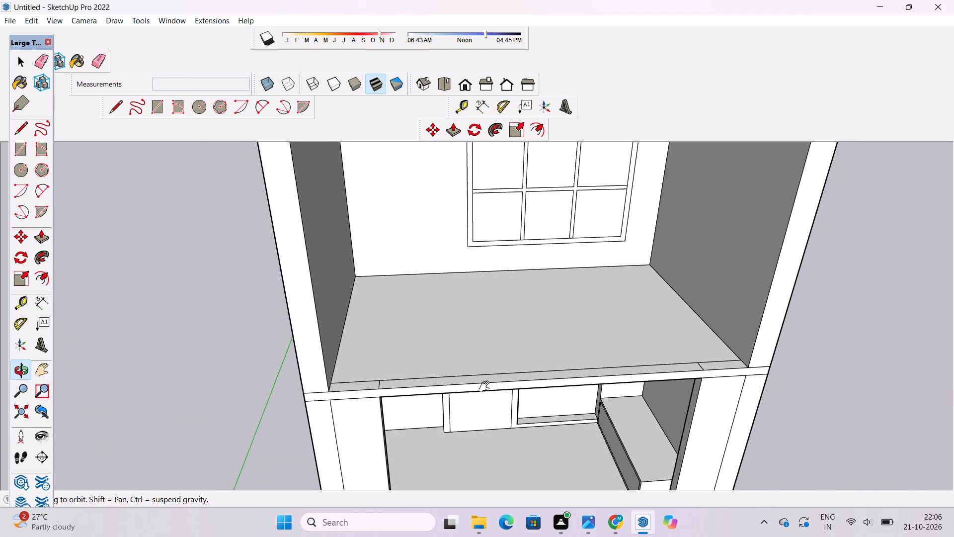
shift+drag(486, 387, 488, 388)
drag(488, 388, 478, 315)
scroll(478, 308, down, 3)
drag(479, 320, 576, 382)
drag(576, 382, 552, 391)
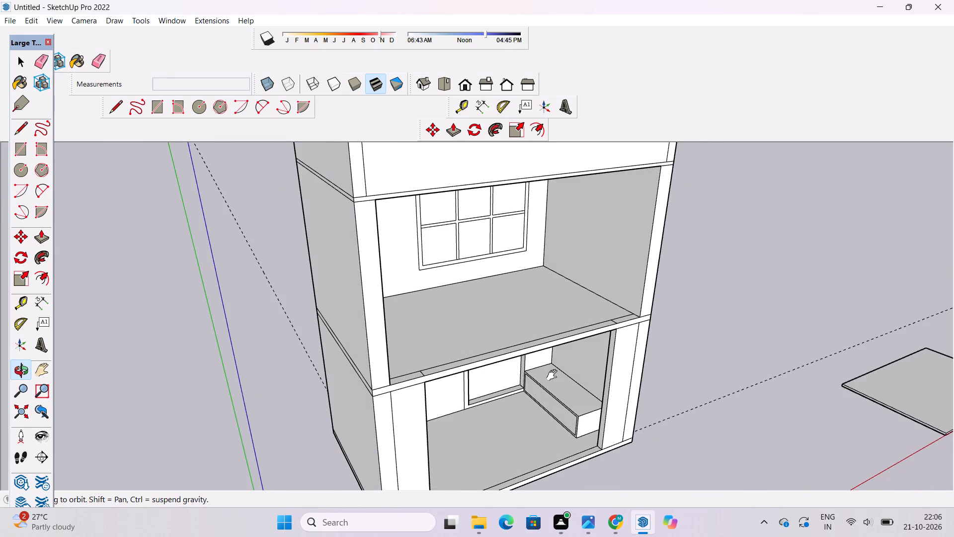
shift+drag(554, 375, 507, 377)
scroll(507, 377, up, 4)
shift+drag(506, 369, 567, 367)
click(567, 367)
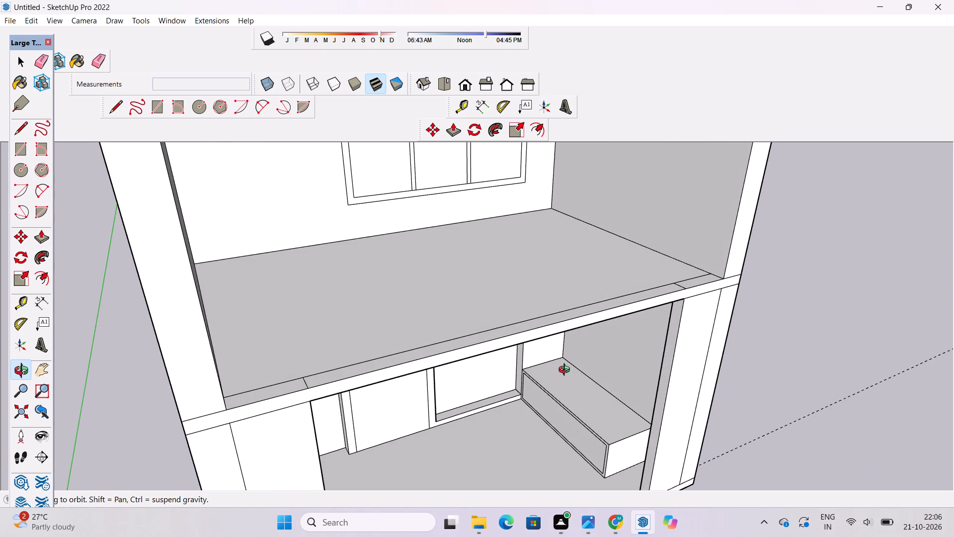
key(p)
scroll(548, 317, up, 3)
click(548, 317)
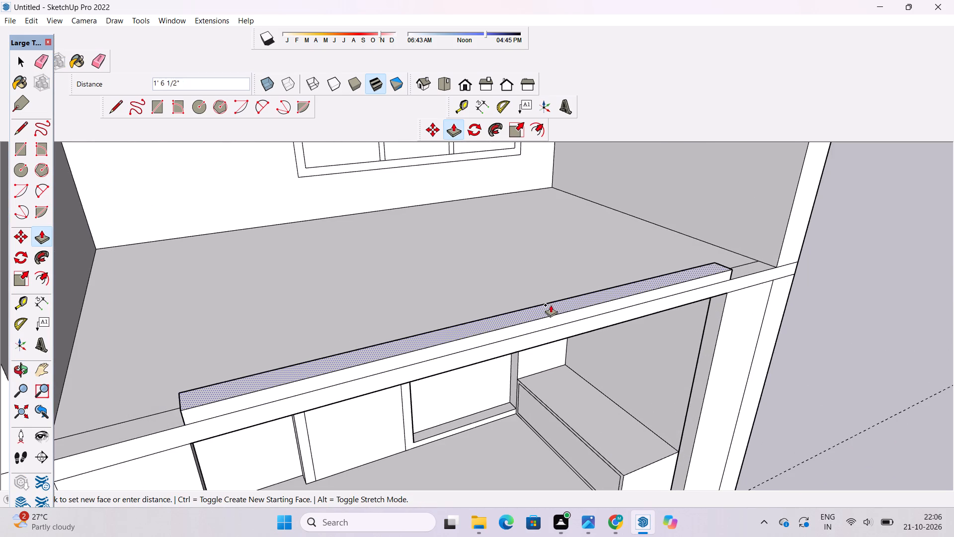
scroll(552, 299, down, 10)
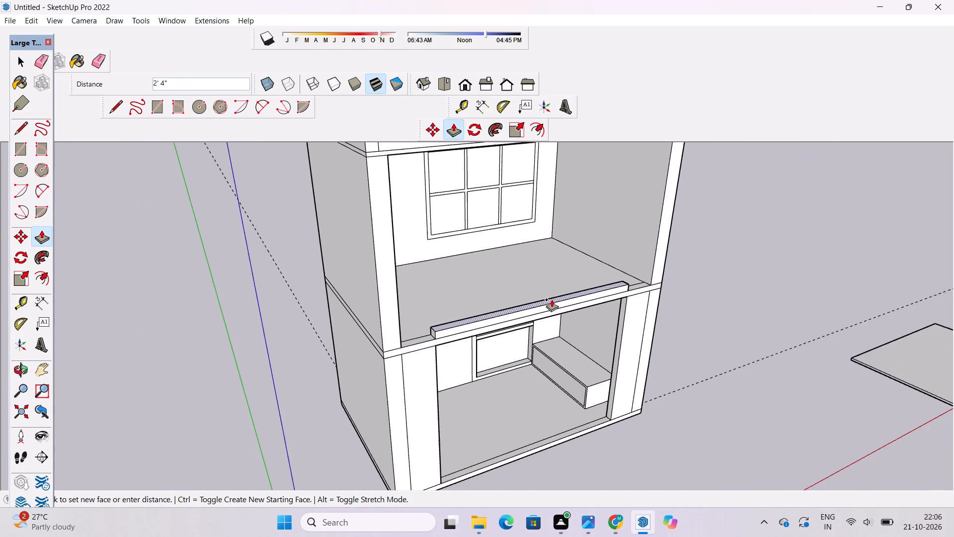
scroll(552, 299, down, 1)
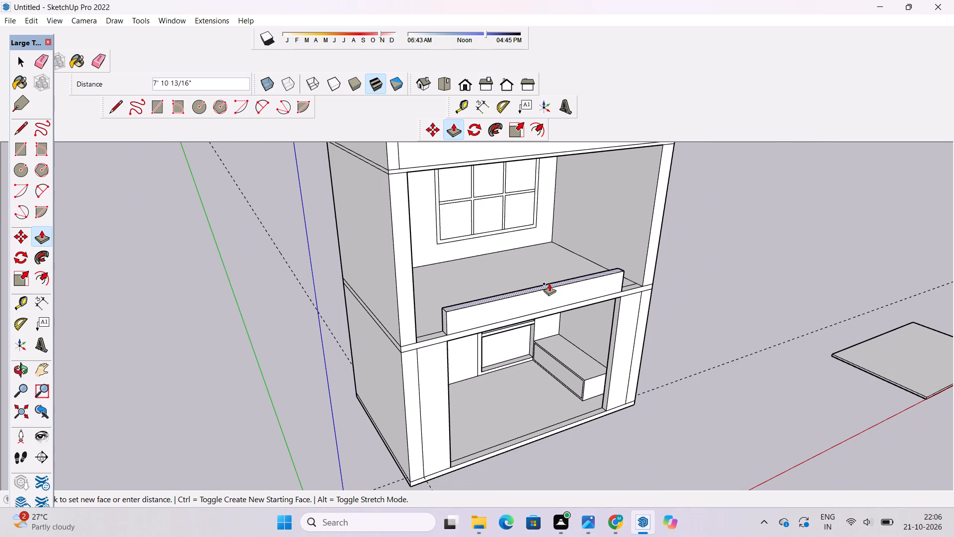
text(9')
key(Return)
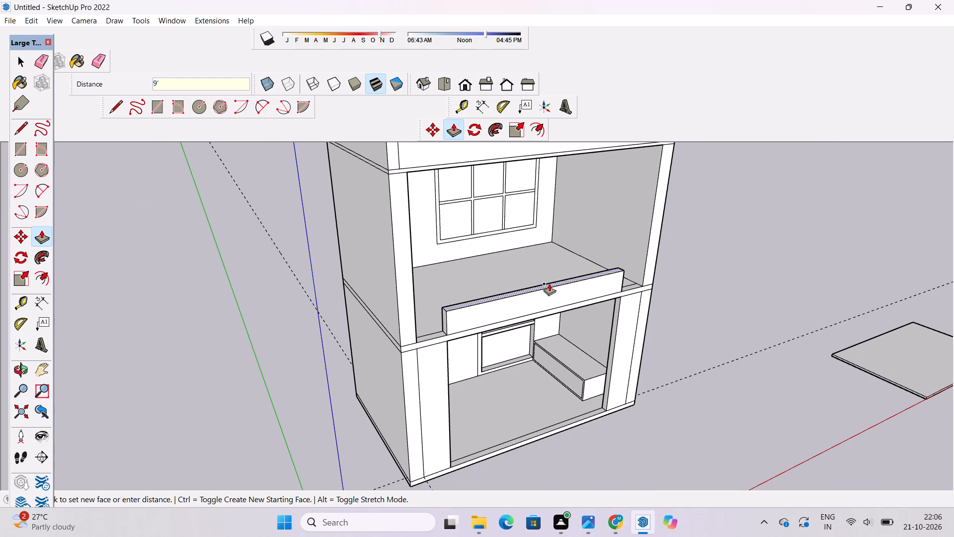
Push/Pull the short front floor strip beside the middle storey's right wall up 50' to the ceiling.
key(o)
drag(562, 301, 562, 305)
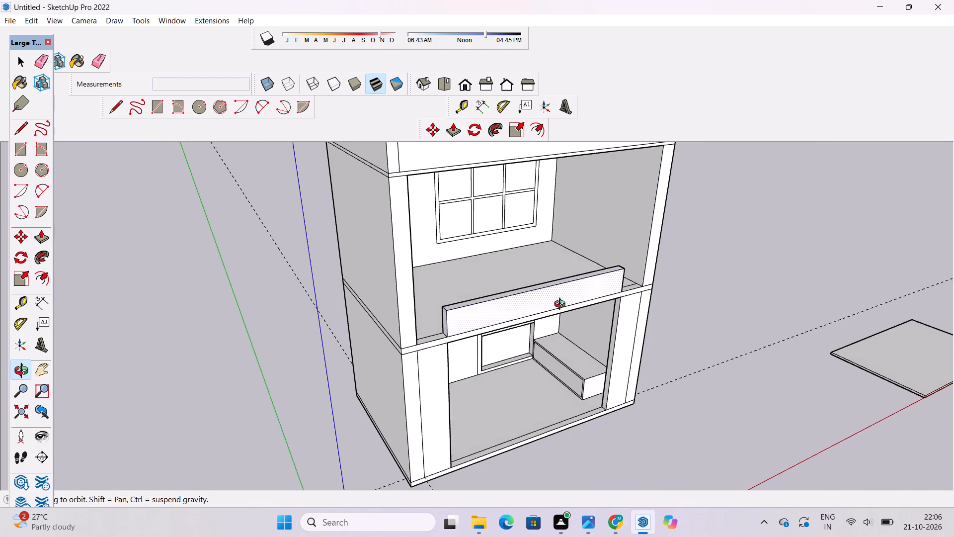
drag(562, 305, 428, 317)
scroll(509, 307, down, 2)
shift+drag(510, 307, 513, 324)
drag(513, 325, 516, 273)
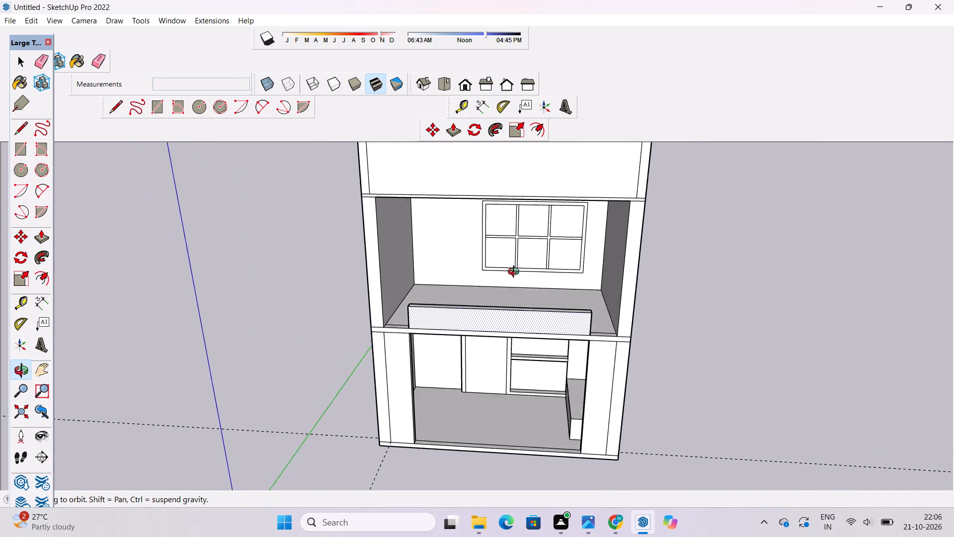
drag(516, 273, 518, 253)
scroll(529, 251, down, 3)
shift+drag(529, 287, 525, 309)
shift+scroll(561, 344, up, 7)
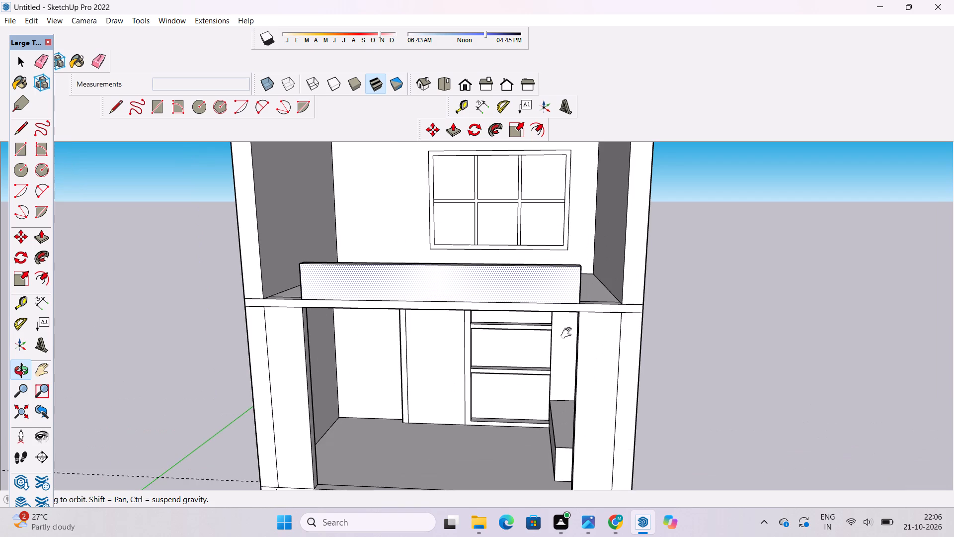
shift+drag(563, 339, 544, 370)
shift+scroll(554, 351, down, 4)
drag(561, 341, 620, 398)
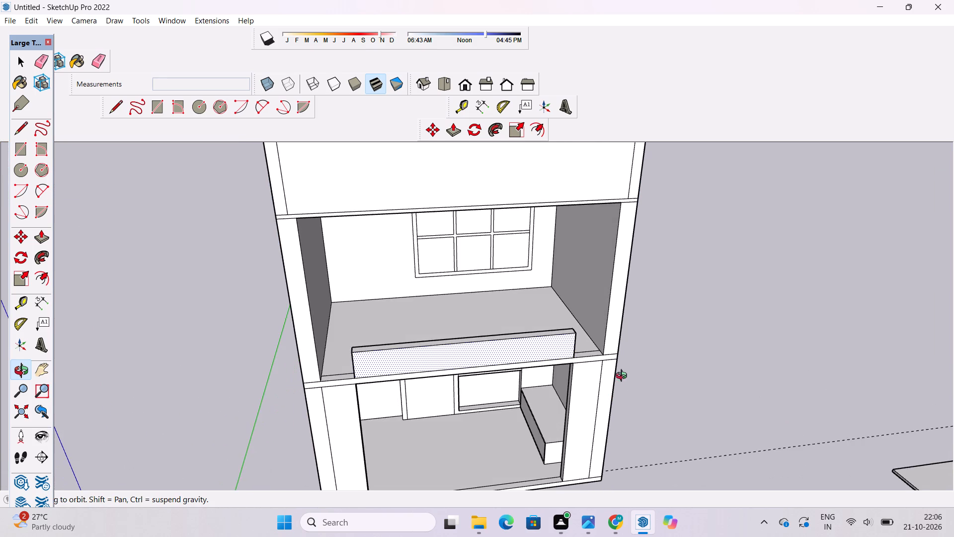
scroll(607, 365, up, 4)
shift+drag(603, 368, 596, 379)
shift+drag(594, 380, 428, 390)
shift+drag(428, 387, 493, 403)
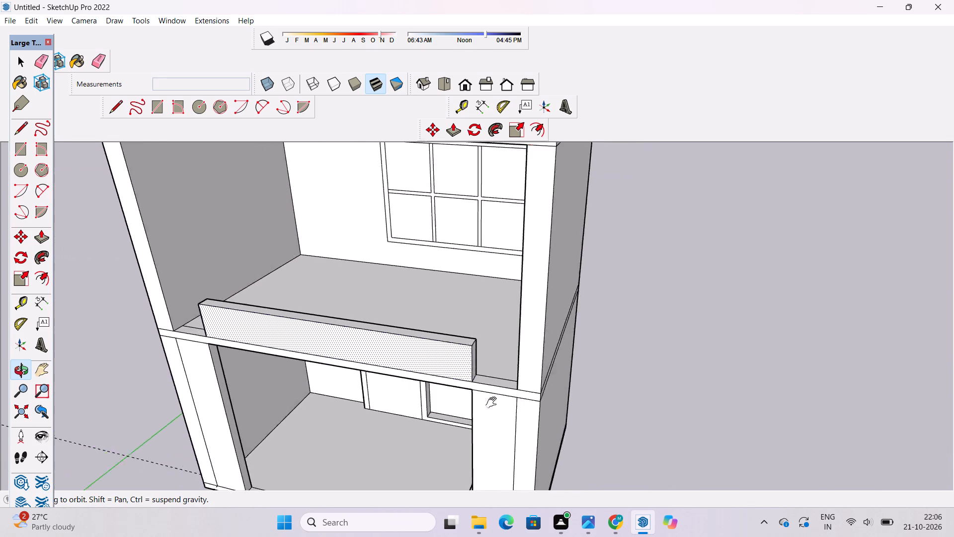
shift+drag(493, 403, 626, 362)
shift+scroll(624, 357, down, 3)
shift+drag(589, 358, 511, 404)
drag(511, 406, 557, 390)
shift+drag(557, 390, 543, 410)
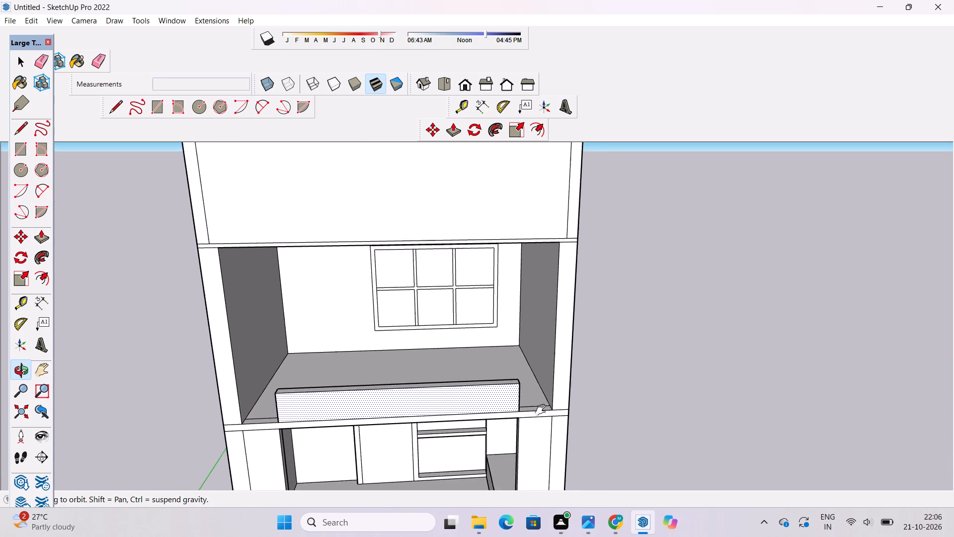
shift+drag(543, 410, 543, 411)
drag(541, 409, 531, 387)
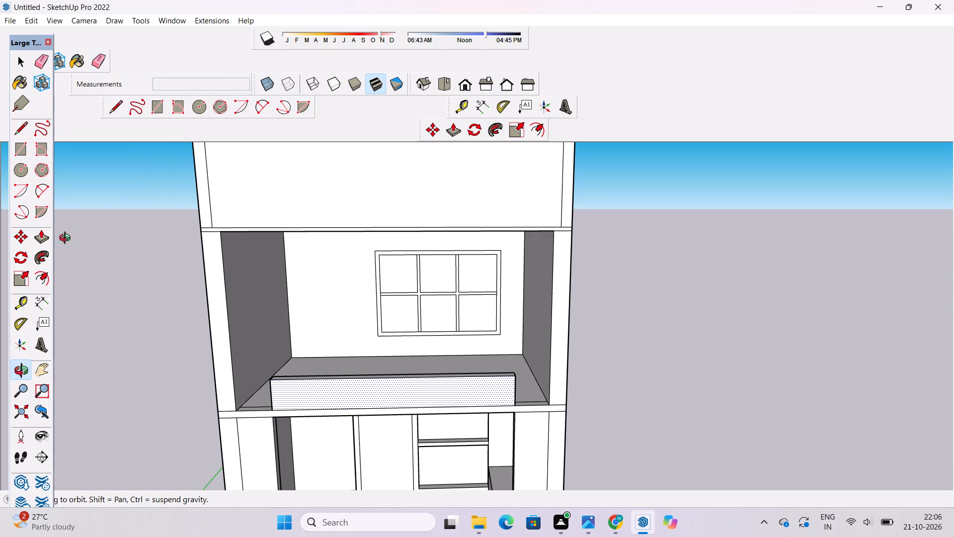
click(33, 241)
scroll(522, 382, up, 6)
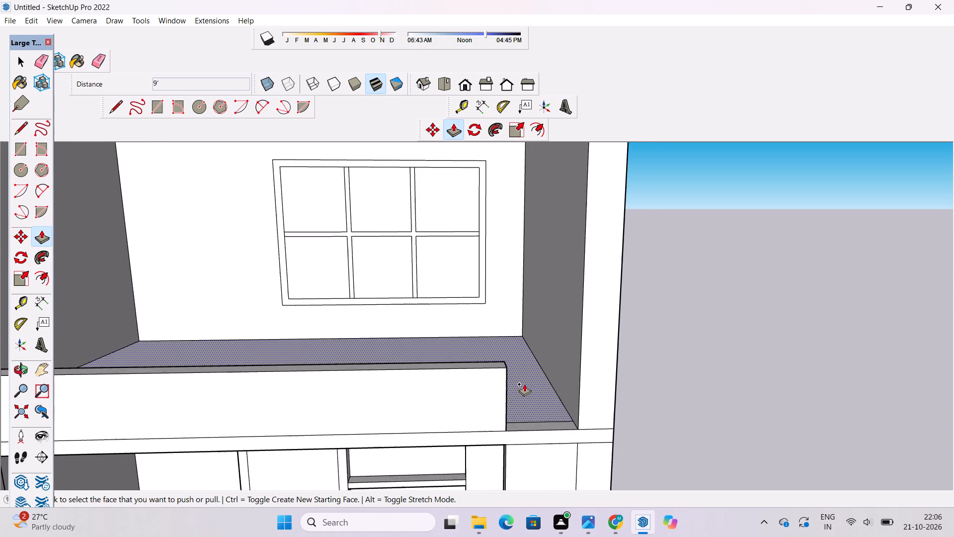
scroll(546, 432, up, 3)
click(551, 420)
scroll(542, 368, down, 12)
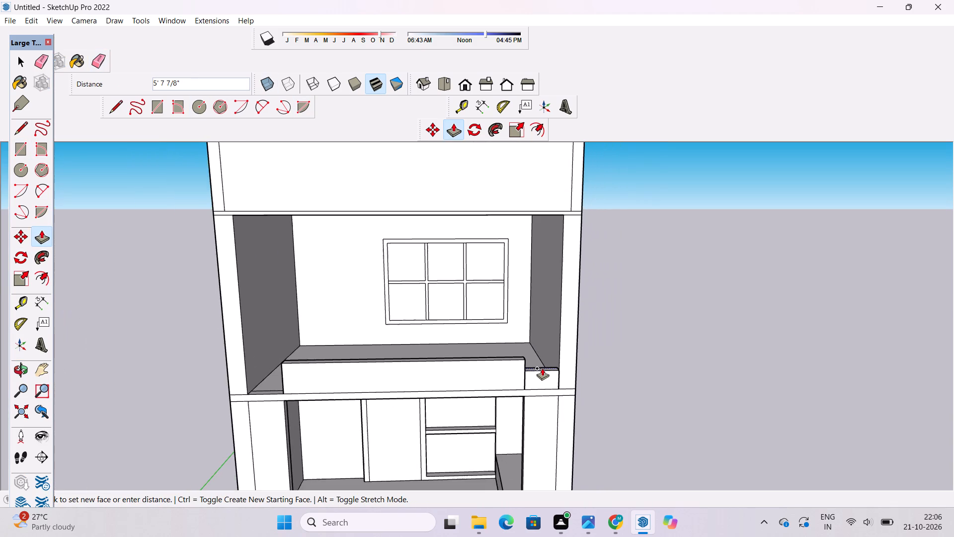
scroll(541, 368, down, 4)
scroll(560, 284, up, 4)
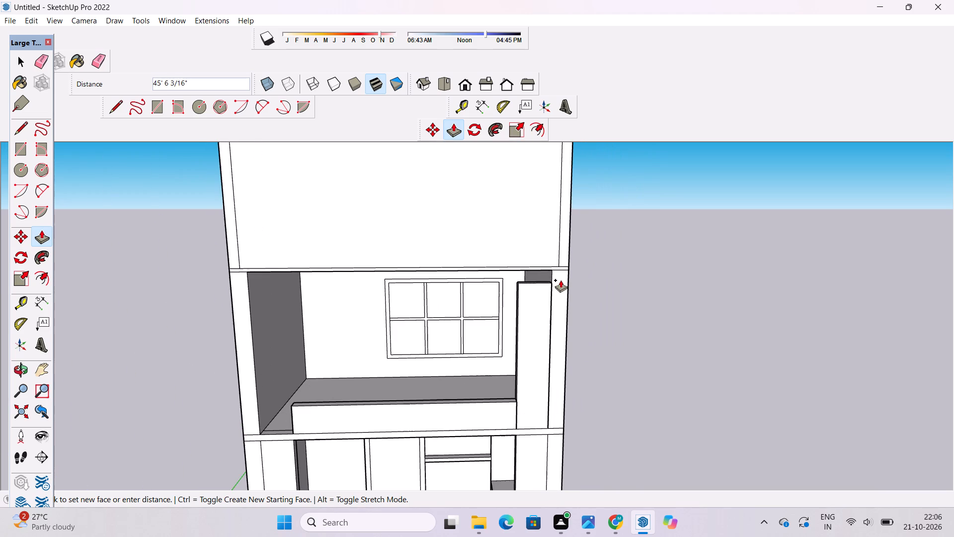
click(560, 270)
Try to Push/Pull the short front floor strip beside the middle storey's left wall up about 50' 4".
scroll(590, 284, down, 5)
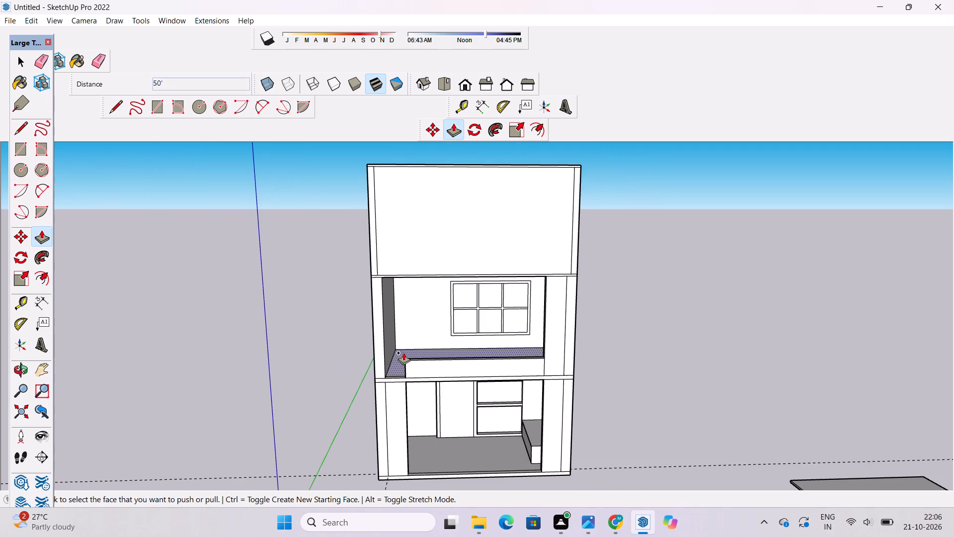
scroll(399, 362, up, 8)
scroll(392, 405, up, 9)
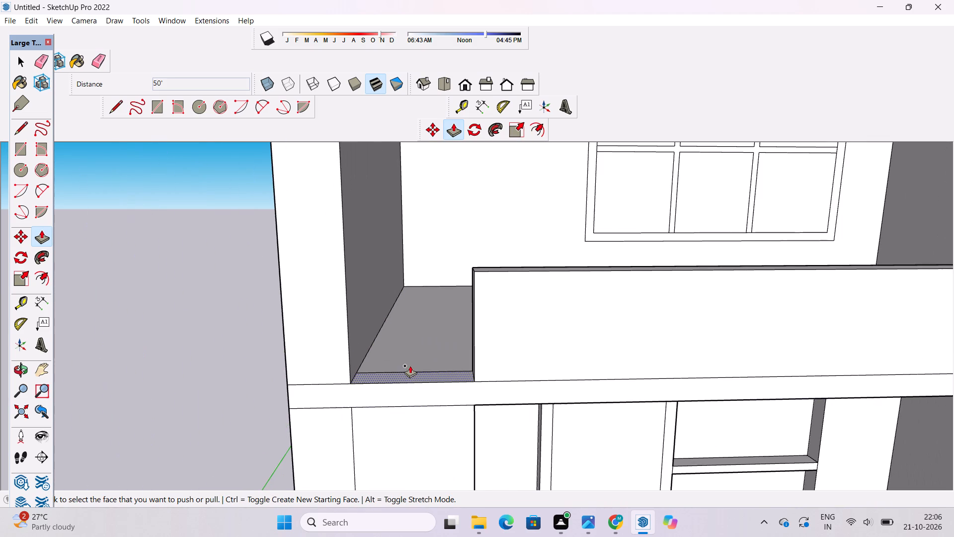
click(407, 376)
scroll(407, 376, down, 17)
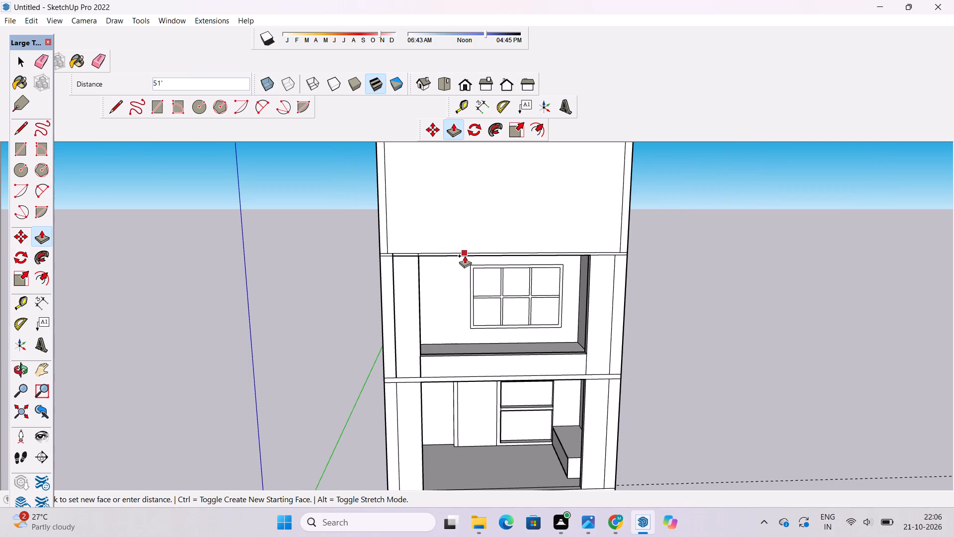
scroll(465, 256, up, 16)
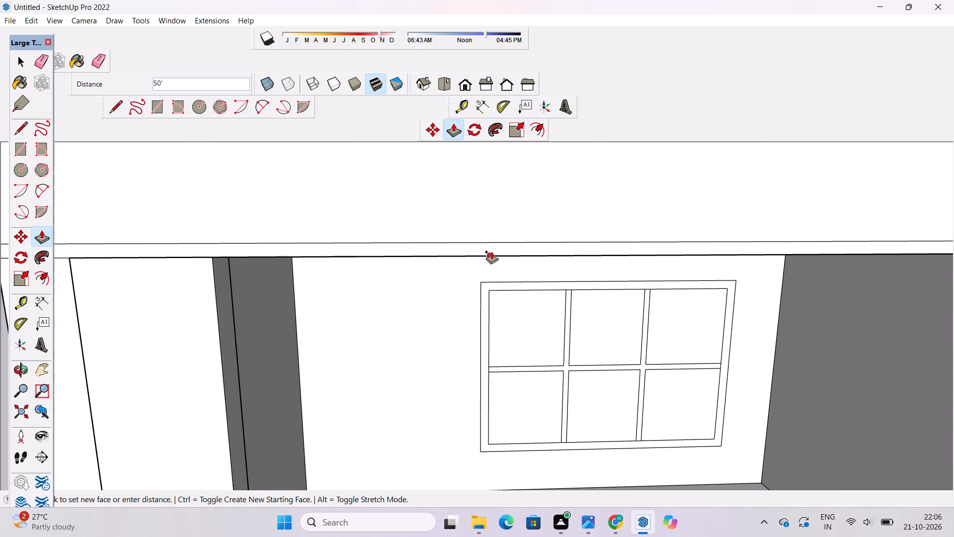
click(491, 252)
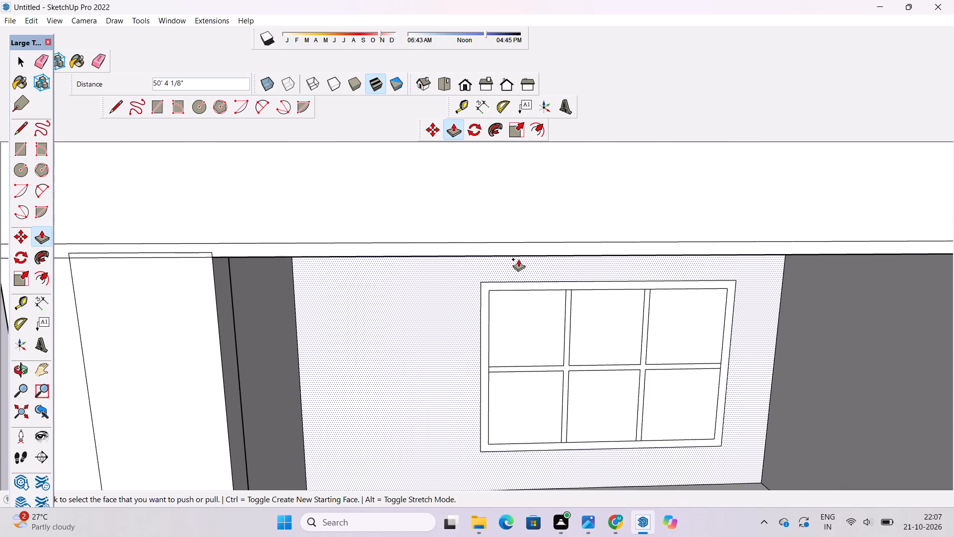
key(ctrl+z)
Push/Pull the short front floor strip beside the middle storey's left wall up 50' to the ceiling's underside.
scroll(496, 267, down, 11)
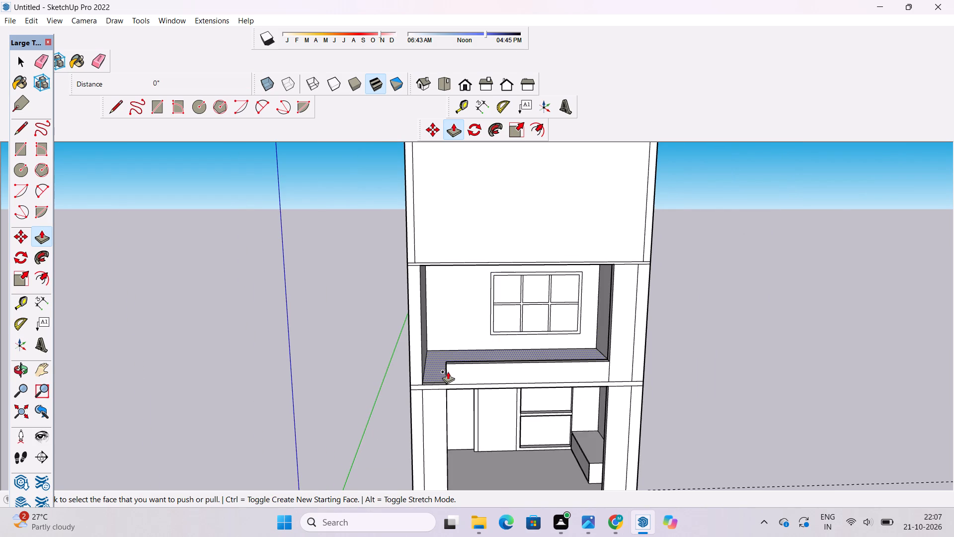
scroll(448, 369, up, 17)
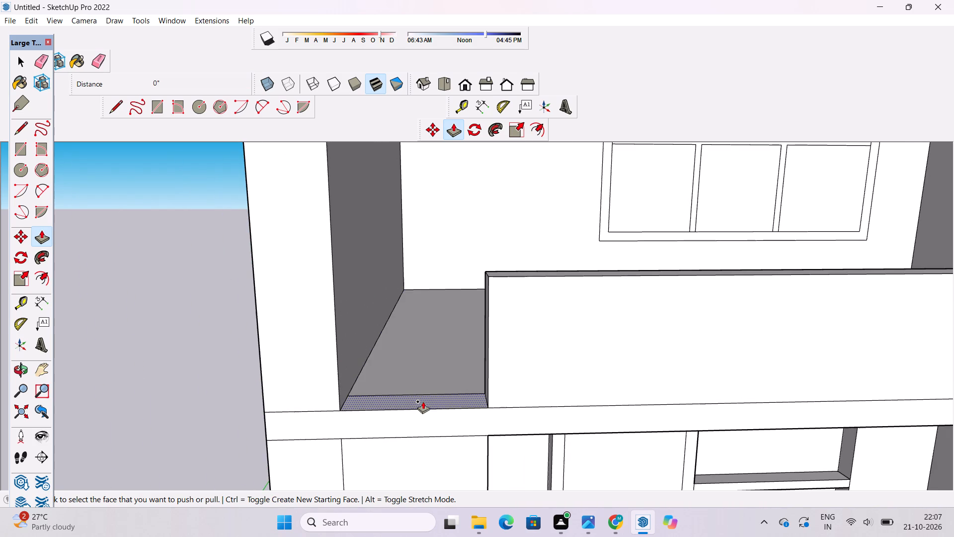
click(423, 401)
scroll(423, 401, down, 18)
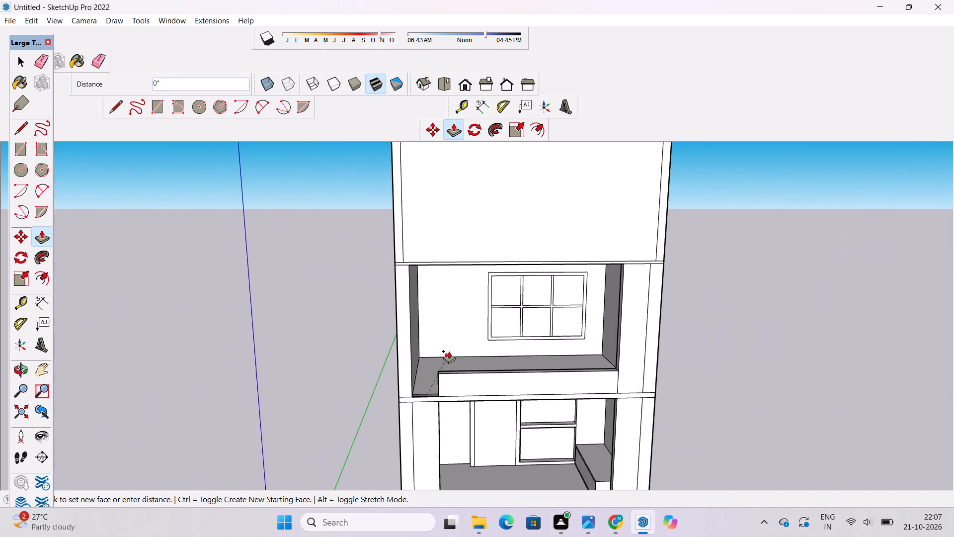
scroll(477, 291, up, 6)
scroll(433, 238, up, 4)
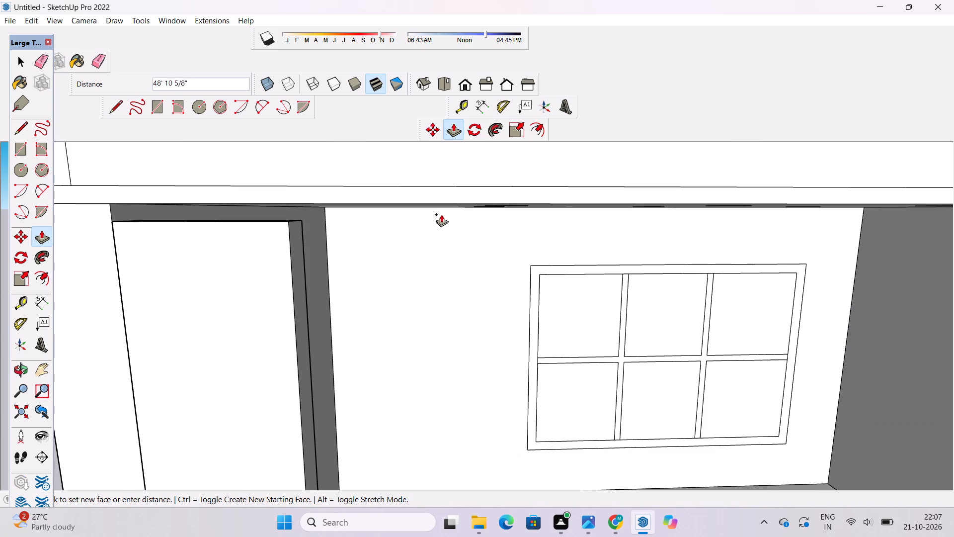
click(448, 202)
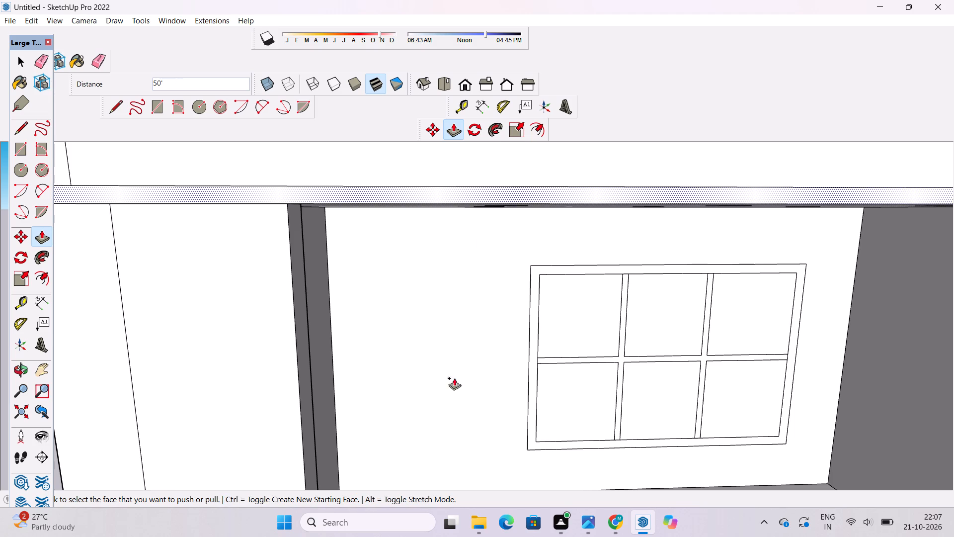
Examine the front of the building around the top storey's wall and the middle storey's opening.
key(o)
scroll(443, 479, down, 6)
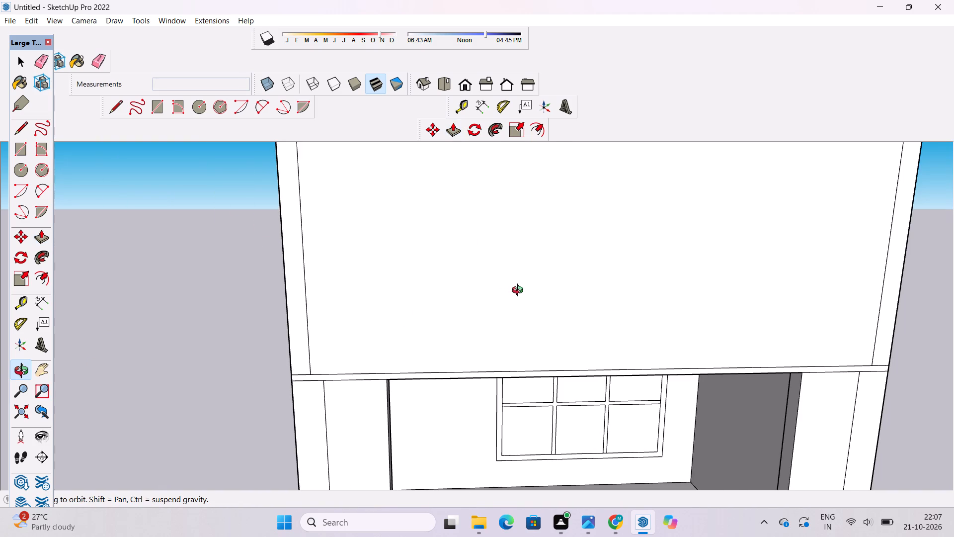
scroll(520, 291, down, 4)
shift+drag(547, 293, 540, 309)
drag(538, 317, 532, 326)
drag(531, 331, 509, 318)
scroll(509, 318, down, 4)
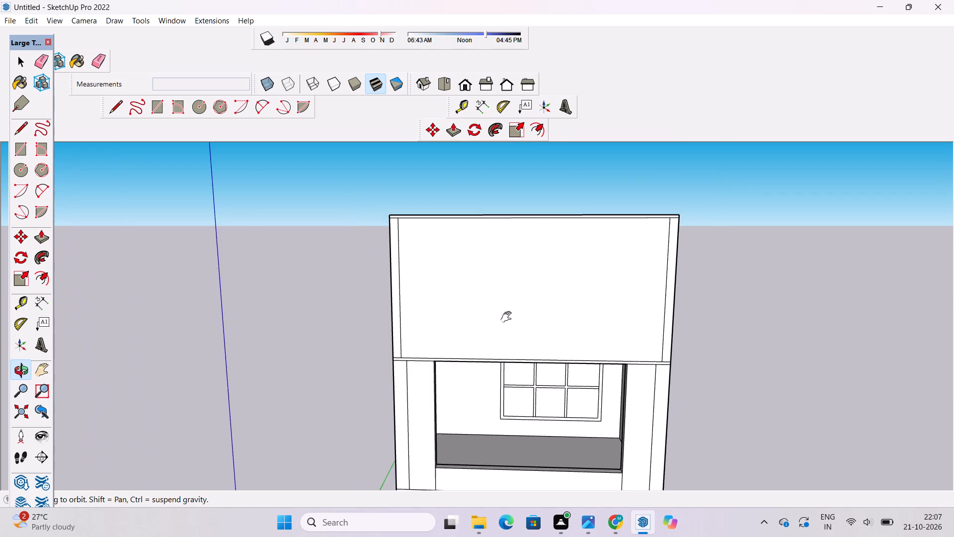
shift+drag(508, 319, 508, 328)
scroll(498, 359, up, 4)
scroll(498, 359, down, 1)
shift+drag(498, 359, 498, 344)
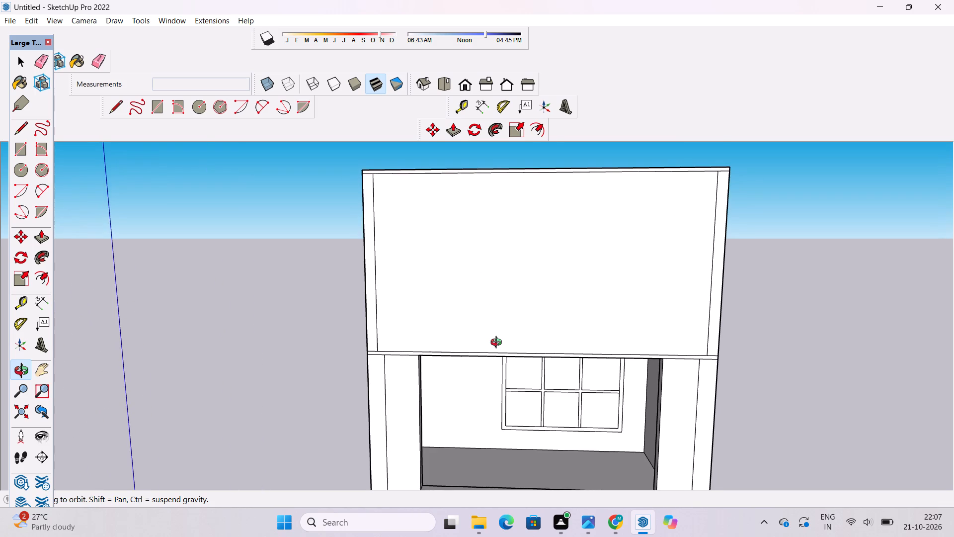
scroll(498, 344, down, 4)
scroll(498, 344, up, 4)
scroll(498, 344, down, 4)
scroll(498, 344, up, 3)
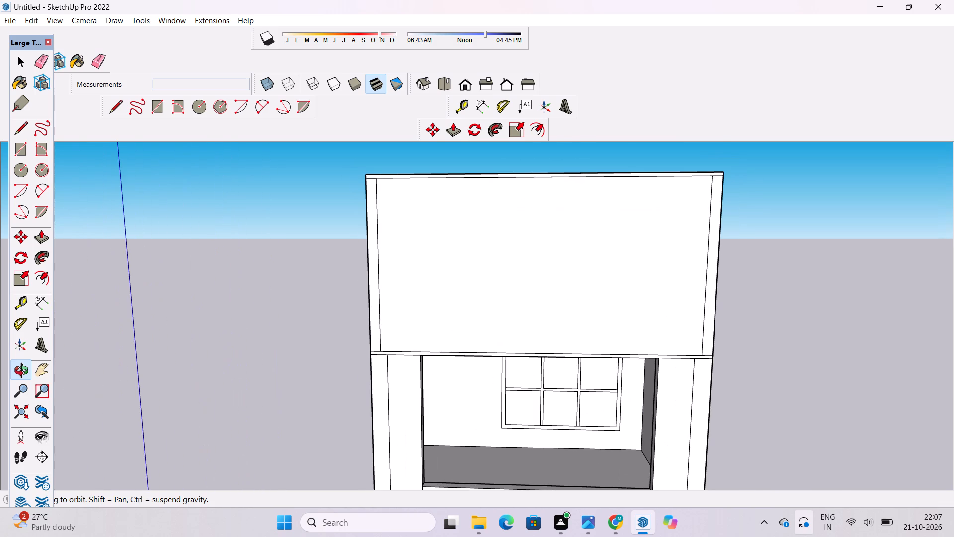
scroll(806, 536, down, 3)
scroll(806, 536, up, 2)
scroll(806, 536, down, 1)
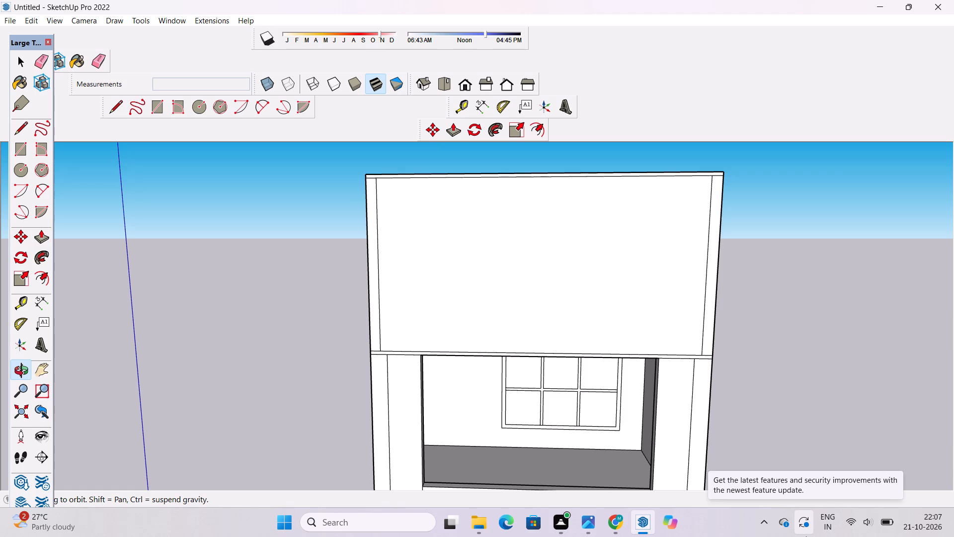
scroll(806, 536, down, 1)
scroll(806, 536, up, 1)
Examine the building's front from several angles, checking the top storey's wall and the walls around the middle storey's opening.
scroll(596, 356, down, 3)
shift+drag(583, 340, 672, 351)
scroll(643, 360, up, 4)
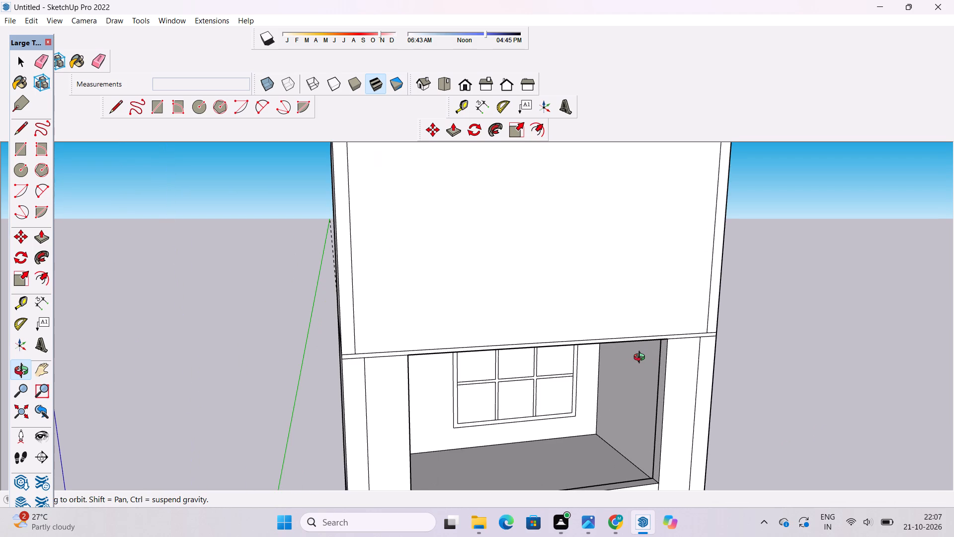
scroll(639, 351, down, 2)
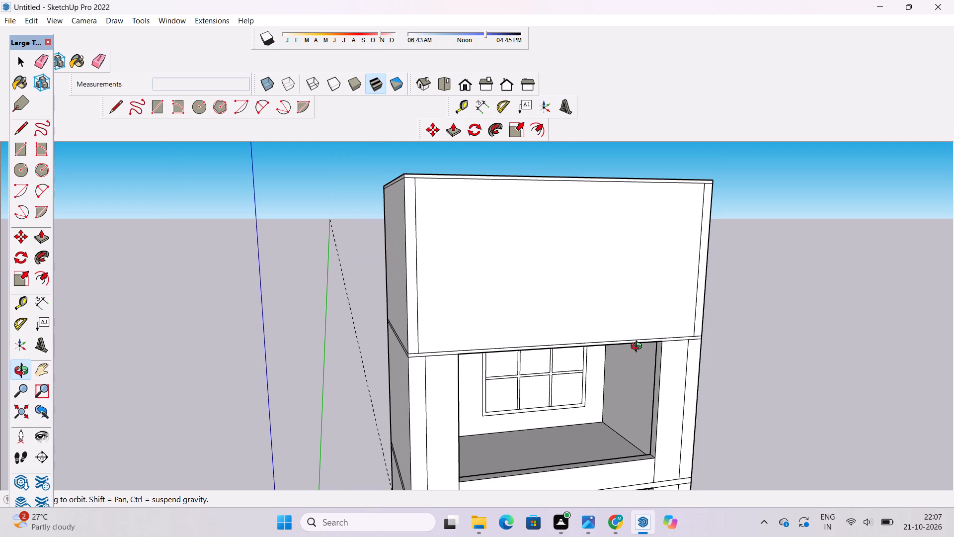
scroll(638, 348, down, 2)
scroll(638, 348, up, 2)
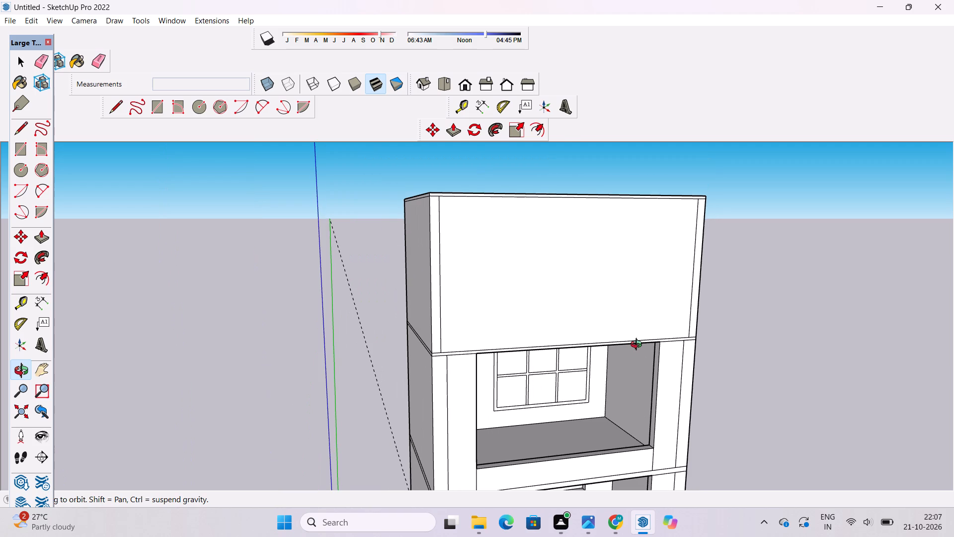
shift+drag(621, 360, 619, 311)
scroll(615, 315, down, 5)
shift+drag(613, 324, 600, 330)
drag(592, 340, 495, 353)
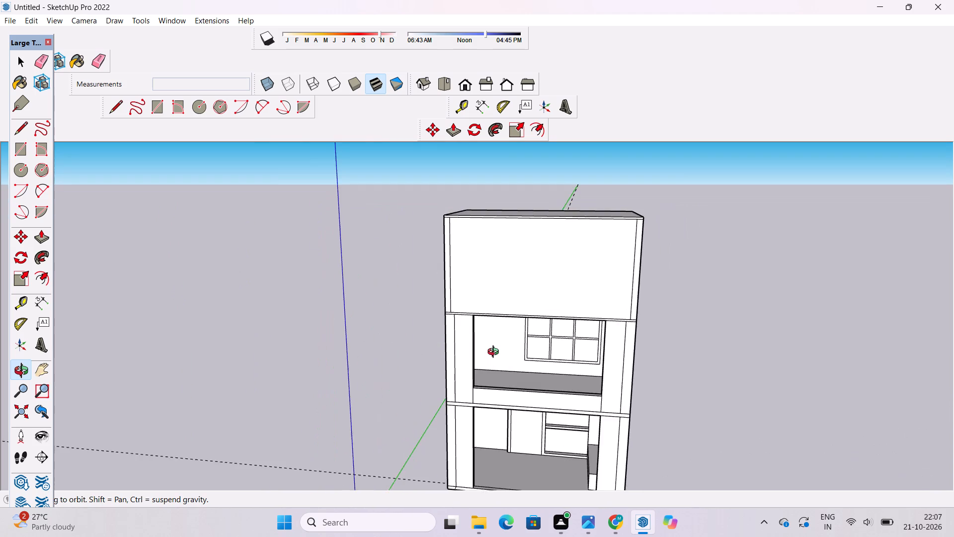
scroll(495, 353, up, 2)
shift+drag(497, 353, 497, 346)
drag(494, 346, 541, 352)
drag(541, 352, 526, 364)
shift+scroll(520, 370, down, 2)
drag(507, 379, 538, 369)
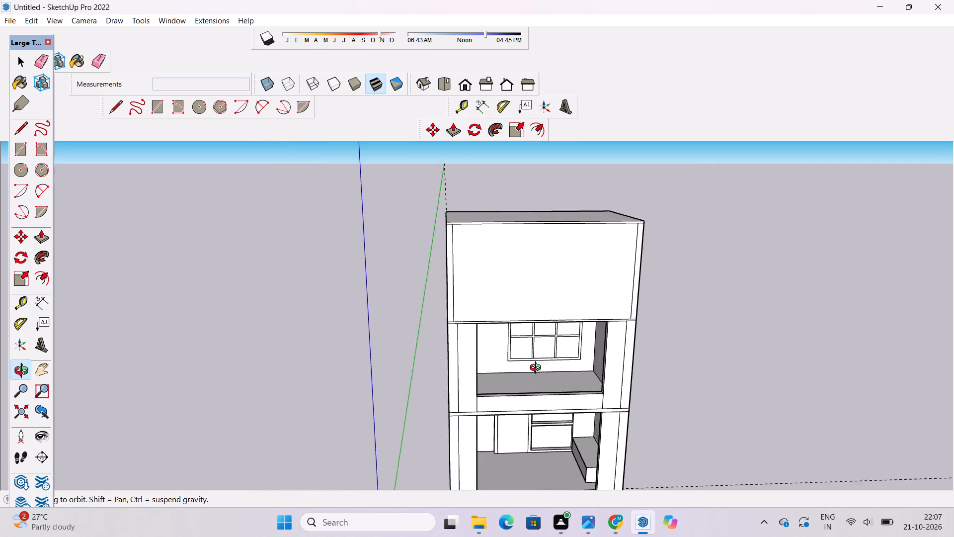
drag(538, 369, 548, 362)
scroll(497, 372, up, 3)
shift+drag(488, 367, 477, 389)
drag(477, 389, 478, 377)
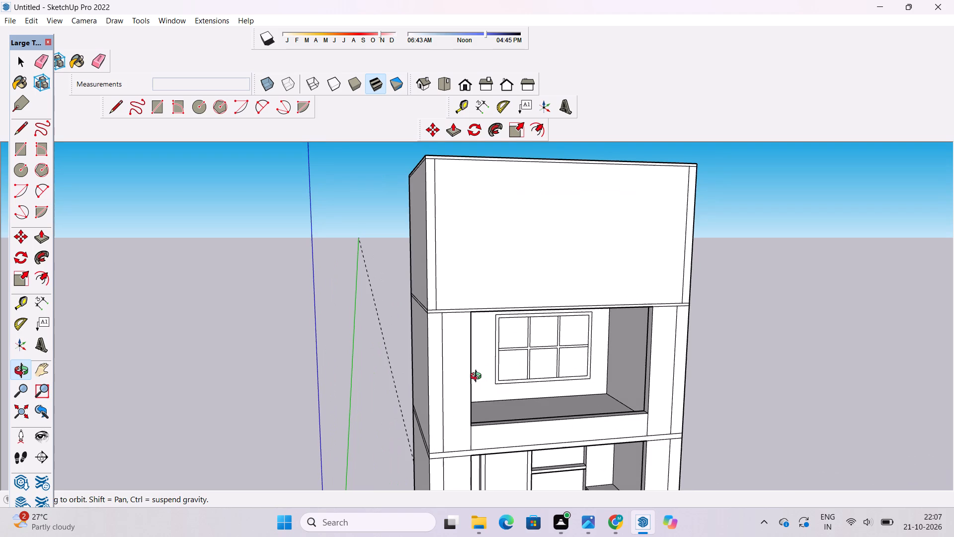
Erase the vertical seam lines on the left front walls of the middle and lower storeys.
key(e)
scroll(392, 348, down, 3)
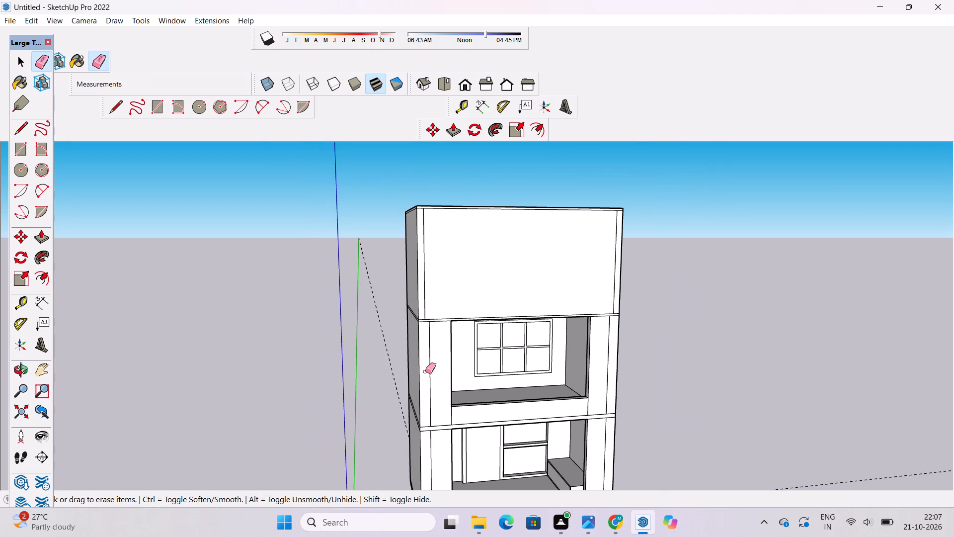
scroll(425, 371, up, 10)
drag(447, 333, 427, 358)
scroll(433, 294, down, 11)
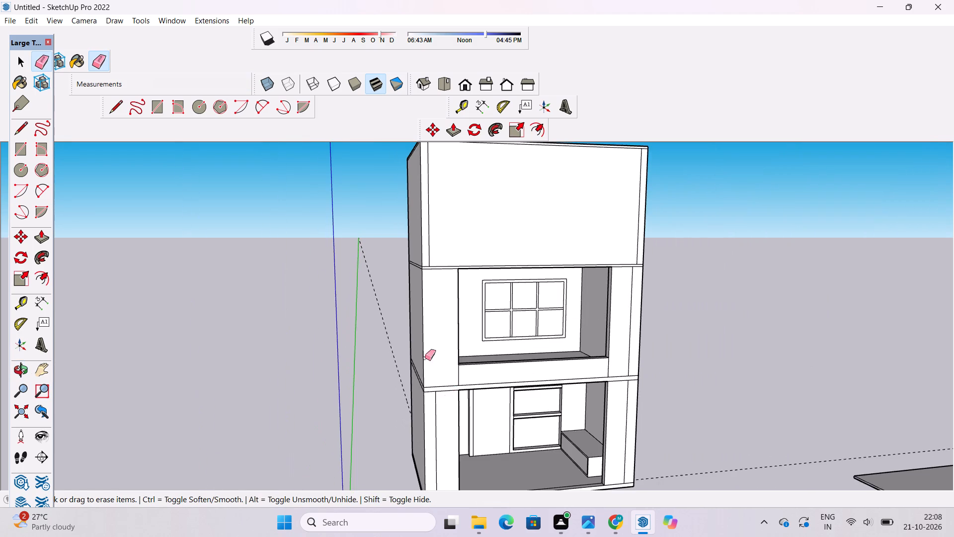
scroll(417, 344, down, 6)
scroll(424, 390, up, 11)
drag(444, 361, 422, 385)
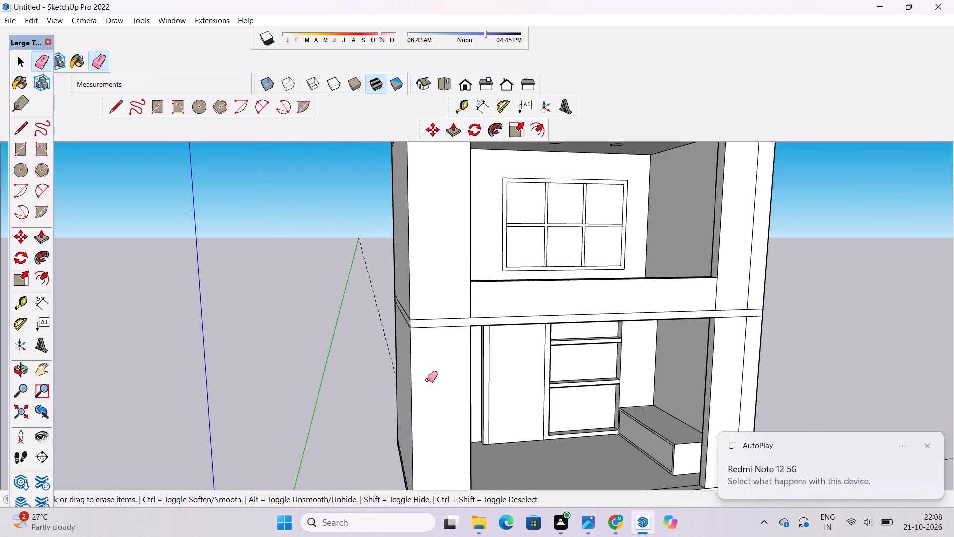
Erase the vertical seam lines on the right front walls of the middle and lower storeys.
click(933, 449)
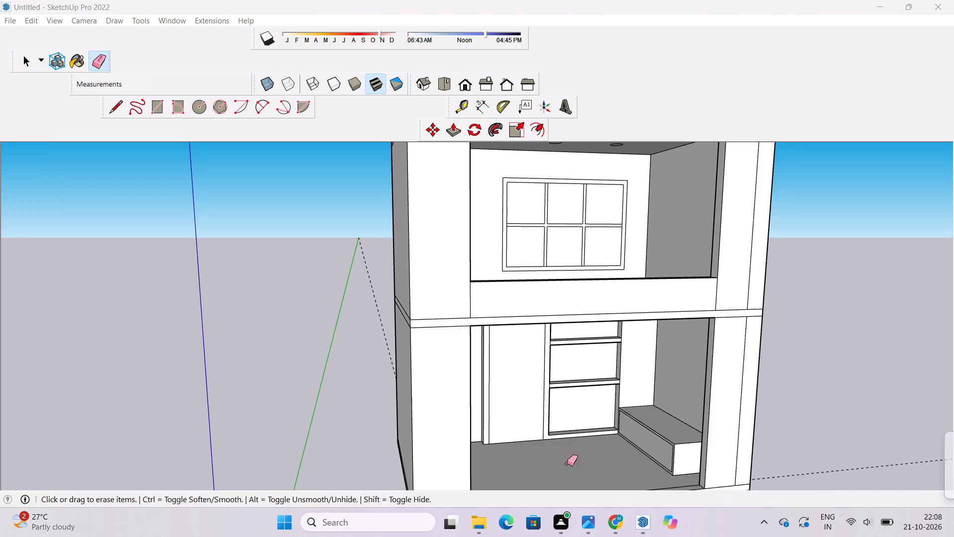
scroll(397, 370, down, 4)
scroll(489, 373, down, 4)
scroll(581, 340, up, 2)
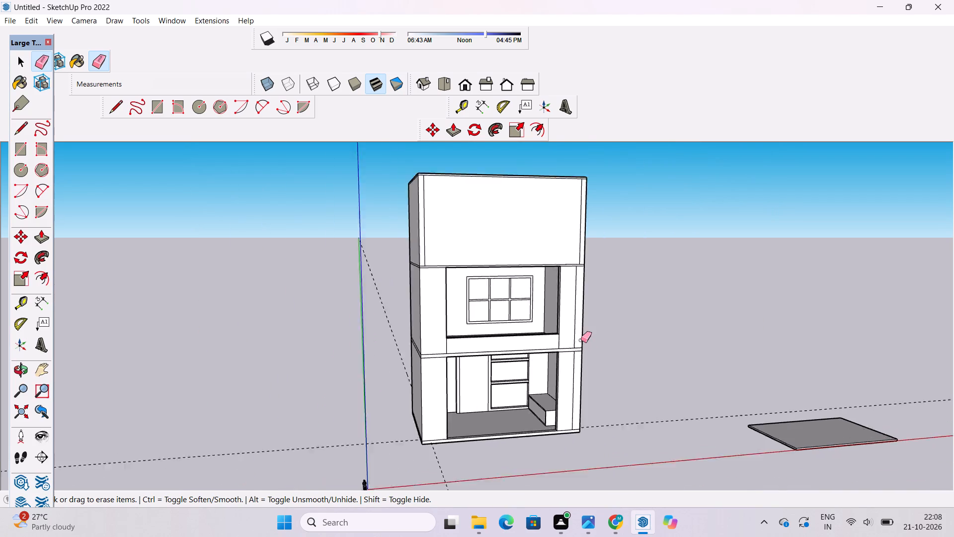
scroll(581, 340, up, 7)
click(572, 316)
drag(572, 399, 568, 406)
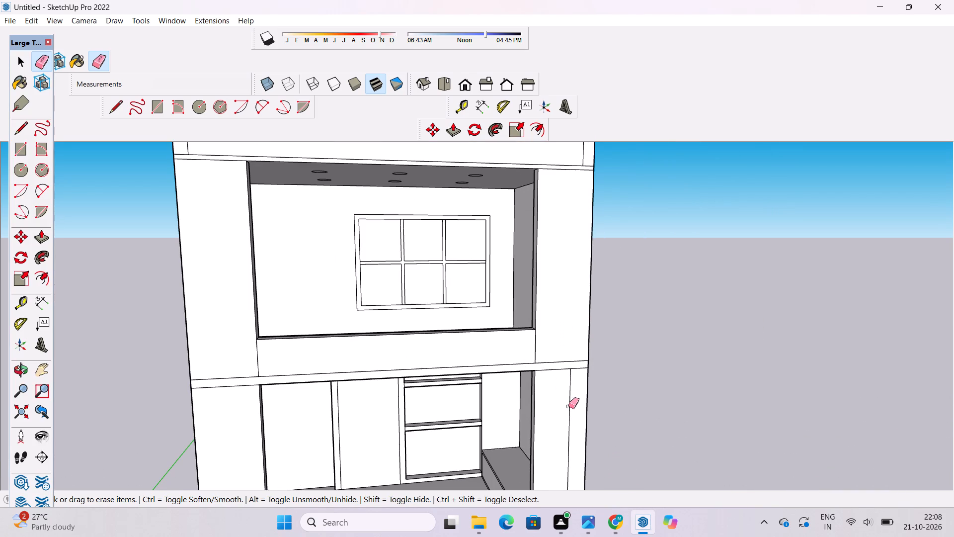
drag(568, 406, 568, 407)
scroll(543, 372, down, 12)
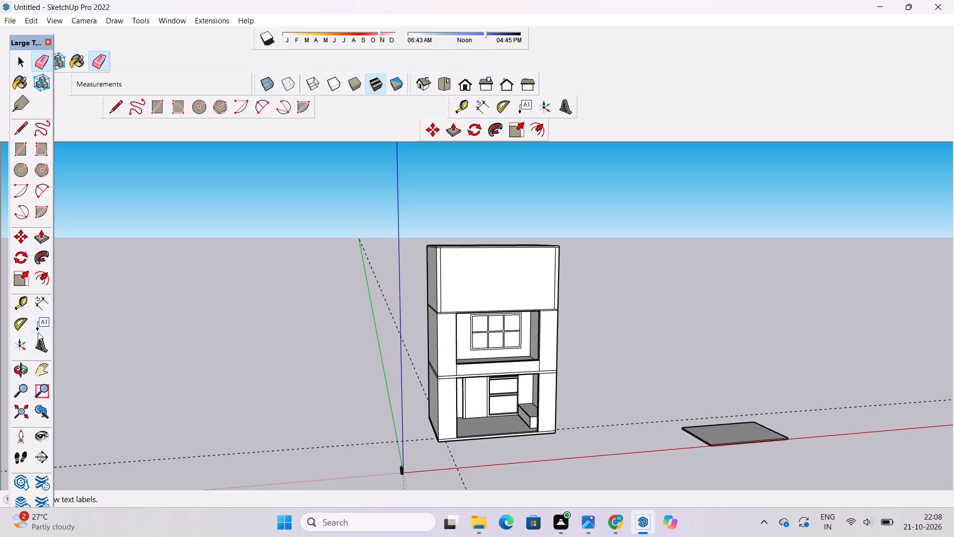
Erase the two vertical seam lines near the left and right edges of the top storey's front wall.
click(20, 371)
scroll(203, 300, down, 7)
scroll(358, 348, up, 3)
scroll(256, 287, down, 5)
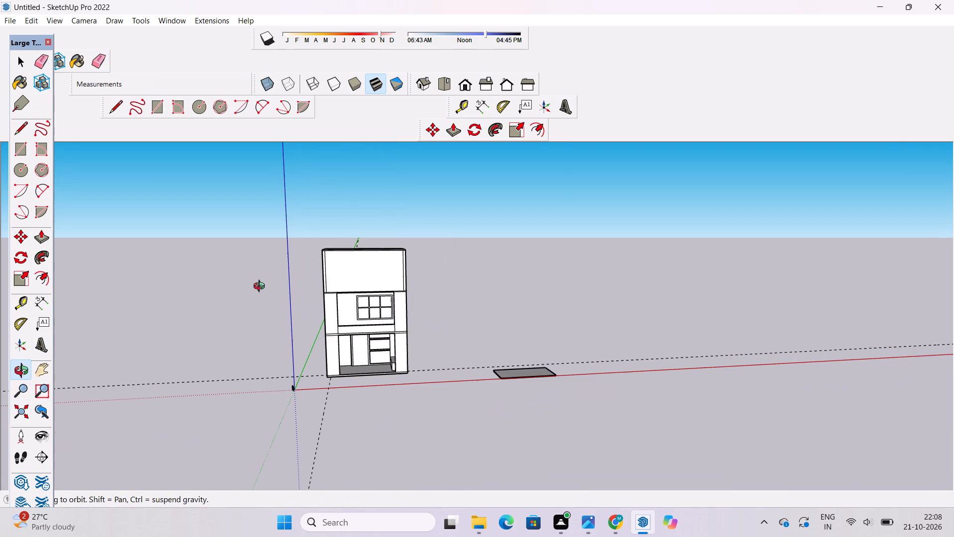
scroll(381, 282, up, 9)
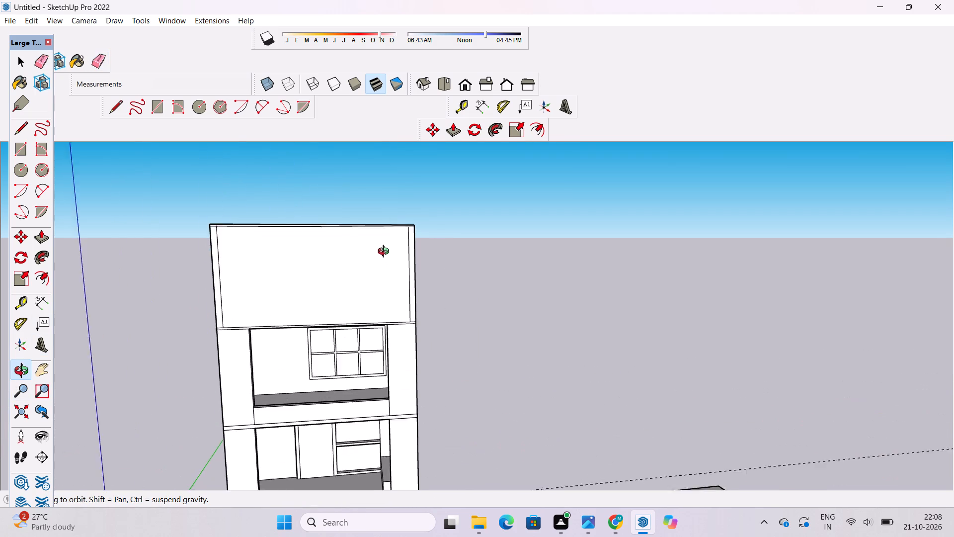
scroll(386, 253, up, 1)
click(98, 66)
scroll(206, 306, up, 4)
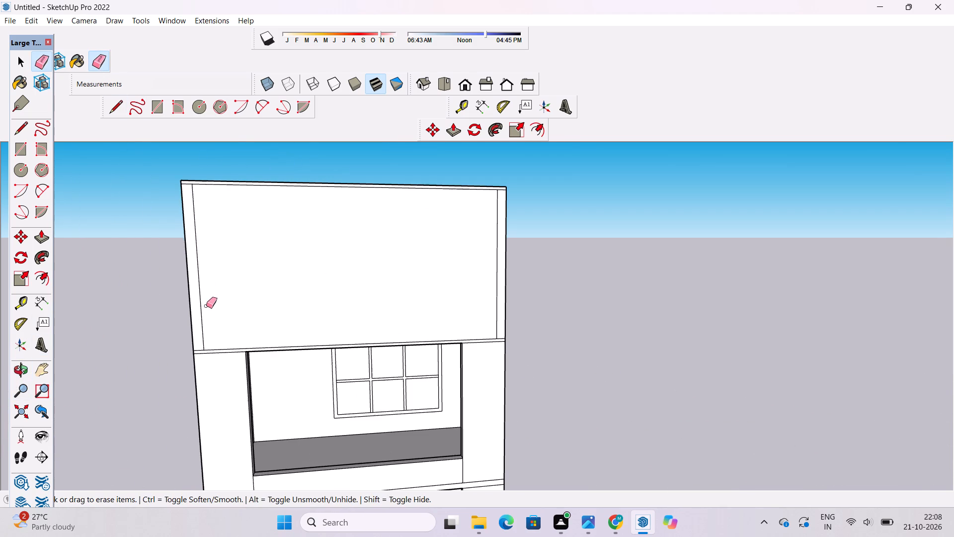
drag(201, 248, 195, 259)
scroll(189, 253, down, 6)
scroll(409, 272, up, 5)
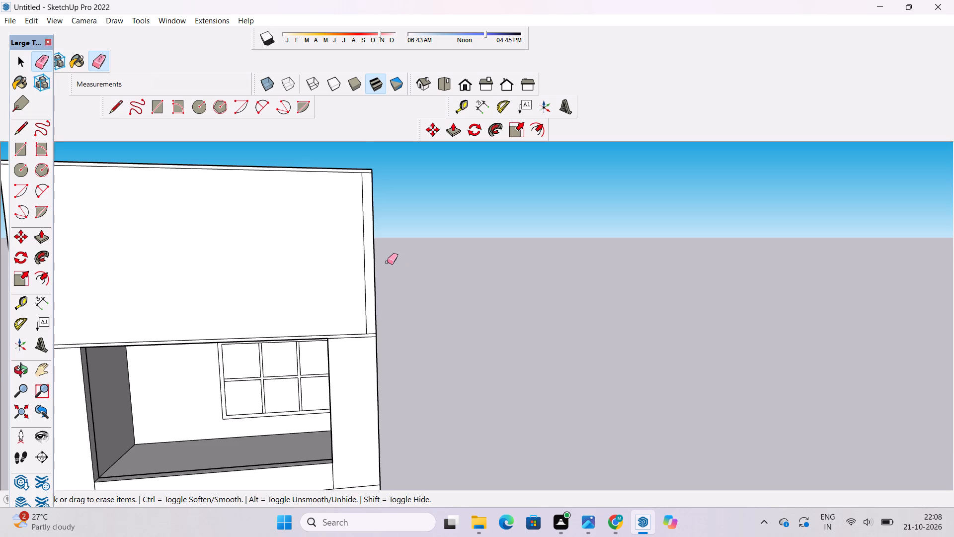
scroll(387, 262, up, 4)
drag(358, 222, 328, 248)
scroll(367, 257, down, 10)
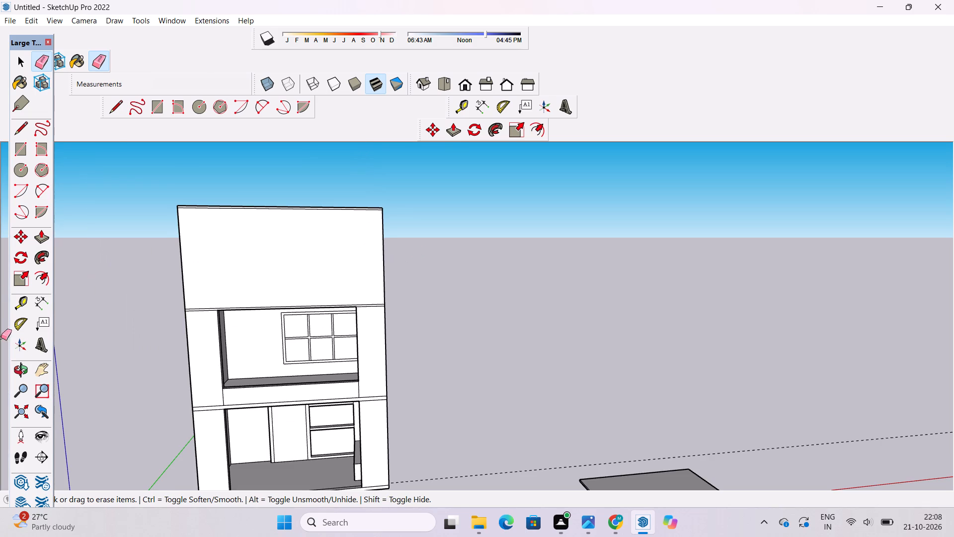
Draw a 69' by 41' rectangle across the middle storey's front opening, from its upper left corner to its lower right corner.
click(24, 365)
scroll(309, 262, down, 5)
drag(315, 284, 288, 286)
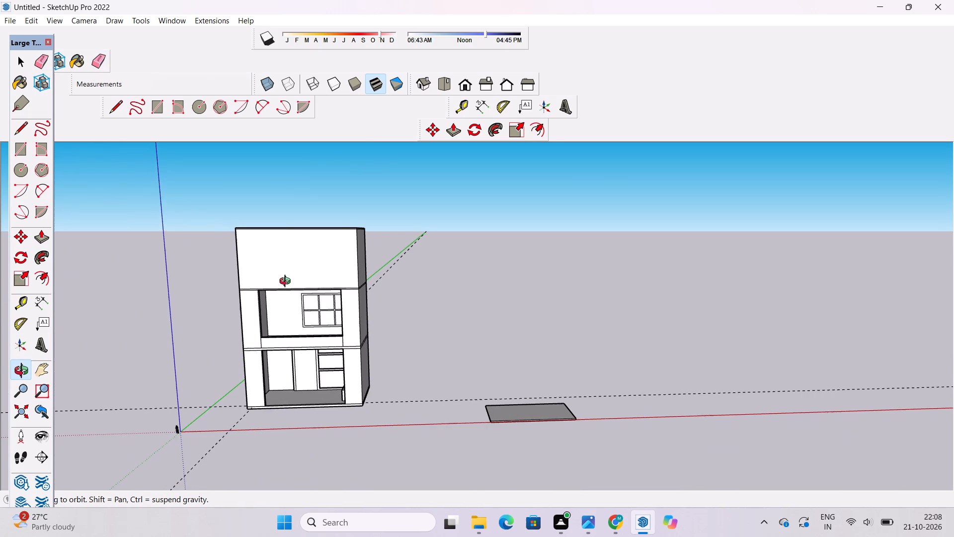
scroll(287, 282, up, 2)
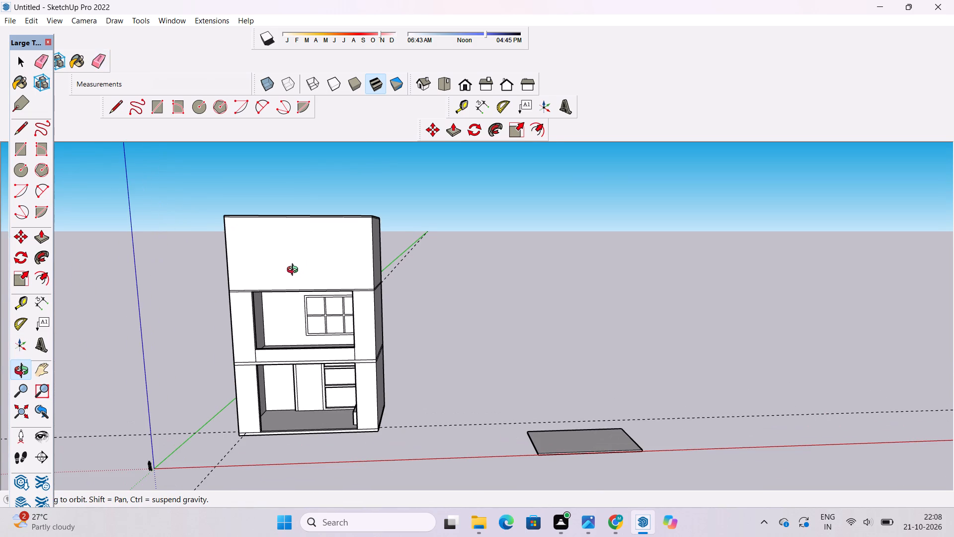
scroll(352, 270, down, 4)
shift+drag(326, 309, 358, 273)
scroll(346, 280, up, 3)
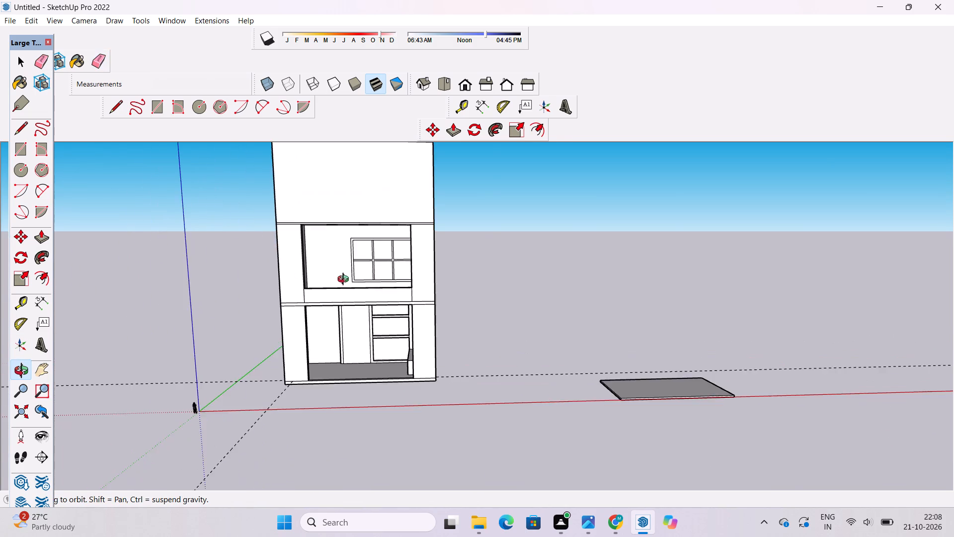
scroll(345, 280, up, 5)
shift+drag(344, 274, 344, 280)
drag(348, 293, 349, 298)
drag(355, 289, 362, 306)
drag(360, 306, 354, 283)
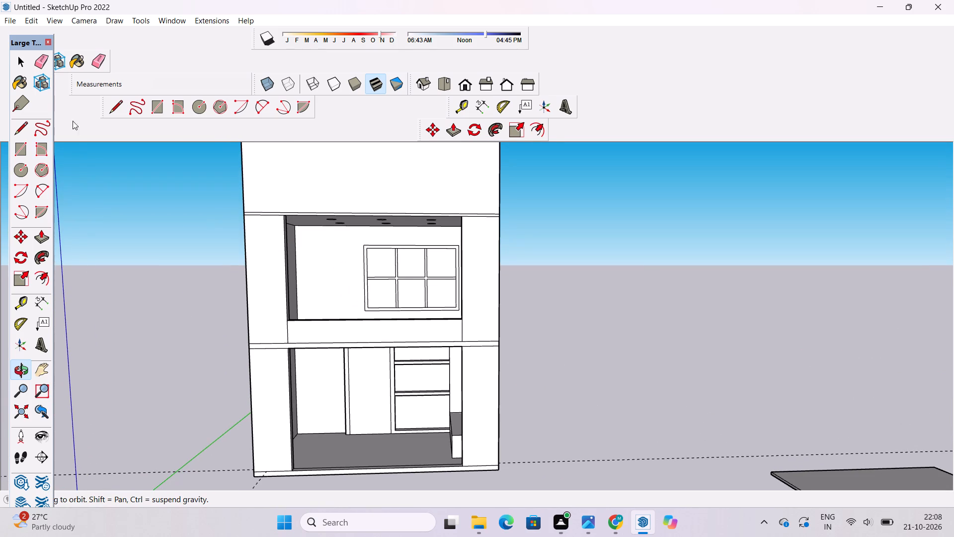
click(150, 106)
scroll(314, 221, up, 9)
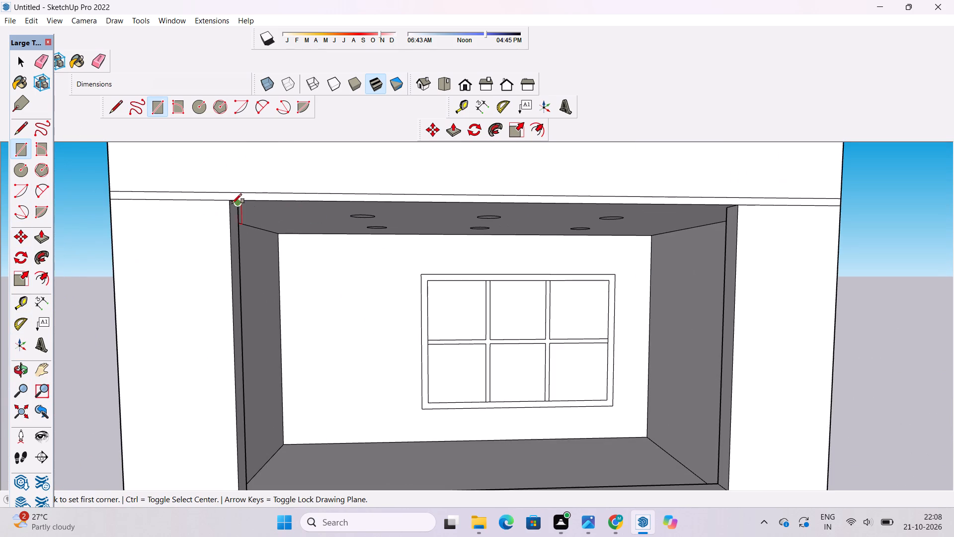
click(230, 202)
scroll(232, 211, down, 4)
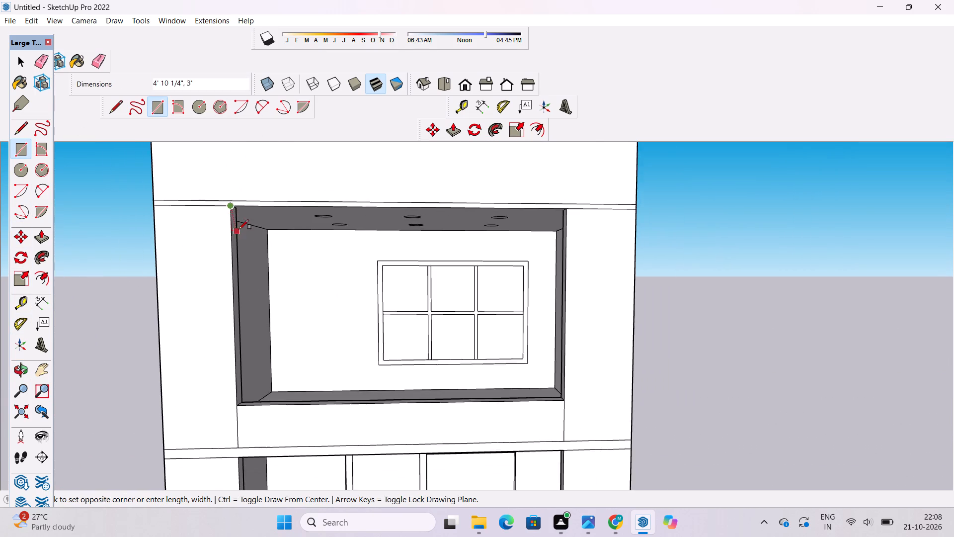
scroll(239, 229, down, 3)
click(503, 373)
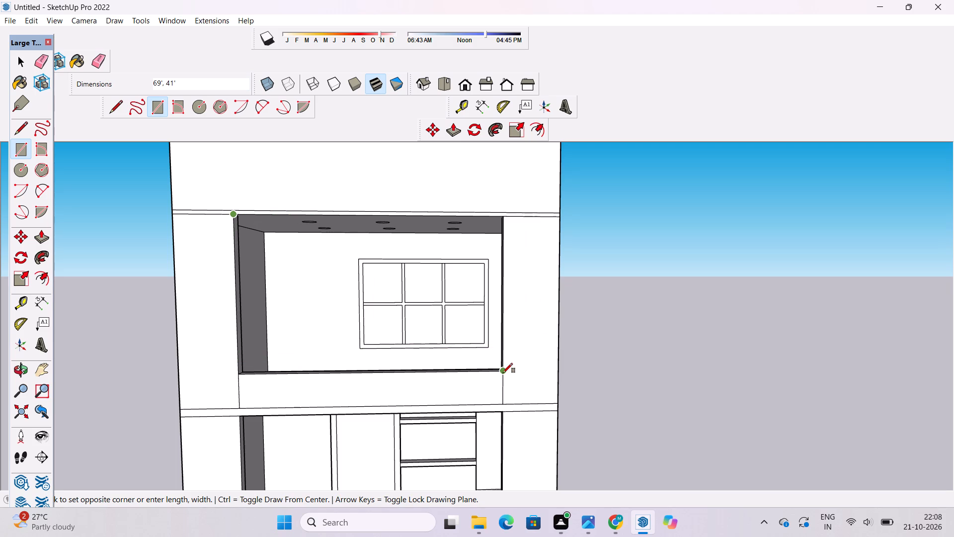
Examine the middle storey's front panel and the furnished lower room from several heights and angles.
key(o)
scroll(530, 351, down, 5)
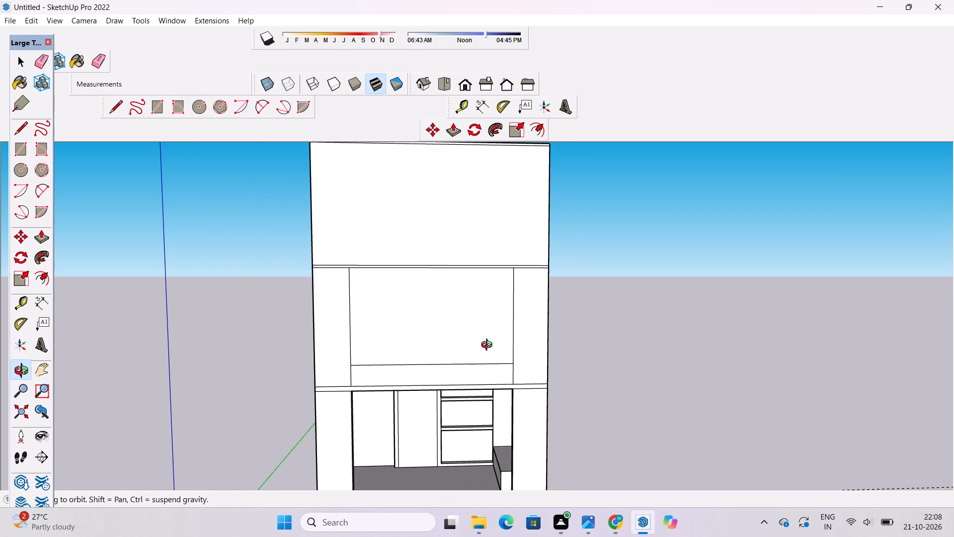
shift+drag(489, 347, 489, 359)
click(455, 374)
shift+drag(458, 372, 464, 356)
scroll(475, 394, up, 4)
shift+drag(474, 390, 478, 374)
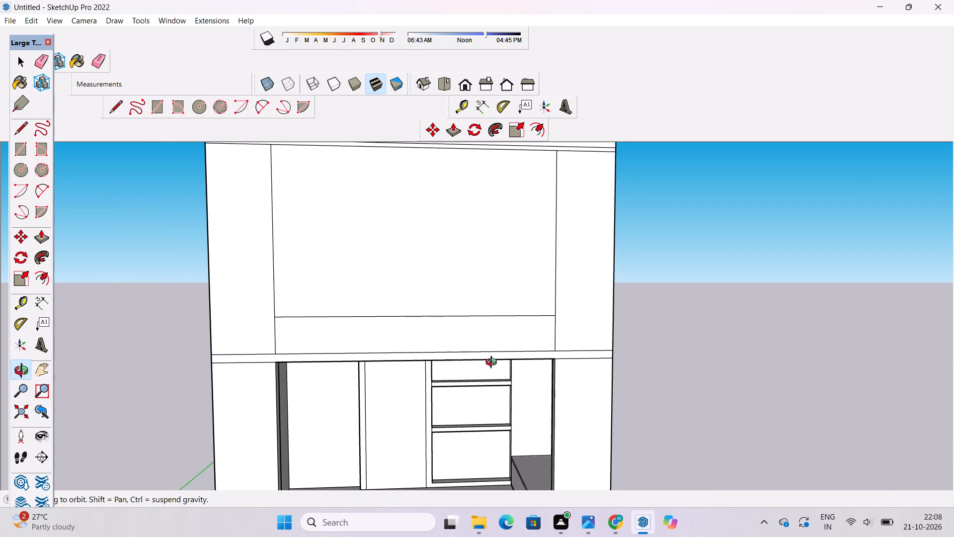
shift+drag(496, 373, 489, 332)
drag(486, 355, 474, 272)
shift+drag(435, 316, 436, 306)
drag(436, 306, 448, 358)
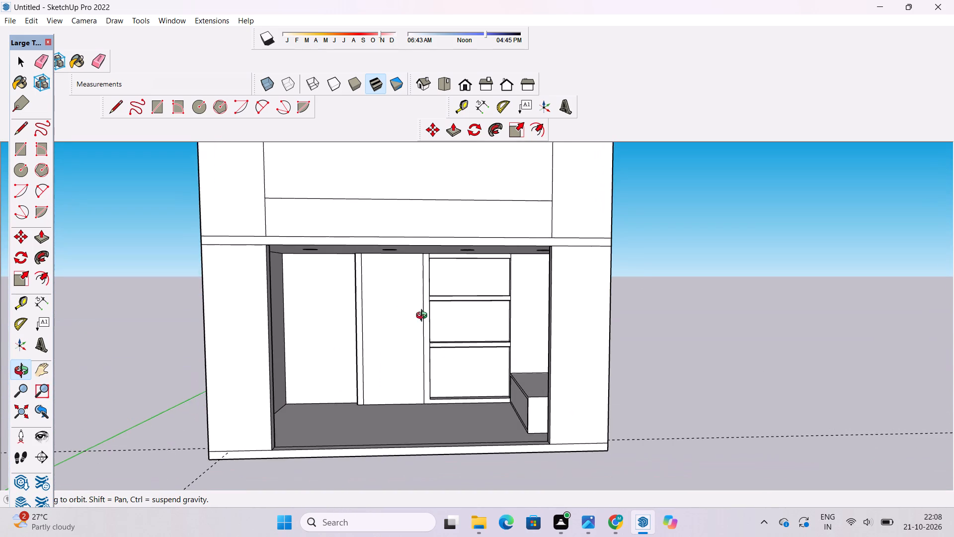
scroll(396, 305, up, 1)
shift+drag(396, 305, 400, 268)
drag(395, 290, 390, 323)
scroll(395, 320, down, 2)
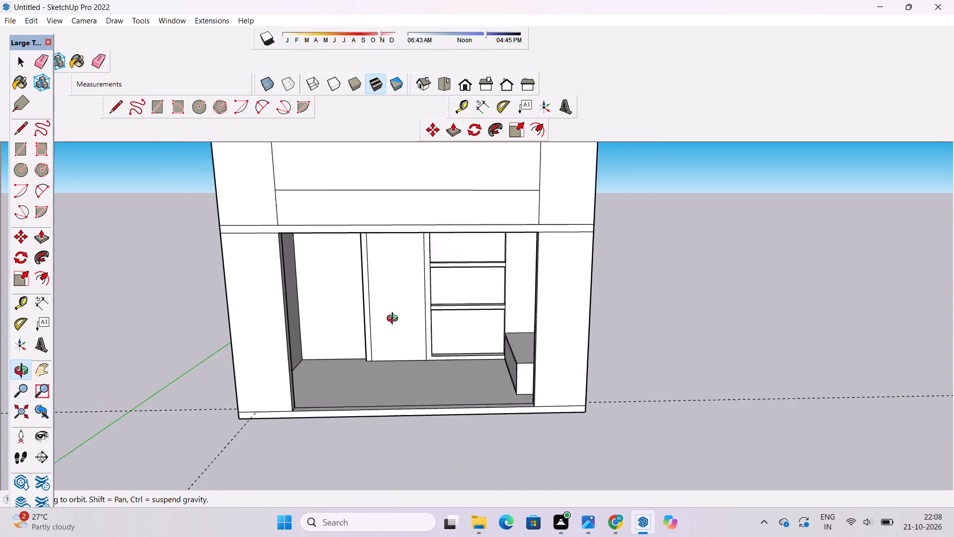
scroll(395, 320, down, 3)
scroll(395, 320, up, 2)
shift+drag(395, 320, 395, 327)
click(395, 327)
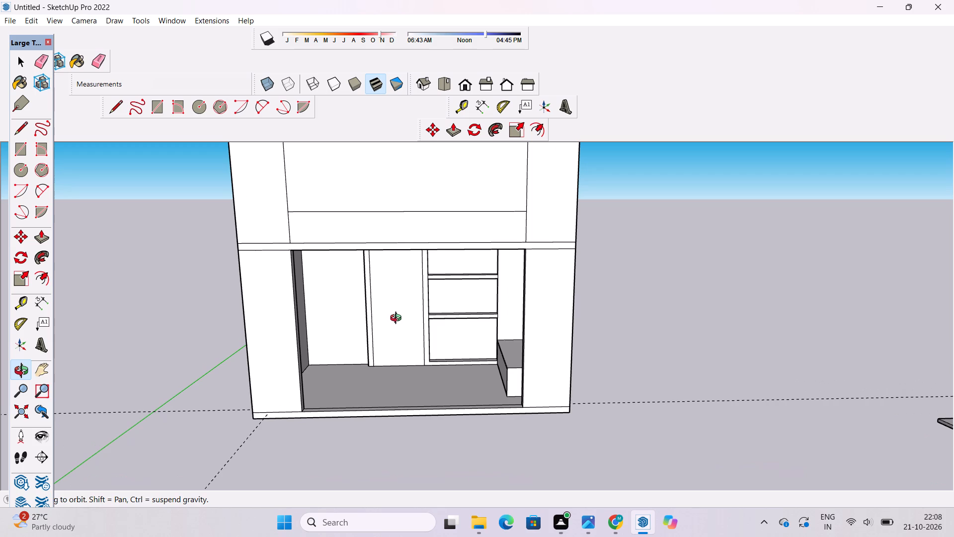
scroll(398, 319, down, 2)
shift+drag(393, 351, 418, 315)
shift+drag(406, 347, 402, 319)
drag(401, 319, 407, 375)
scroll(364, 373, up, 2)
scroll(364, 331, down, 1)
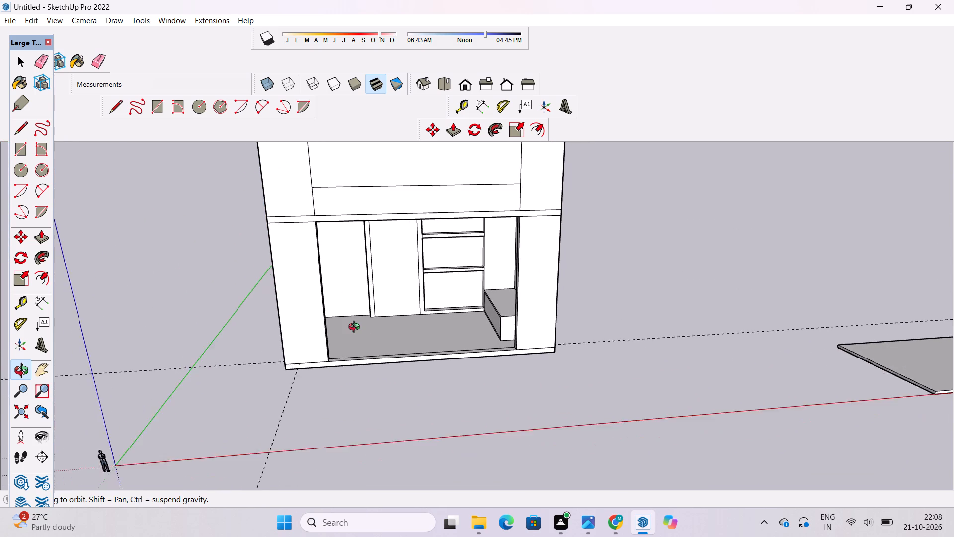
scroll(356, 328, down, 2)
shift+drag(362, 322, 353, 377)
drag(353, 378, 322, 260)
scroll(329, 256, up, 2)
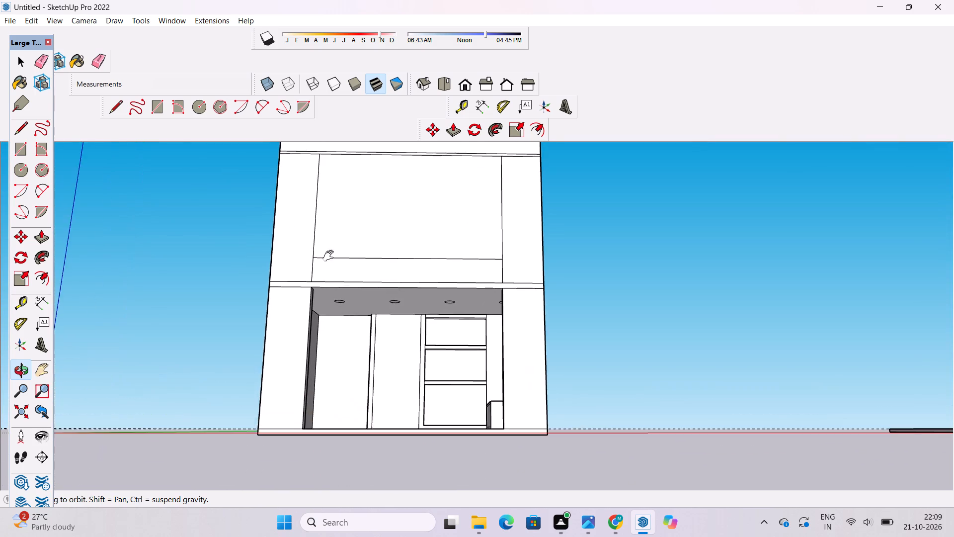
shift+drag(330, 256, 345, 304)
drag(346, 315, 348, 330)
shift+drag(345, 322, 346, 333)
drag(346, 333, 347, 342)
Erase the vertical edges at both sides of the middle storey's front rectangle to merge it with the adjoining walls.
key(e)
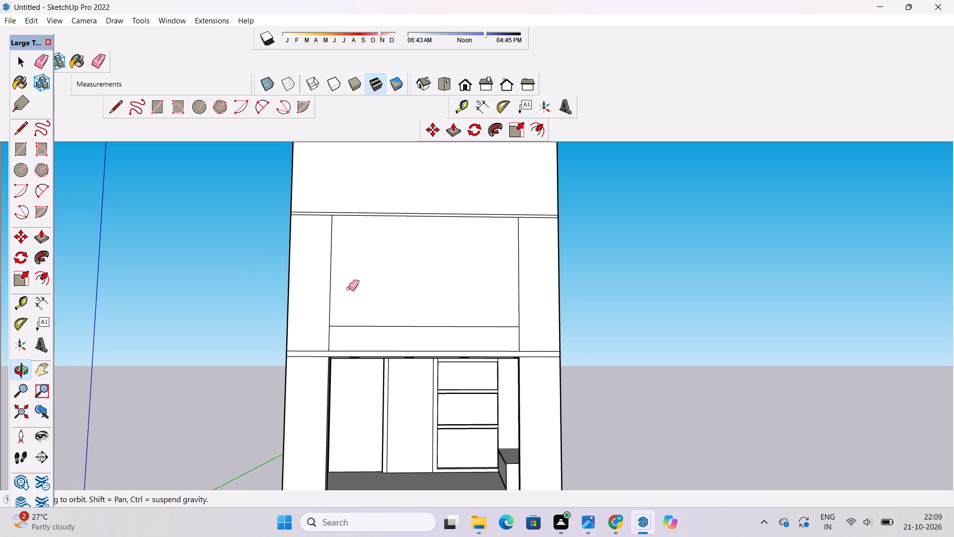
drag(340, 256, 316, 279)
scroll(325, 330, up, 2)
drag(575, 235, 563, 251)
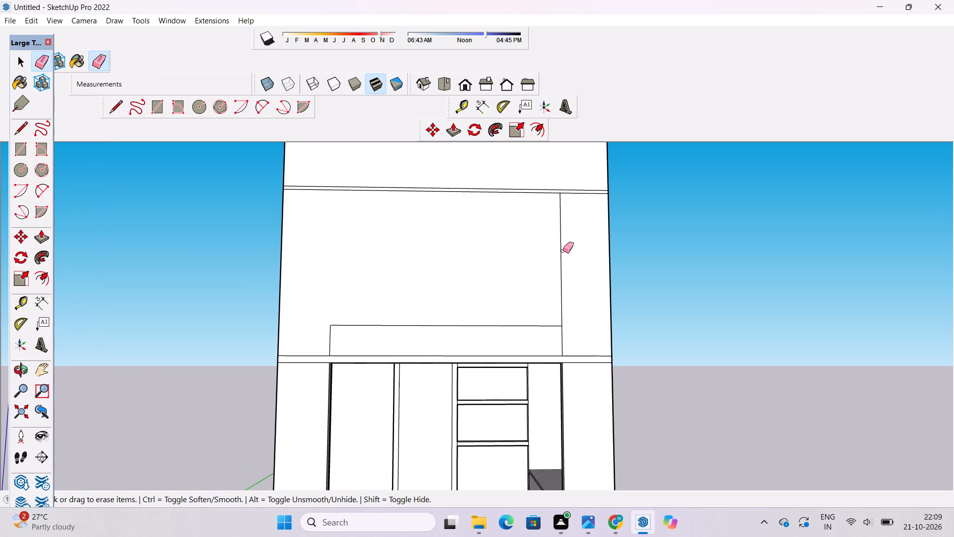
drag(563, 251, 556, 259)
scroll(492, 290, down, 5)
scroll(380, 334, down, 4)
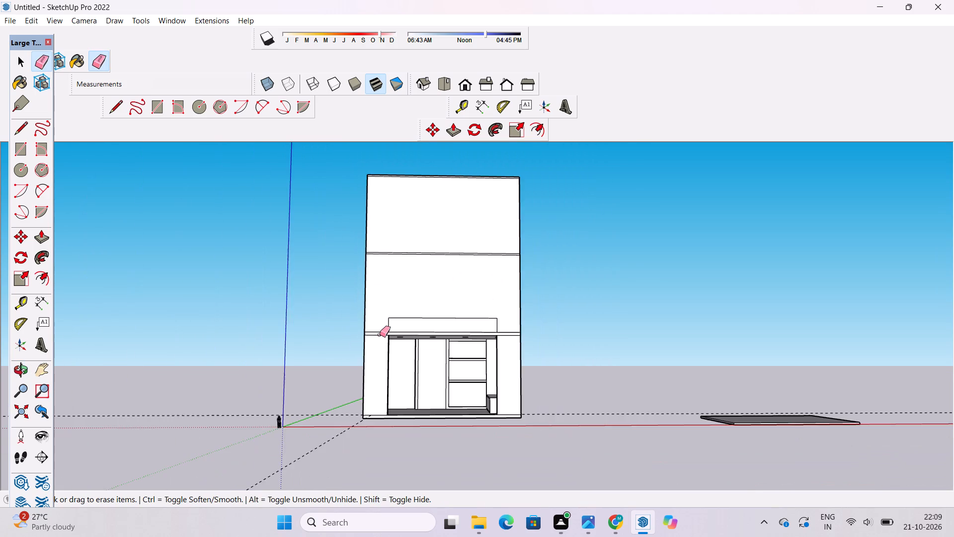
Undo the erasure of the two vertical edges at the sides of the middle storey's front rectangle.
scroll(380, 335, down, 3)
scroll(380, 335, up, 1)
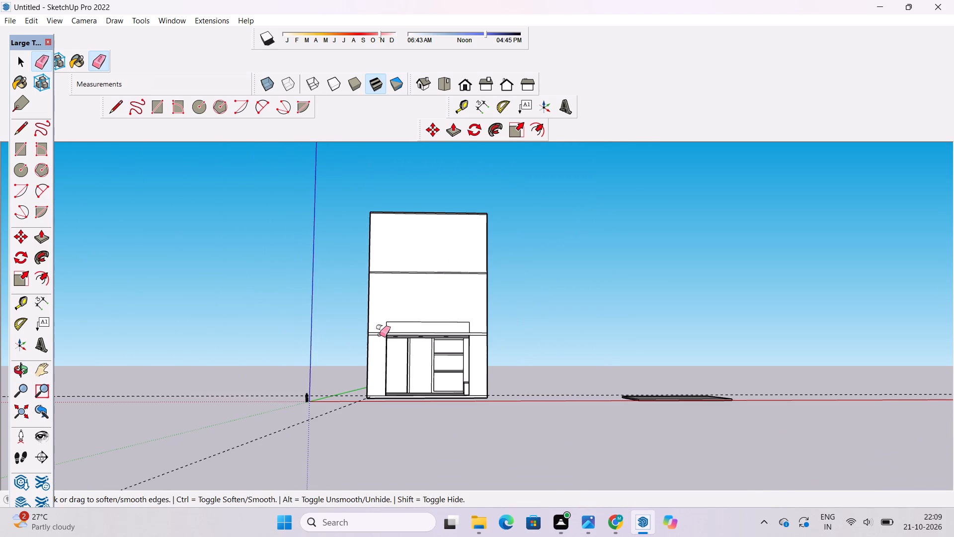
key(ctrl+z)
key(ctrl+z)
Examine the building's front from several heights and angles, checking the middle storey's panel edges and the furnished lower room.
scroll(380, 326, down, 2)
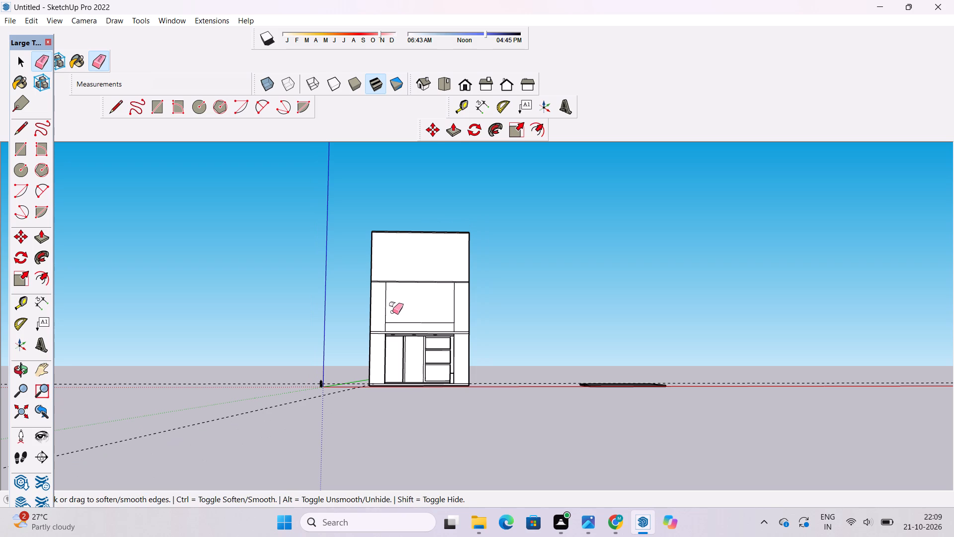
key(space)
text(o)
drag(447, 276, 444, 304)
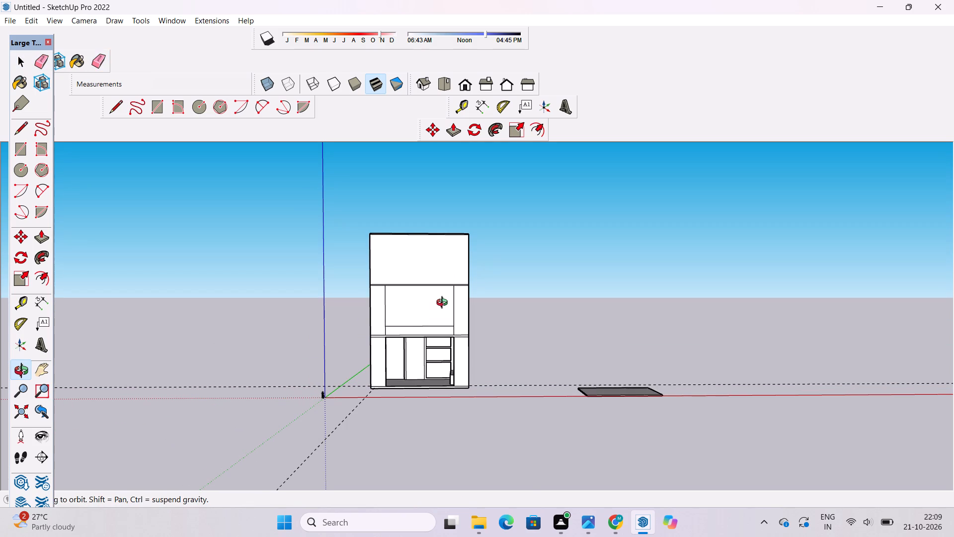
shift+drag(426, 320, 426, 312)
scroll(426, 311, up, 2)
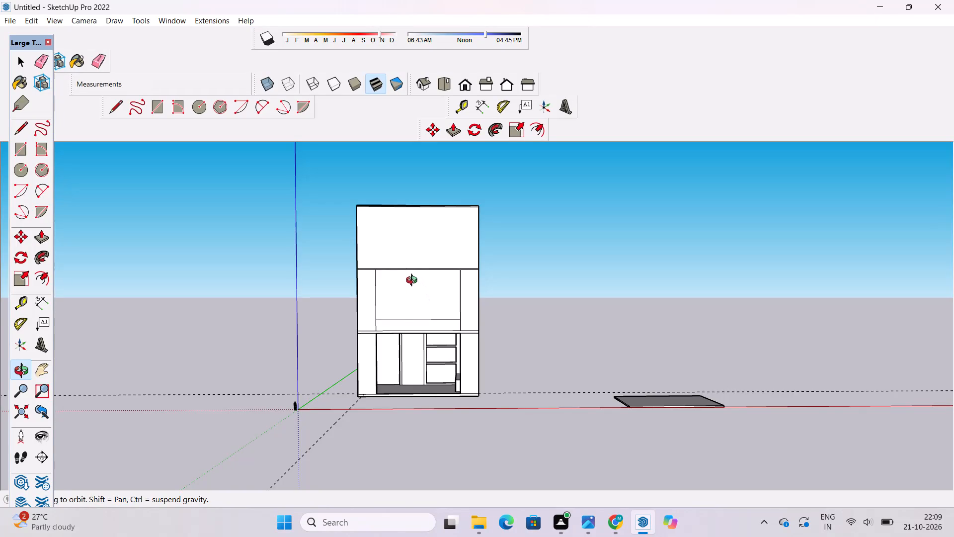
scroll(412, 281, down, 5)
shift+drag(448, 341, 437, 301)
scroll(393, 269, up, 4)
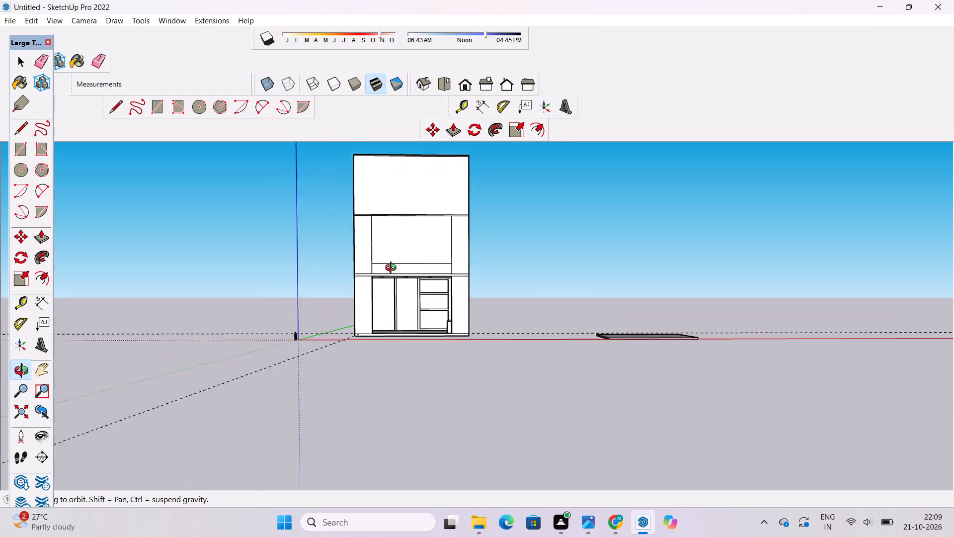
scroll(393, 269, up, 1)
scroll(395, 268, down, 2)
shift+drag(404, 245, 406, 250)
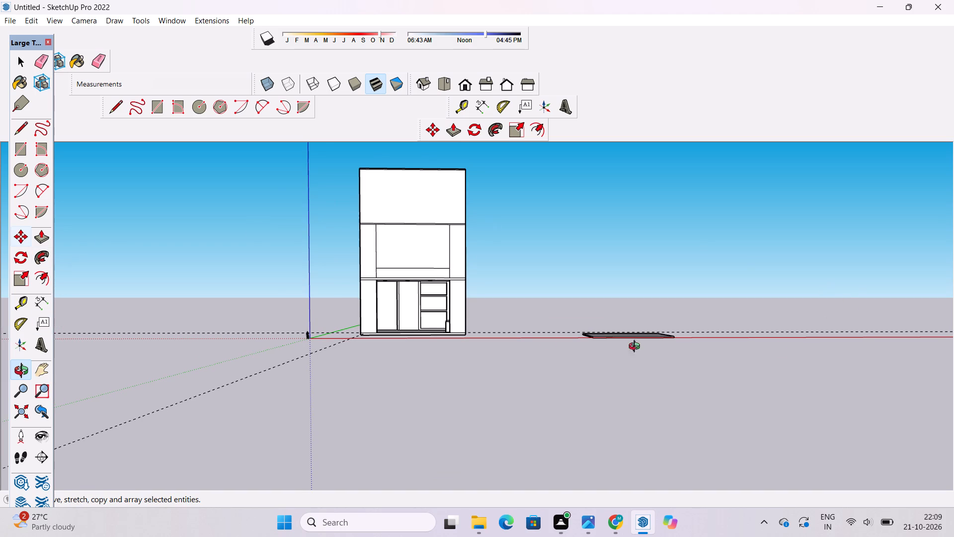
drag(367, 308, 386, 275)
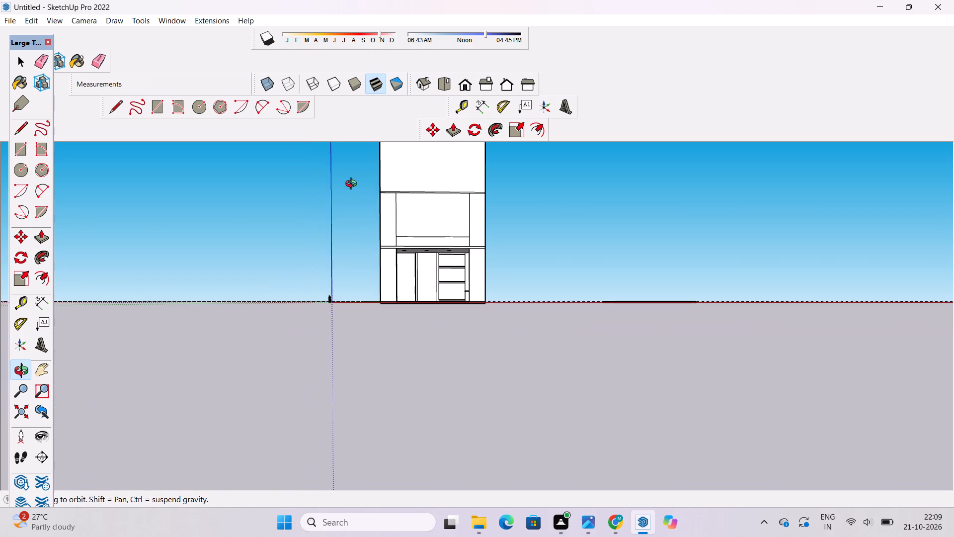
scroll(359, 184, down, 4)
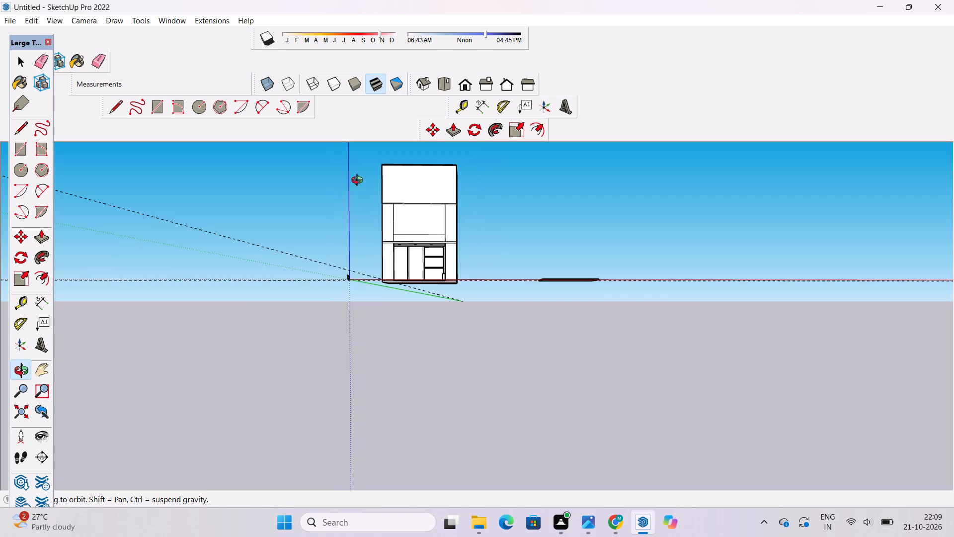
drag(418, 258, 432, 289)
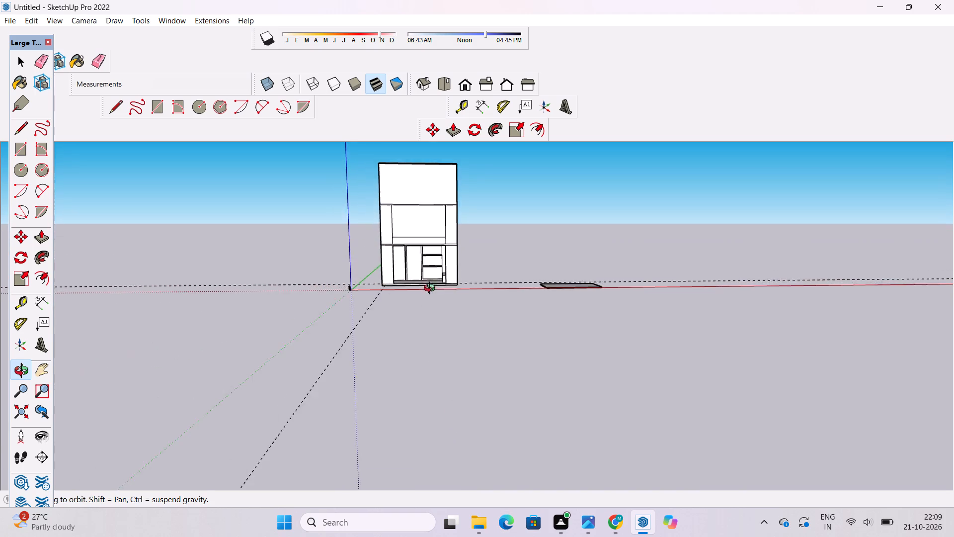
drag(432, 289, 441, 322)
shift+scroll(388, 185, up, 4)
shift+drag(411, 232, 376, 252)
drag(366, 269, 389, 270)
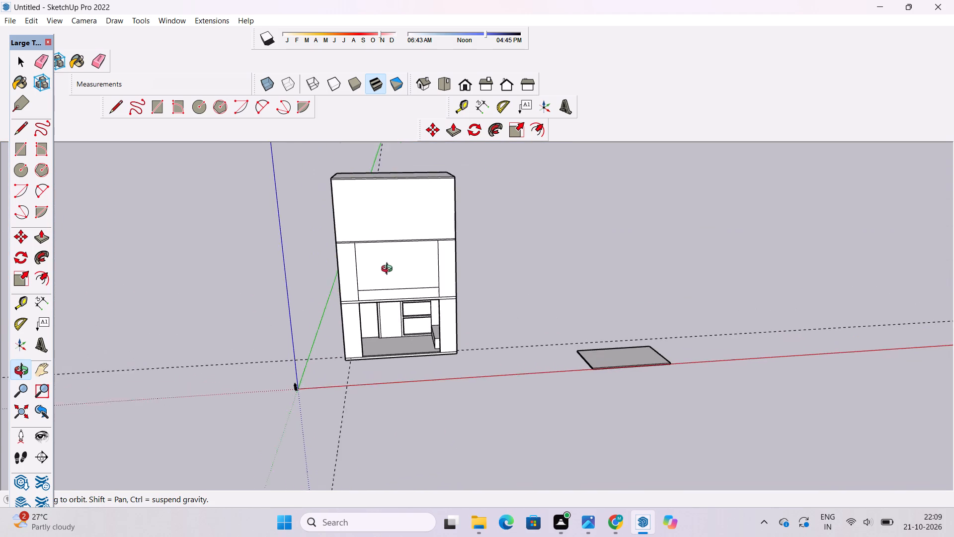
drag(389, 270, 444, 238)
scroll(429, 270, up, 2)
scroll(390, 254, up, 1)
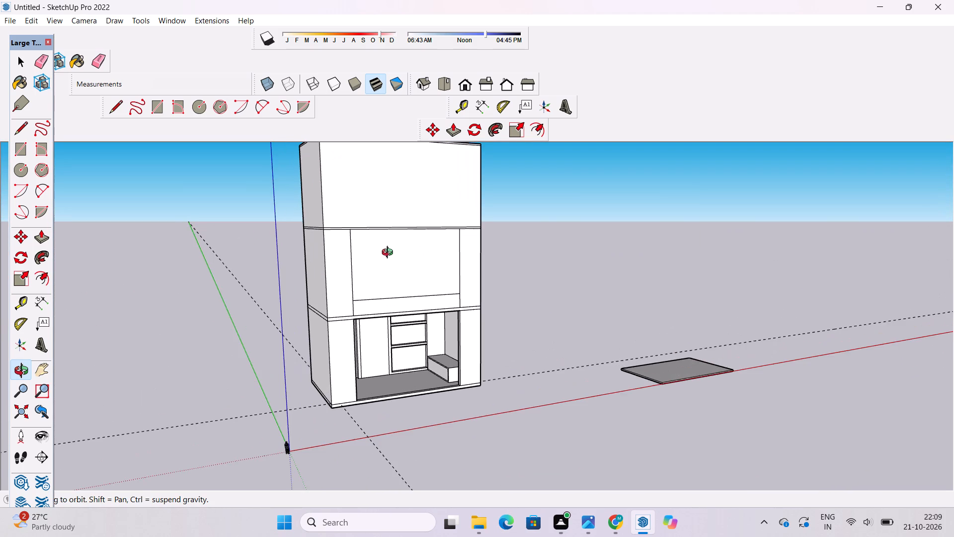
drag(390, 253, 364, 263)
scroll(240, 262, up, 4)
scroll(285, 266, down, 4)
shift+drag(422, 235, 385, 260)
drag(335, 309, 332, 282)
drag(346, 284, 283, 297)
shift+drag(277, 296, 331, 306)
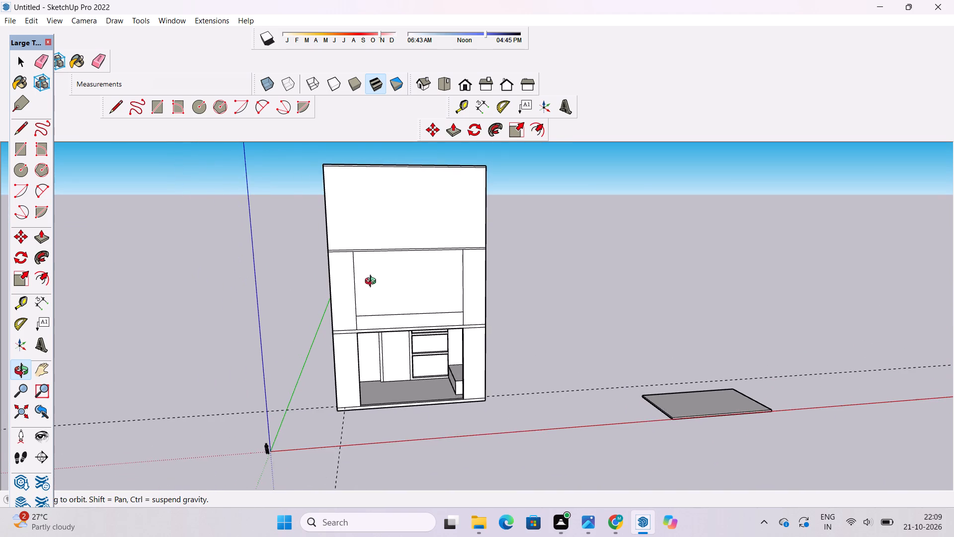
scroll(381, 269, down, 1)
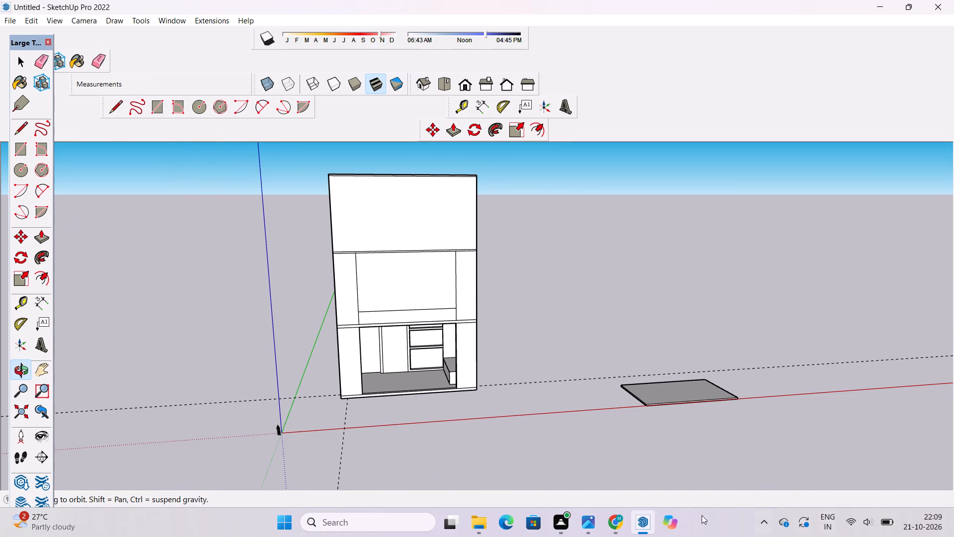
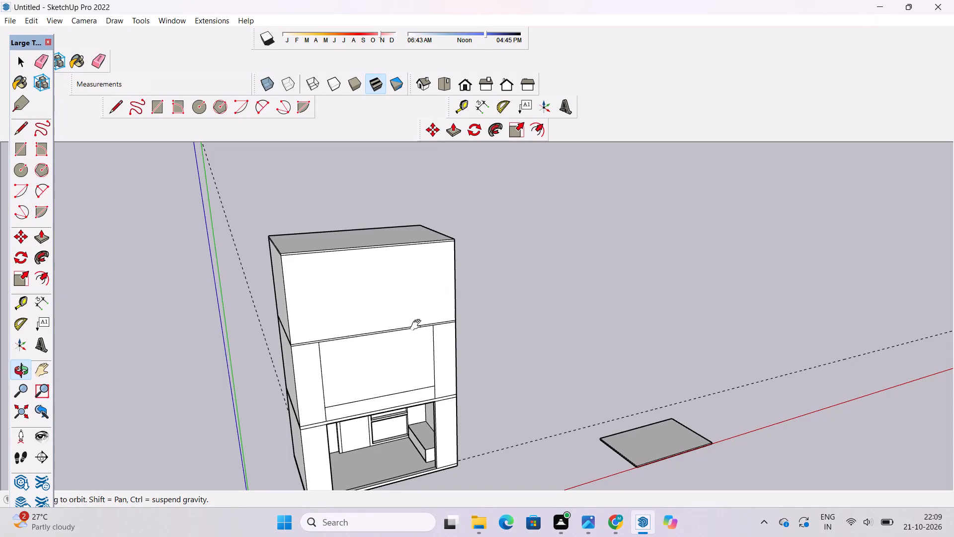
Examine the building's front from several heights and distances, checking the upper storey's blank wall and the middle storey's panel edges.
drag(412, 330, 374, 332)
shift+click(373, 361)
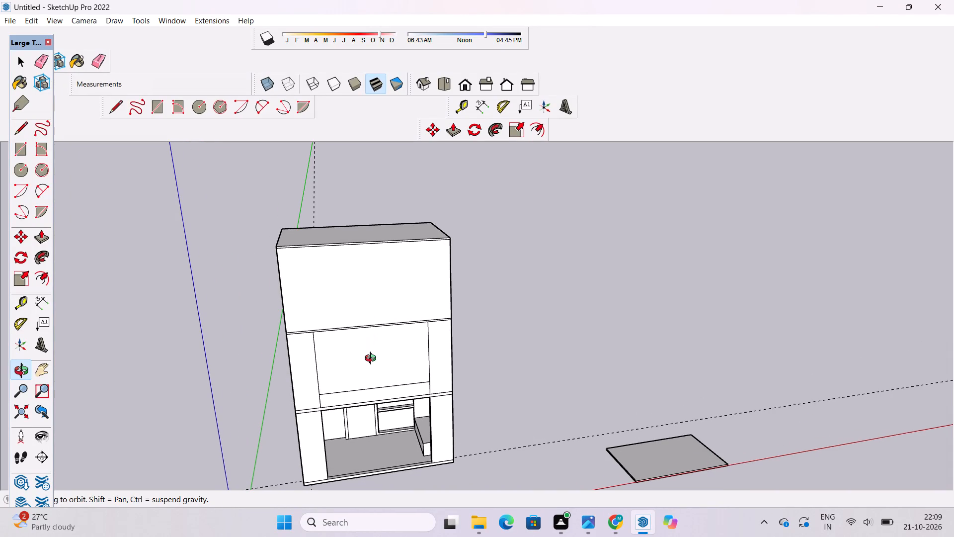
shift+drag(377, 345, 380, 361)
scroll(377, 354, down, 2)
shift+drag(375, 348, 370, 342)
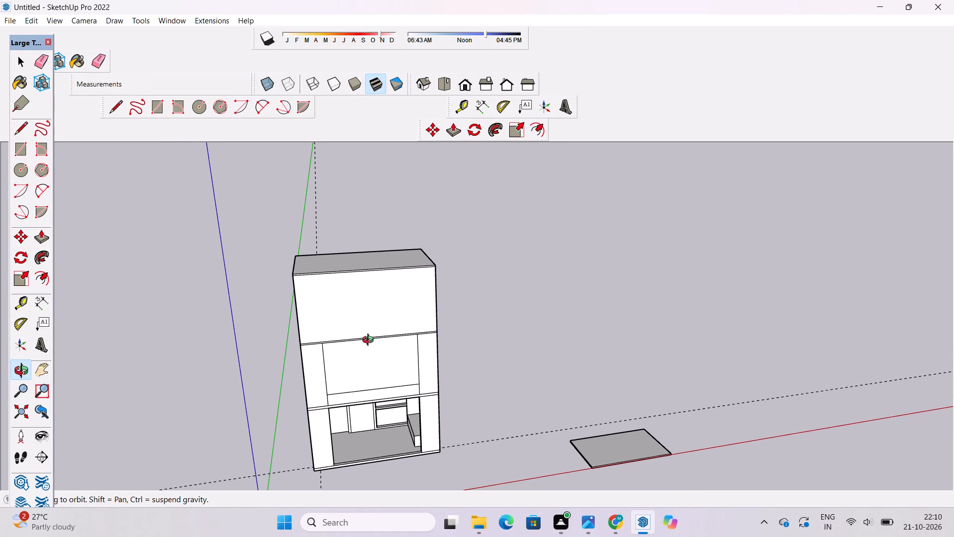
scroll(370, 341, up, 1)
shift+drag(370, 341, 368, 346)
drag(354, 351, 350, 334)
shift+click(347, 334)
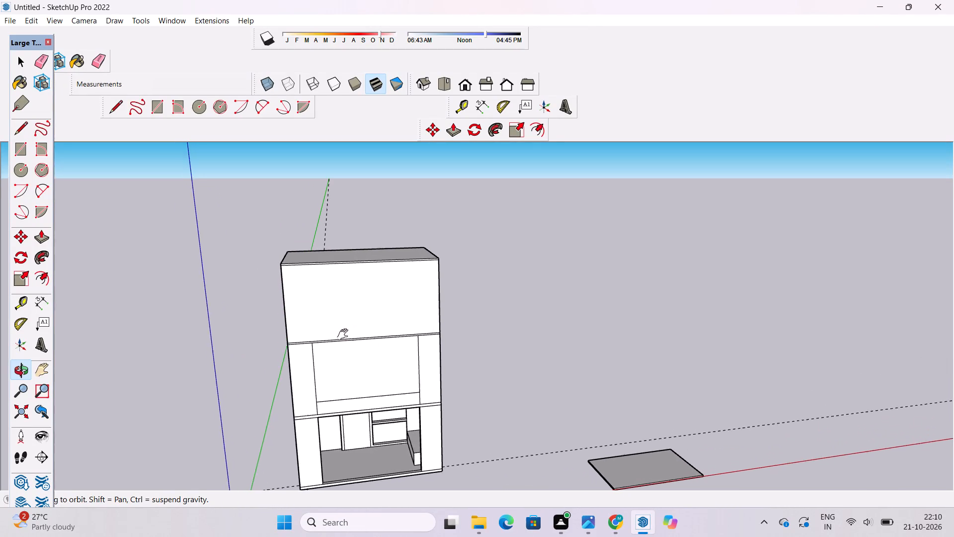
drag(343, 337, 351, 339)
shift+drag(351, 344, 348, 335)
shift+scroll(349, 327, down, 2)
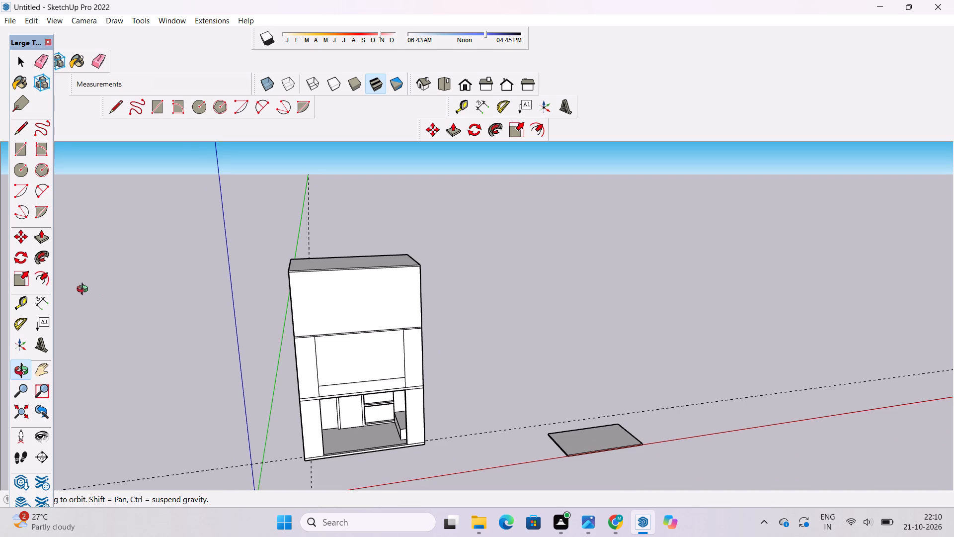
Draw an arc about 10' 3" long with a 3' 4" bulge down the upper storey's front, starting from its top edge near the left corner.
click(44, 187)
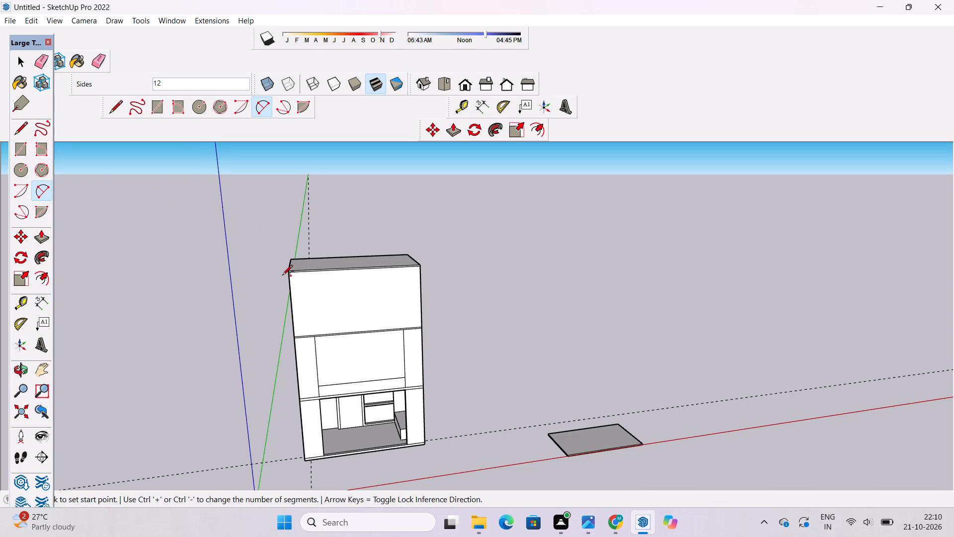
scroll(265, 255, down, 3)
scroll(293, 284, up, 14)
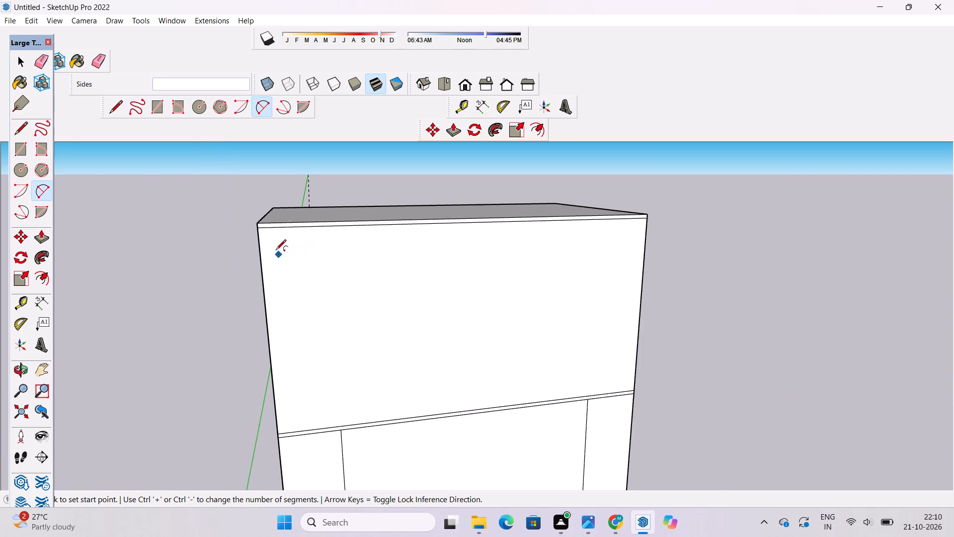
scroll(276, 251, up, 4)
scroll(256, 222, down, 7)
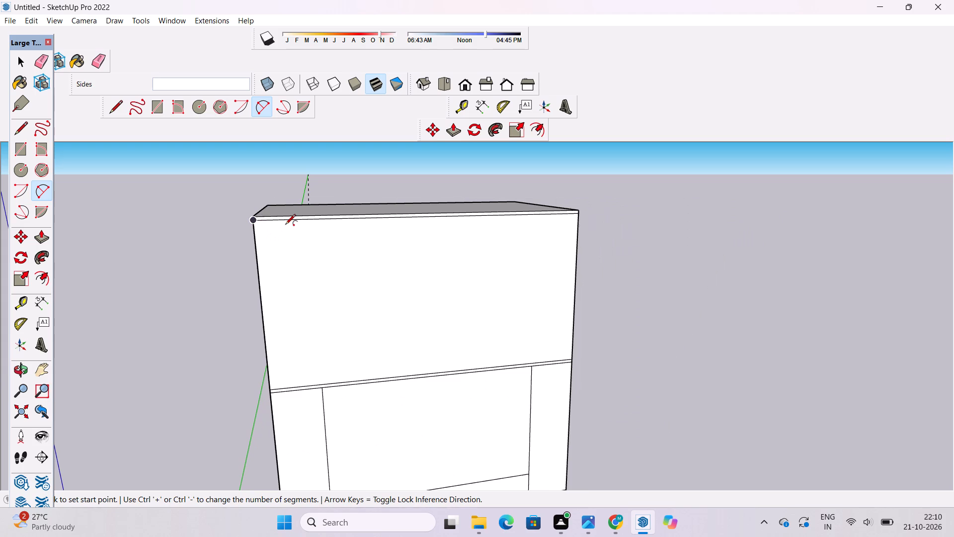
scroll(285, 226, up, 4)
scroll(261, 212, down, 2)
scroll(280, 217, up, 2)
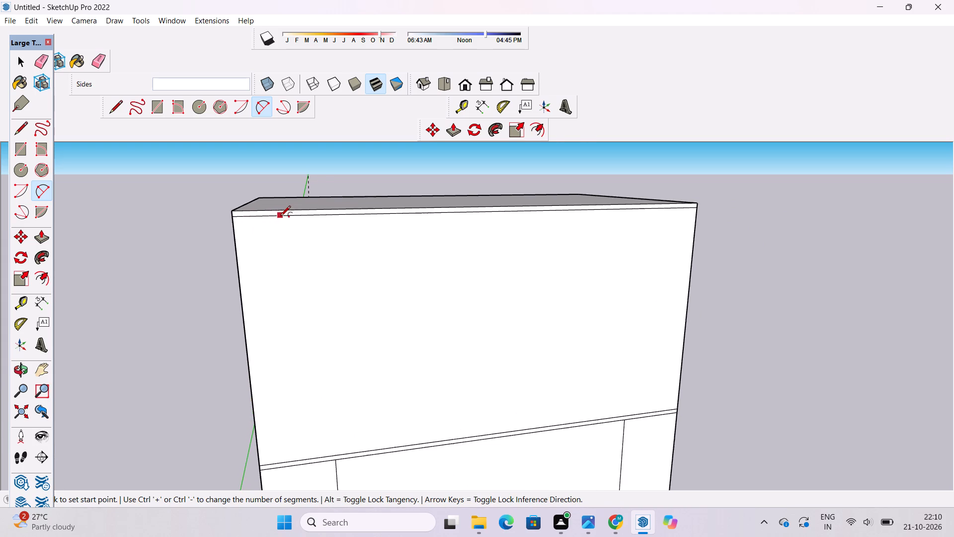
scroll(321, 217, down, 5)
scroll(261, 216, down, 4)
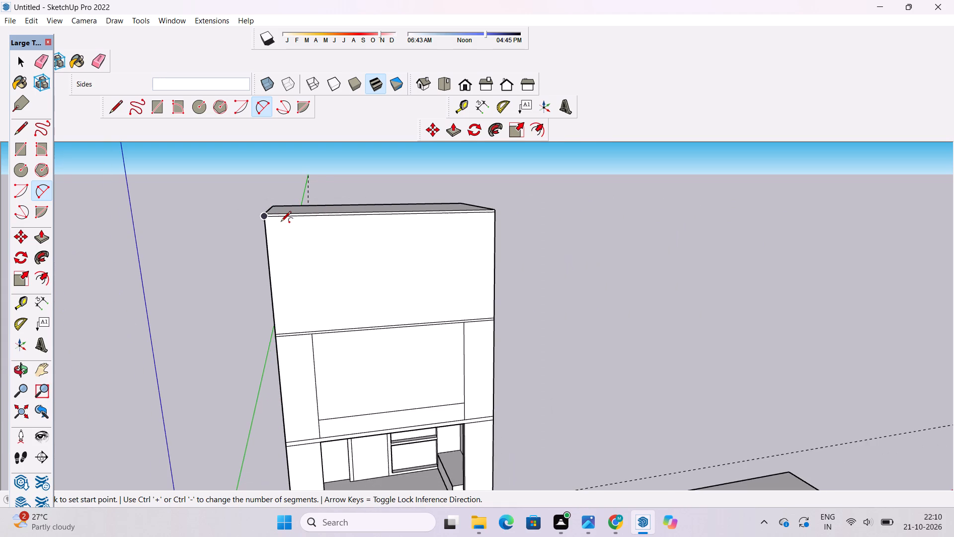
scroll(281, 222, up, 7)
scroll(294, 217, down, 7)
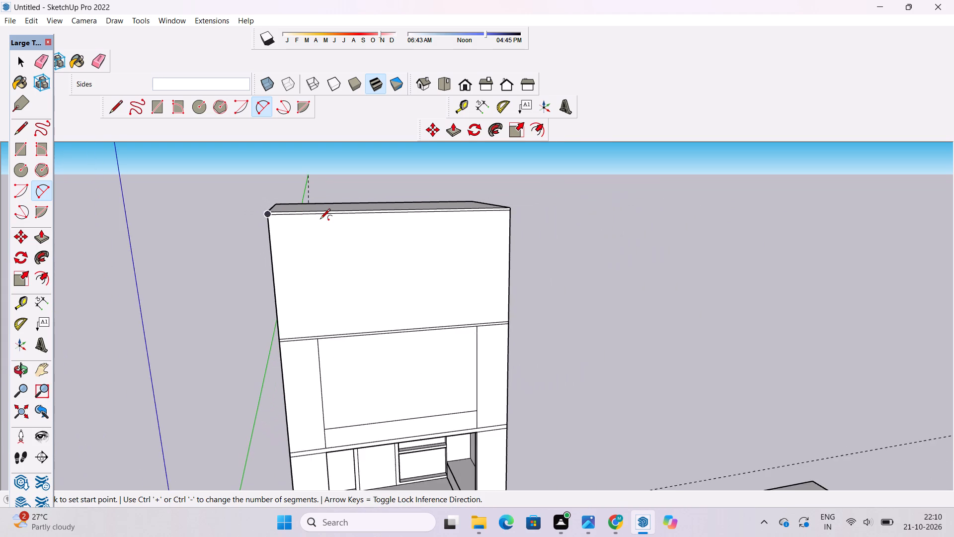
scroll(320, 220, up, 1)
scroll(311, 216, down, 5)
scroll(311, 219, up, 3)
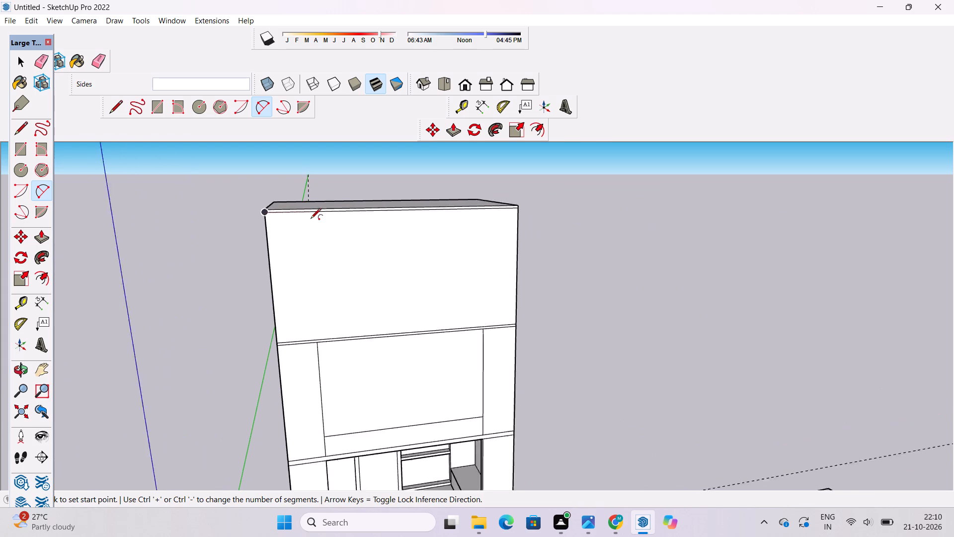
scroll(311, 219, up, 2)
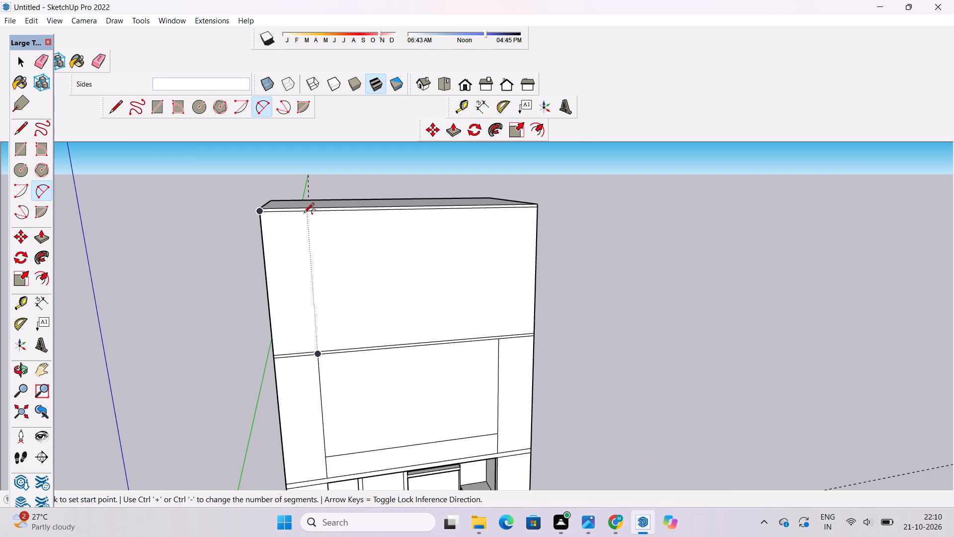
scroll(304, 214, up, 7)
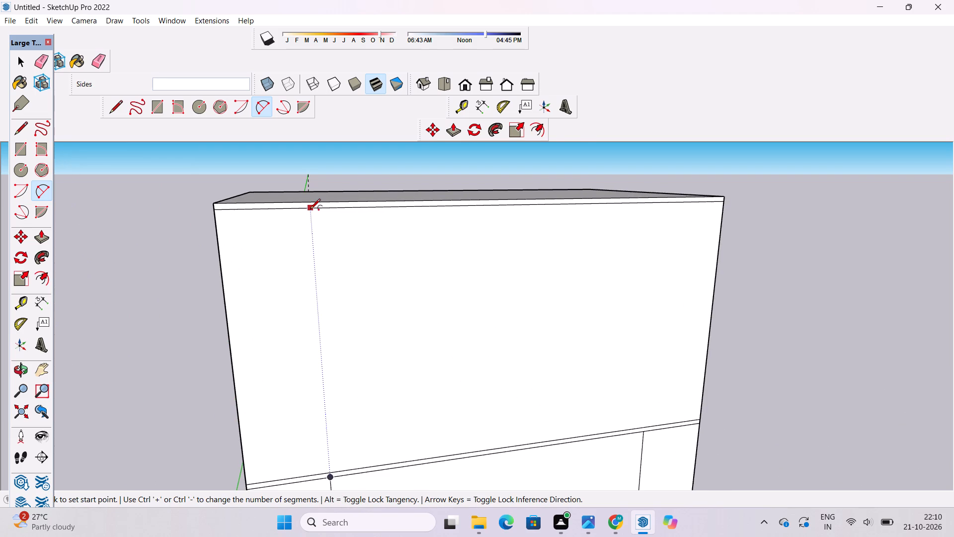
click(310, 210)
scroll(310, 210, down, 3)
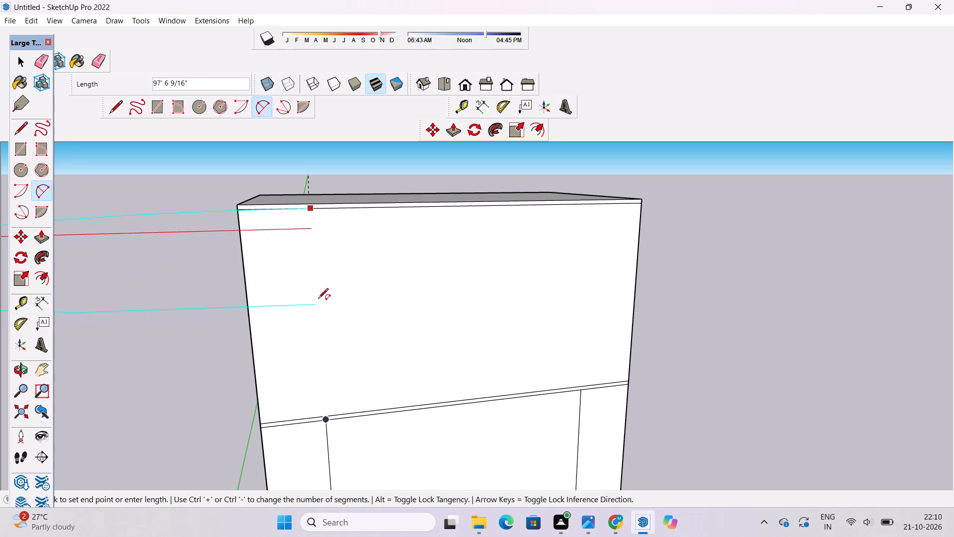
scroll(307, 236, up, 4)
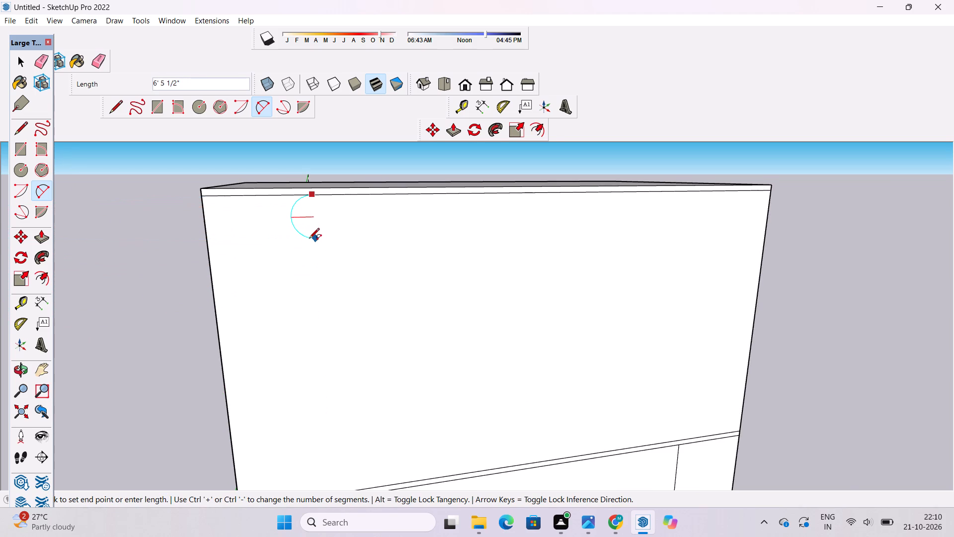
click(318, 268)
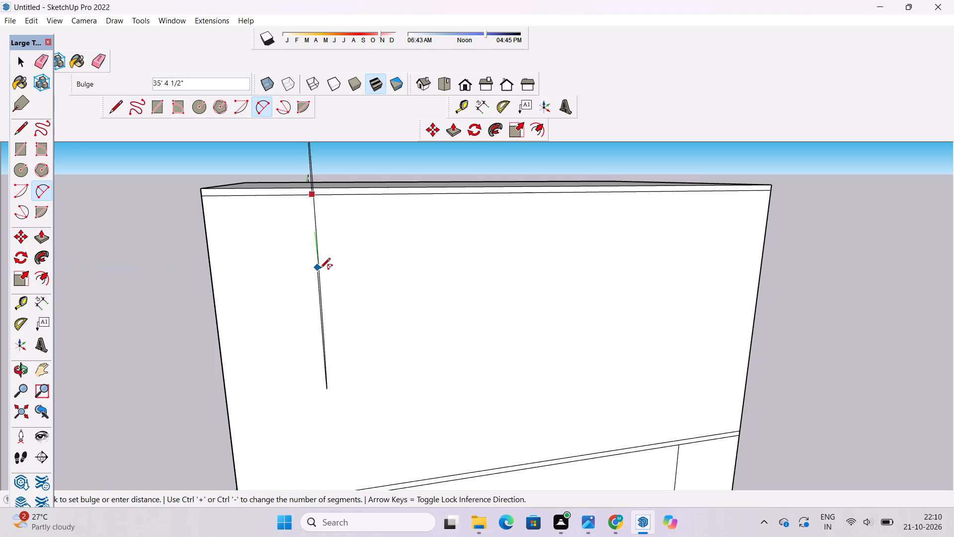
scroll(268, 268, down, 4)
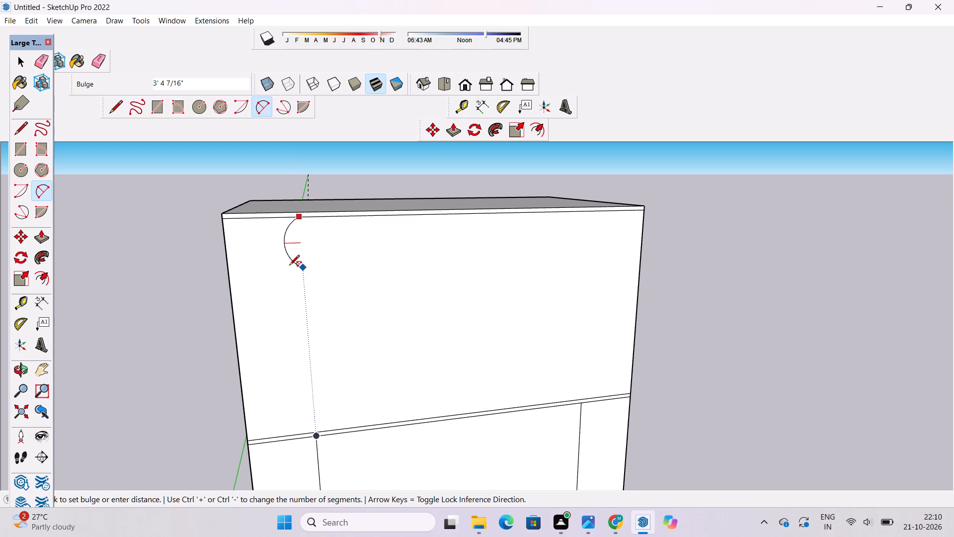
click(289, 266)
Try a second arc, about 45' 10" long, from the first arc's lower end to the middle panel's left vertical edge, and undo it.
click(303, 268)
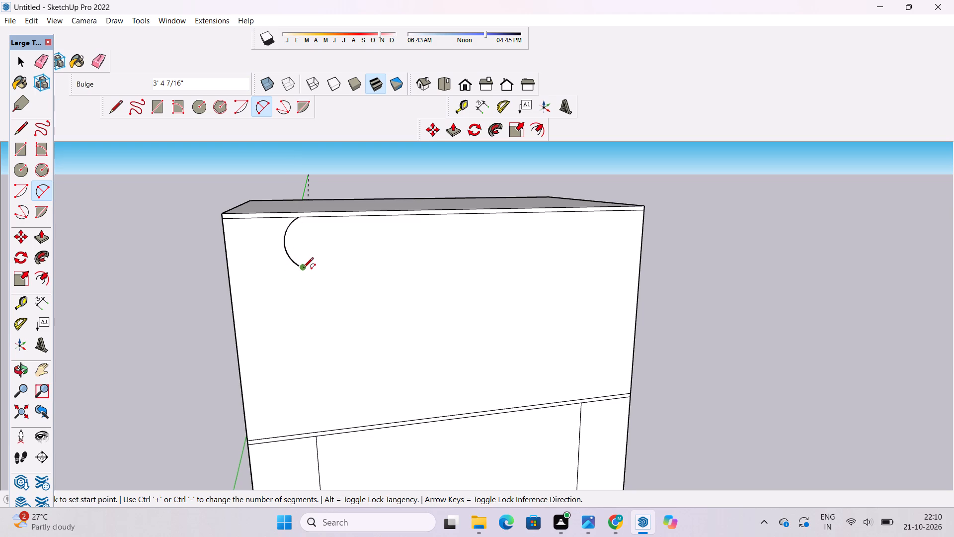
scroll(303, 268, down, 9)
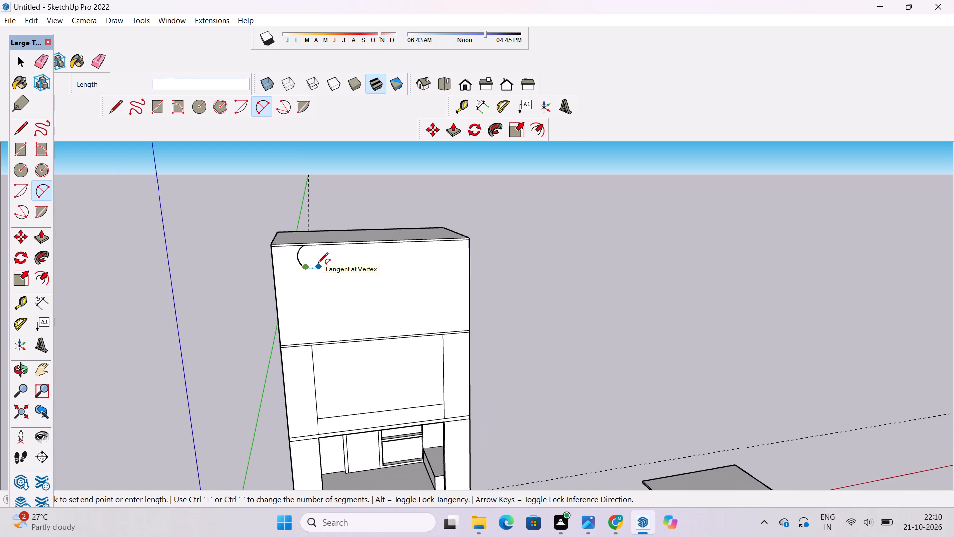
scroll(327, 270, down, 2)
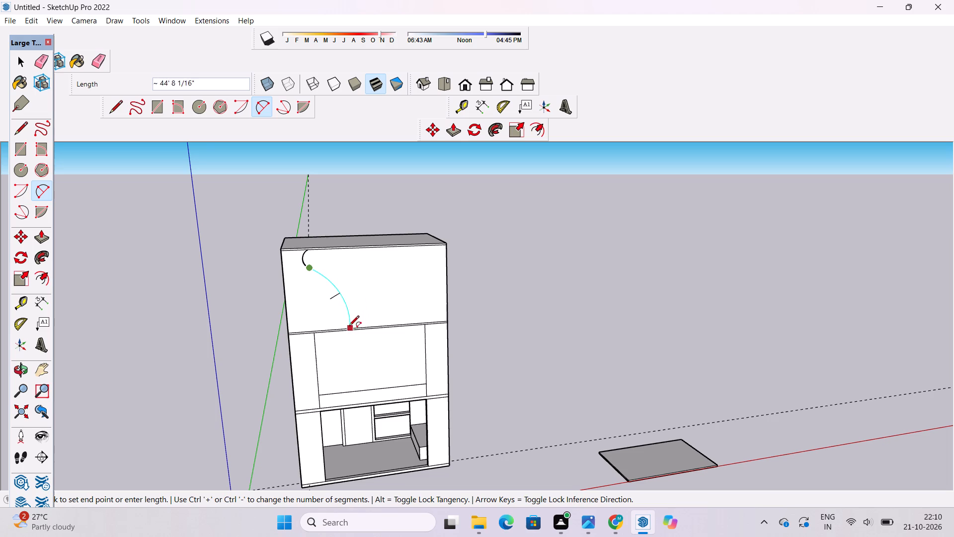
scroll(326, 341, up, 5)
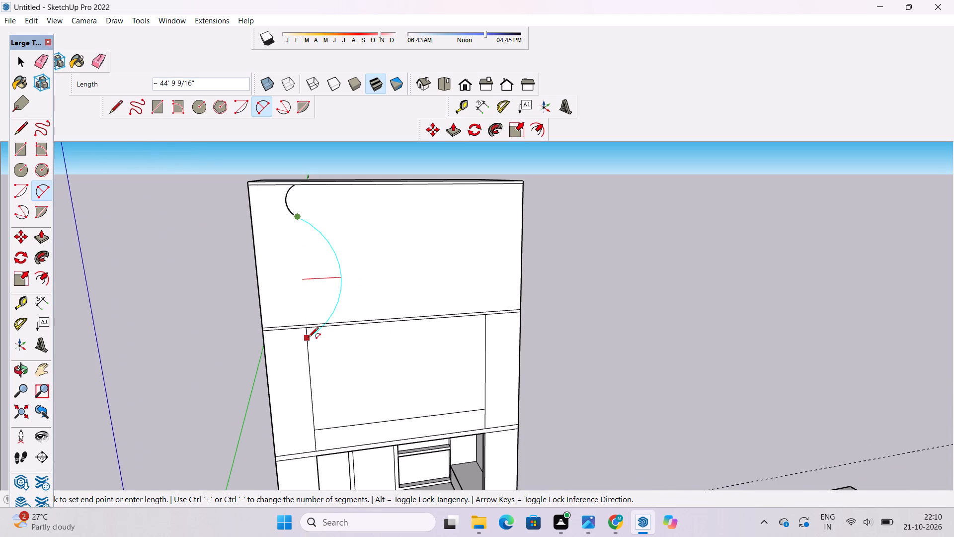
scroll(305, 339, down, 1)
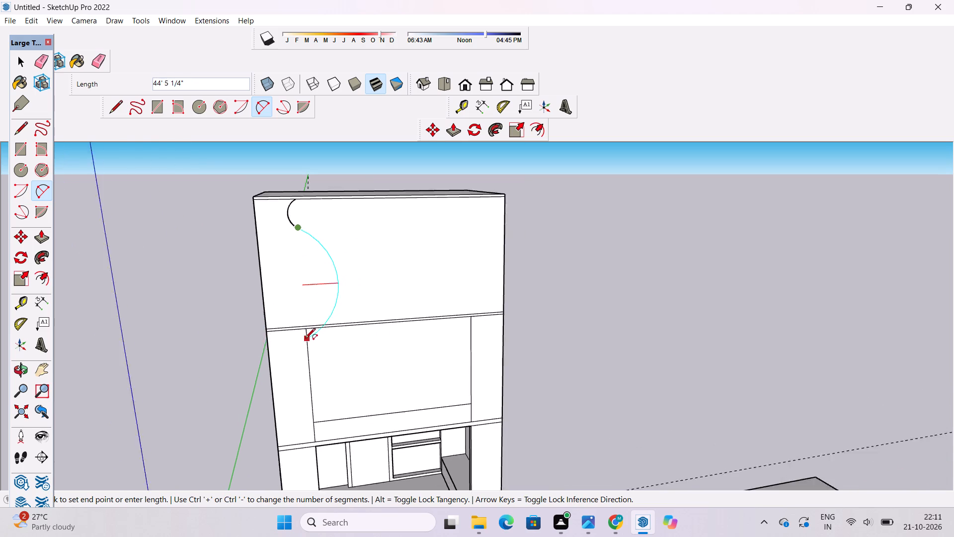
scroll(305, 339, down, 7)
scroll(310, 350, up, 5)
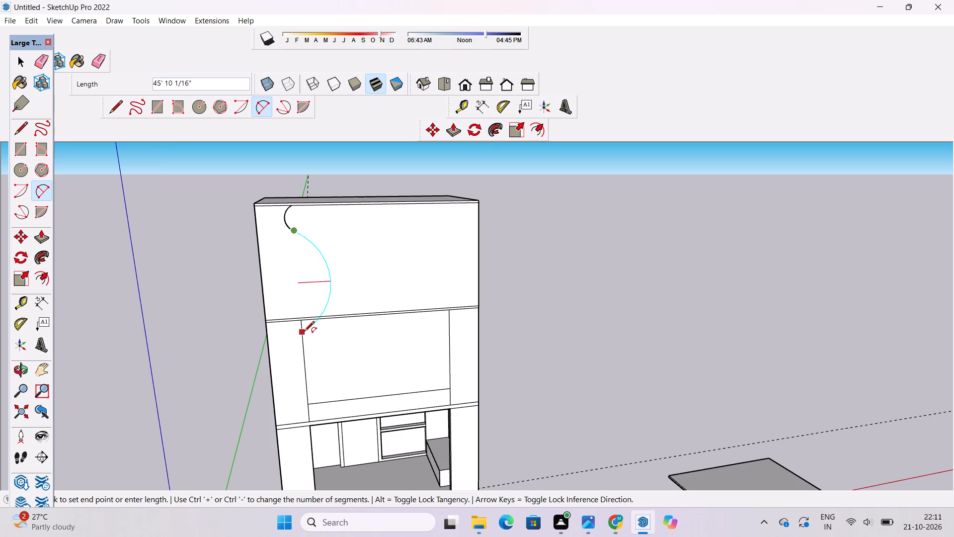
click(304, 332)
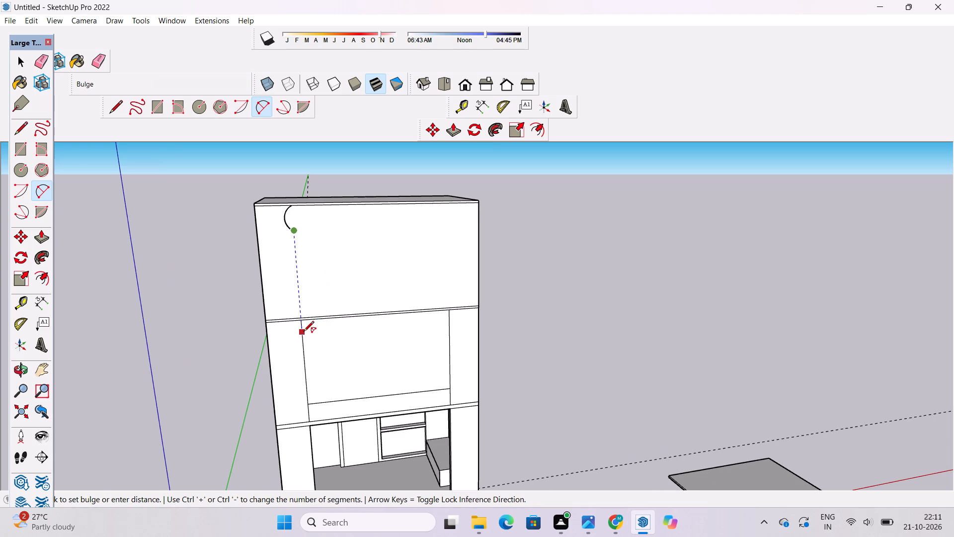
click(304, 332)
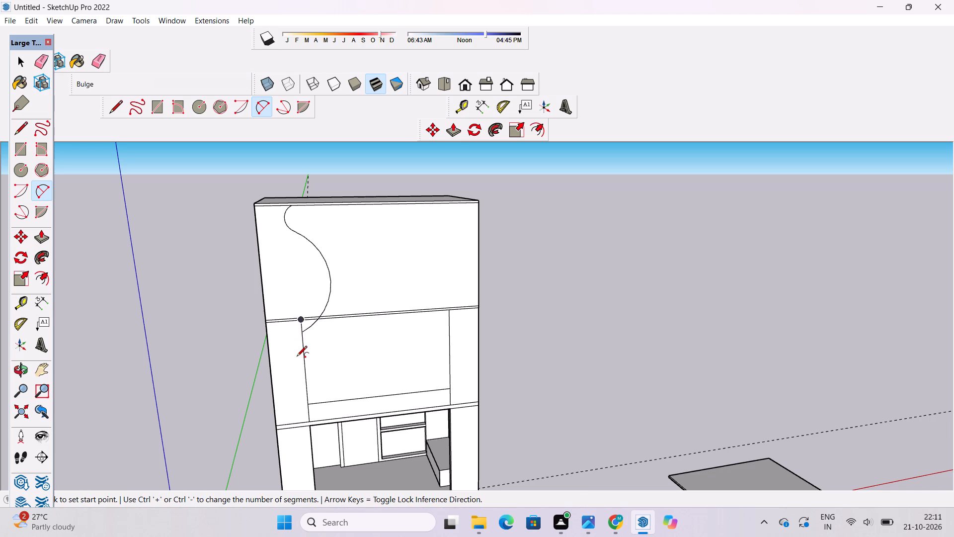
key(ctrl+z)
Draw an arc about 50' long with a 17' 1" bulge from the small arc's lower part to the middle panel's left vertical edge.
click(291, 228)
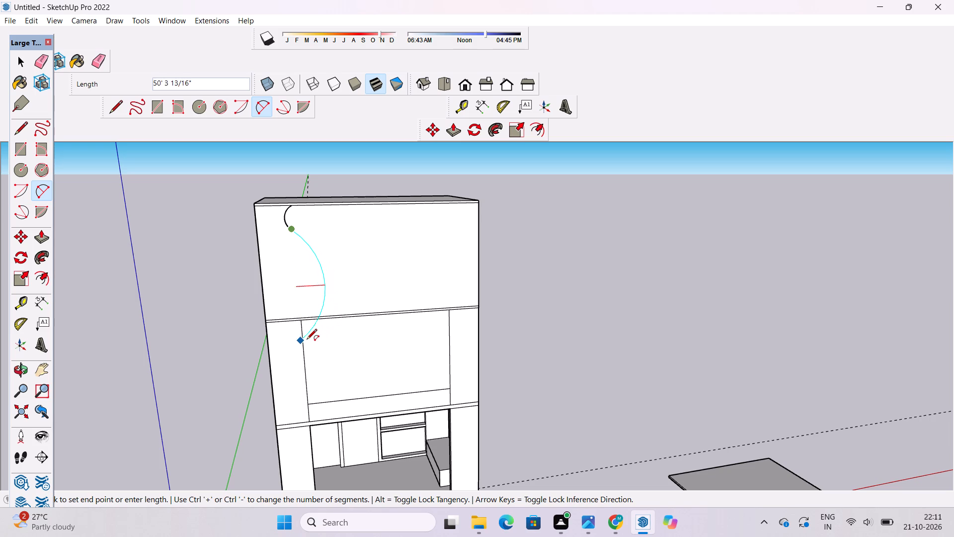
click(306, 340)
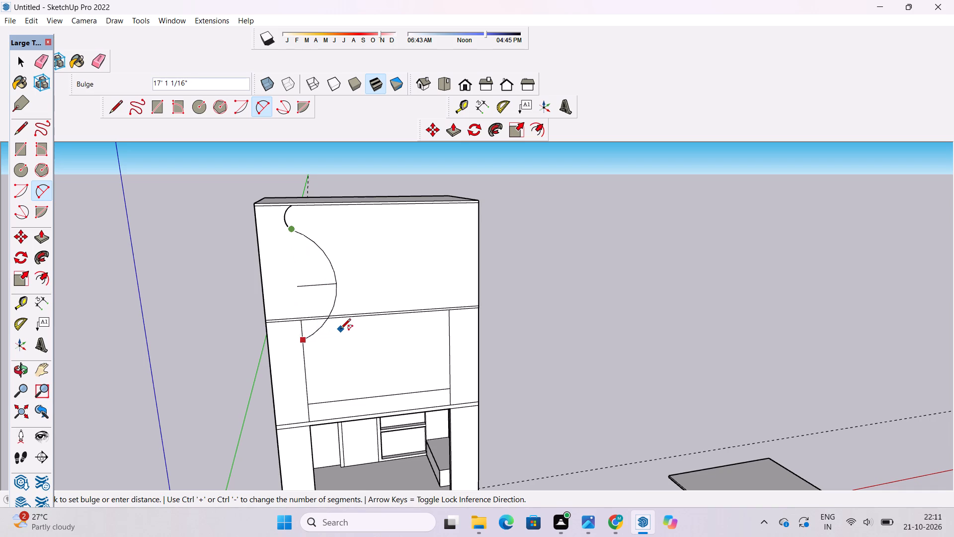
click(340, 330)
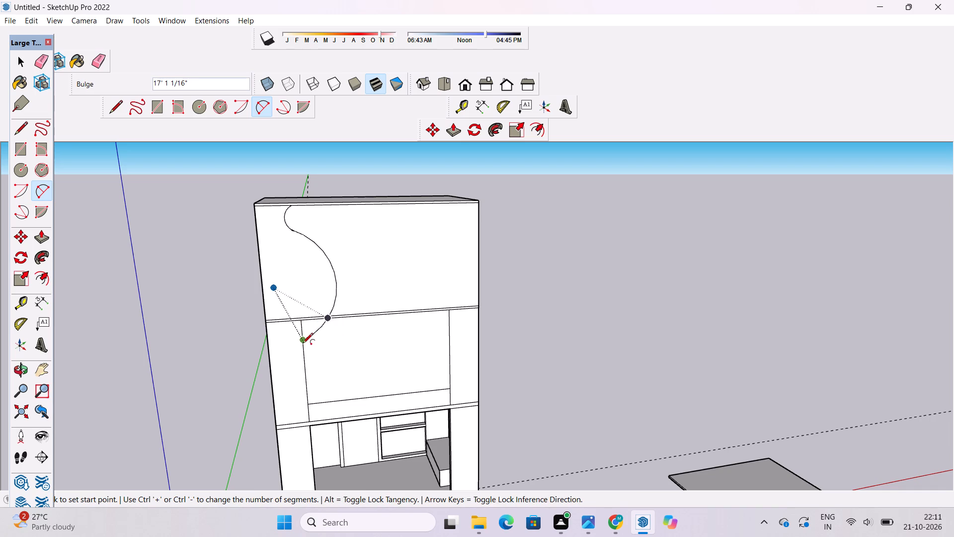
key(space)
text(i)
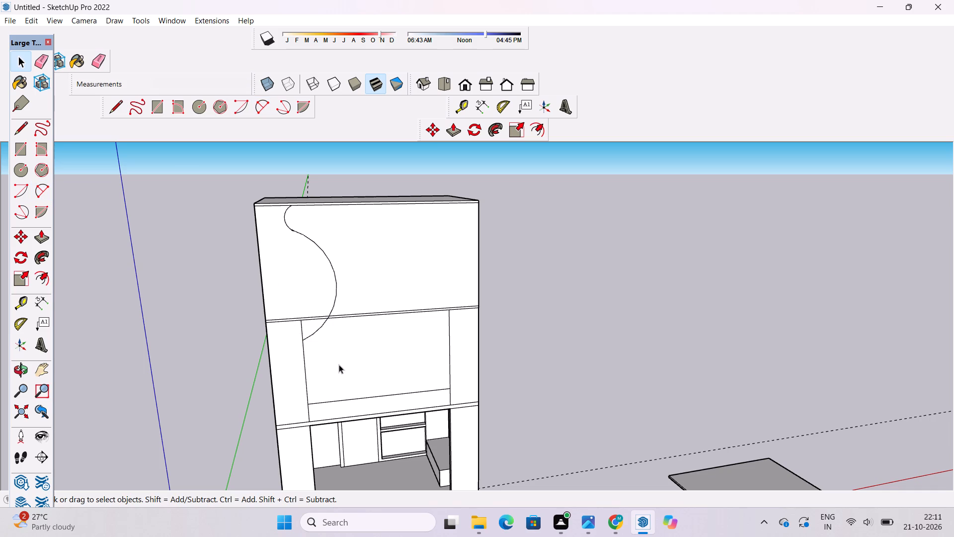
Erase the short leftover segment of the small arc where it overshoots the junction with the larger arc.
key(o)
scroll(338, 359, down, 1)
shift+drag(338, 359, 328, 361)
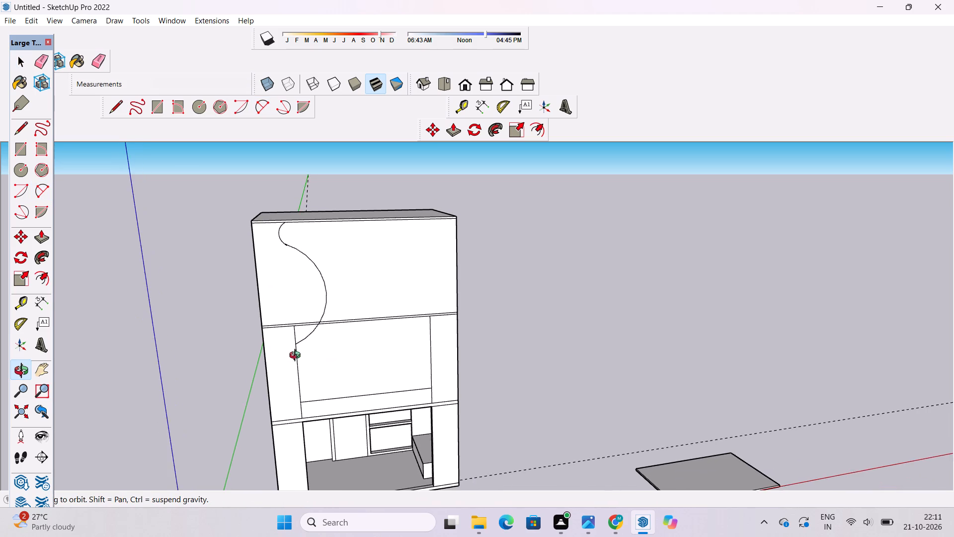
drag(289, 353, 262, 299)
scroll(287, 245, up, 9)
drag(307, 238, 274, 297)
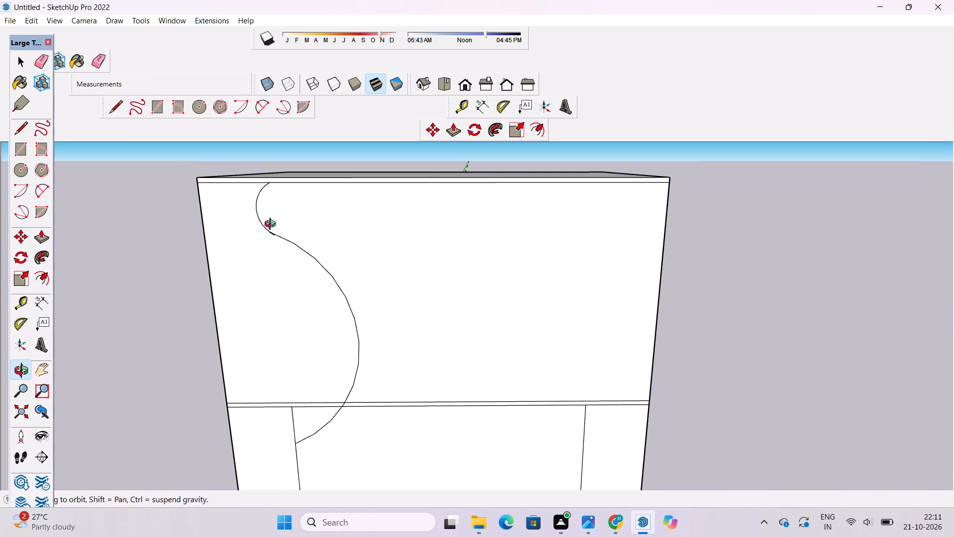
scroll(272, 225, up, 20)
scroll(272, 225, up, 1)
shift+drag(238, 246, 272, 271)
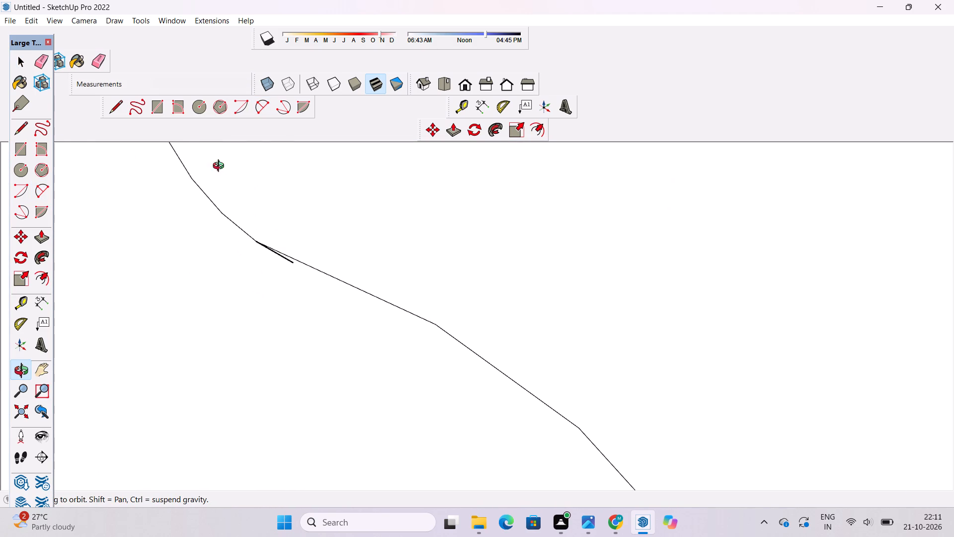
click(100, 62)
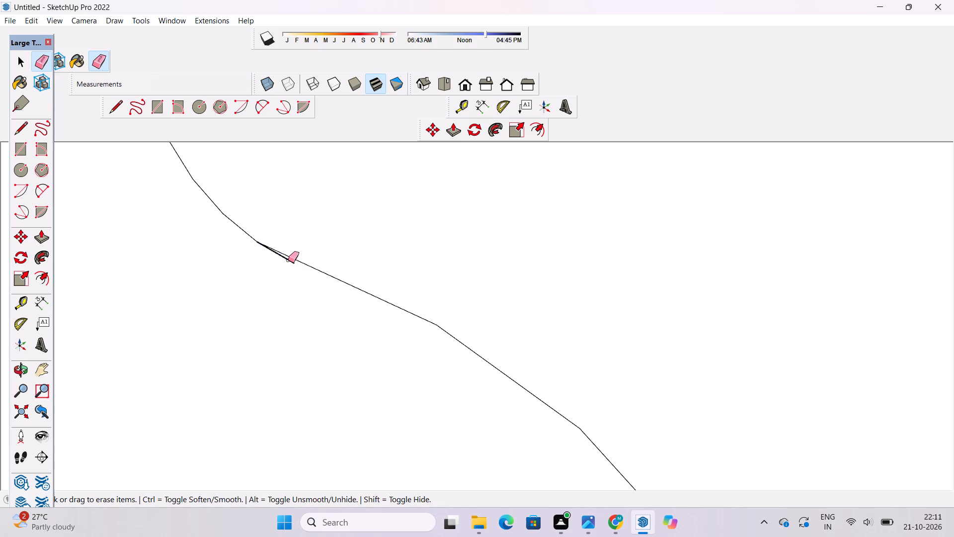
click(288, 260)
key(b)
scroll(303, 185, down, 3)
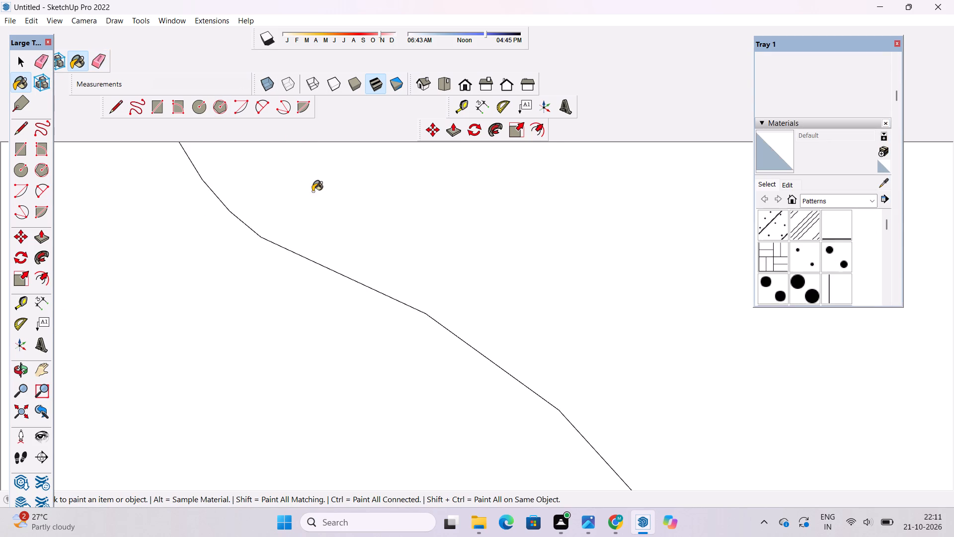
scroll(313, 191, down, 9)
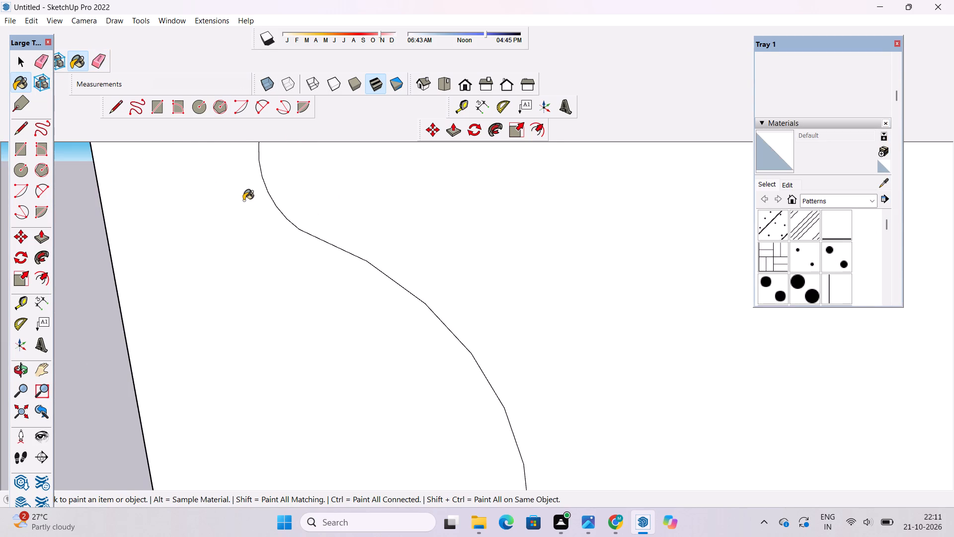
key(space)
Draw a small tangent arc rounding the corner between the large arc's lower end and the middle panel's left vertical edge.
scroll(271, 200, down, 15)
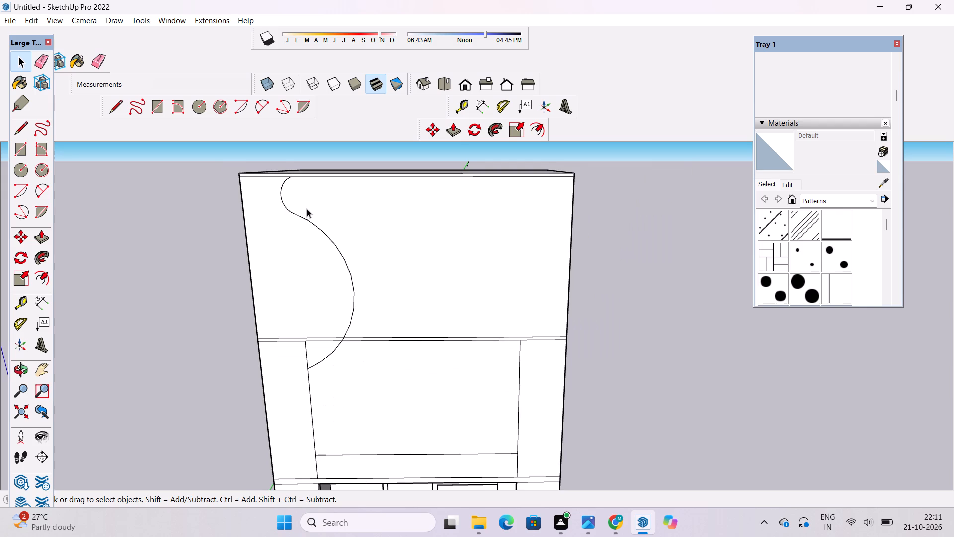
scroll(307, 209, down, 3)
scroll(311, 229, up, 1)
scroll(303, 223, down, 2)
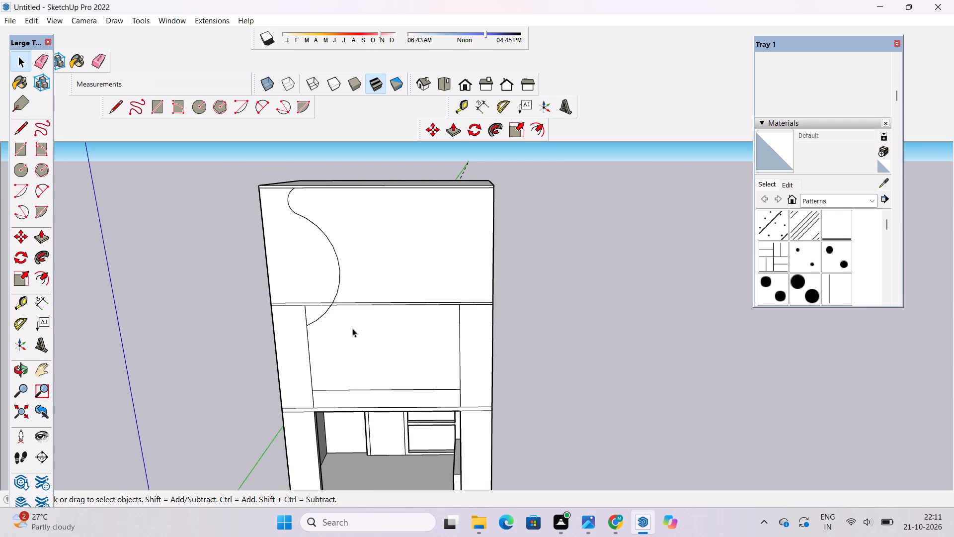
scroll(337, 276, up, 3)
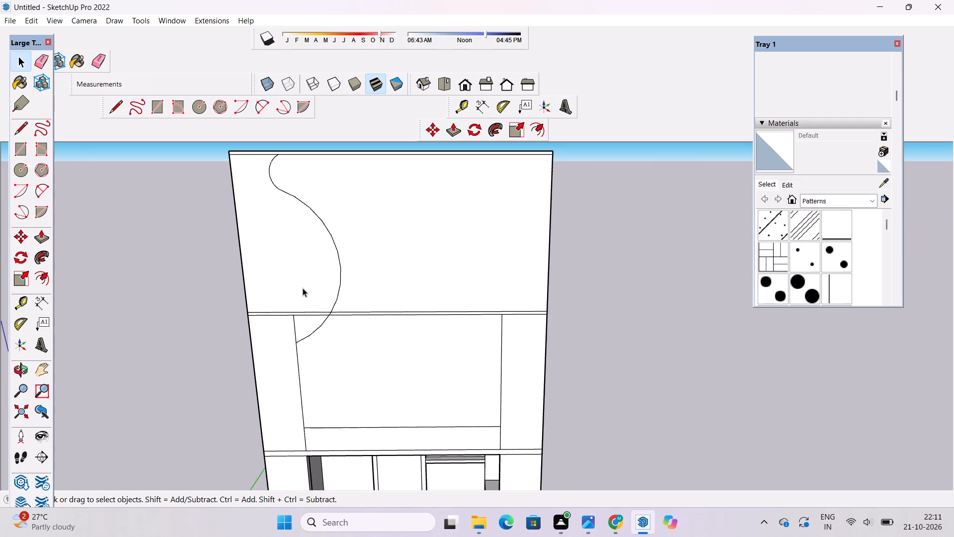
click(36, 185)
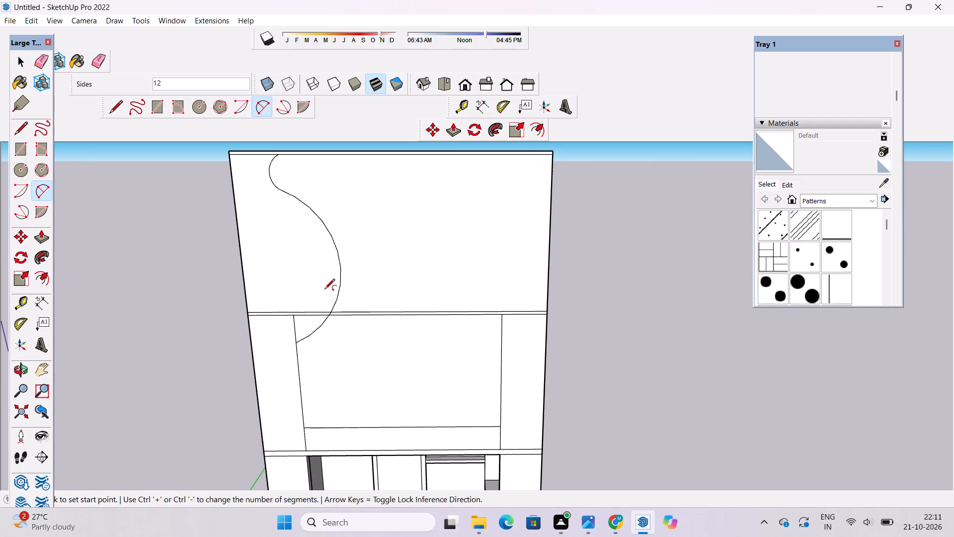
scroll(280, 322, down, 2)
scroll(297, 339, up, 8)
click(306, 333)
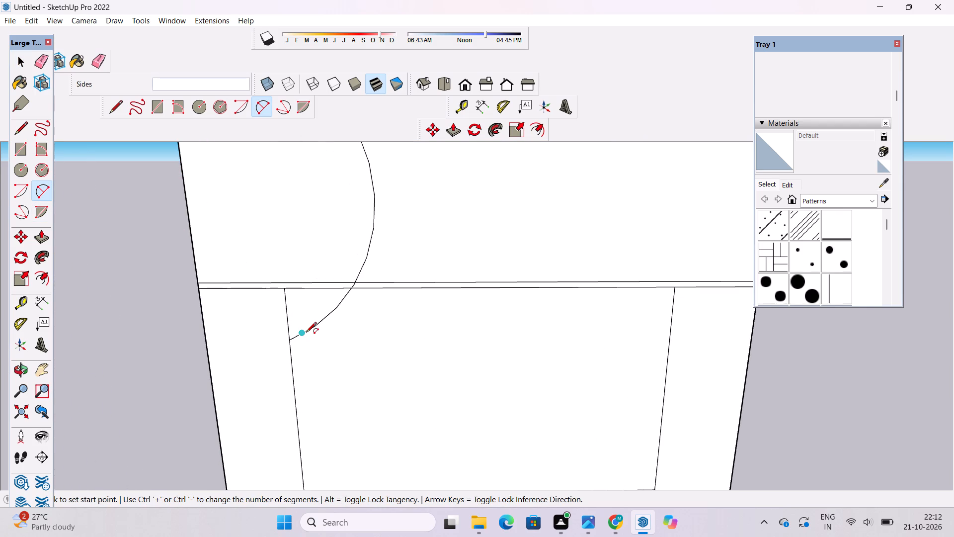
double_click(293, 357)
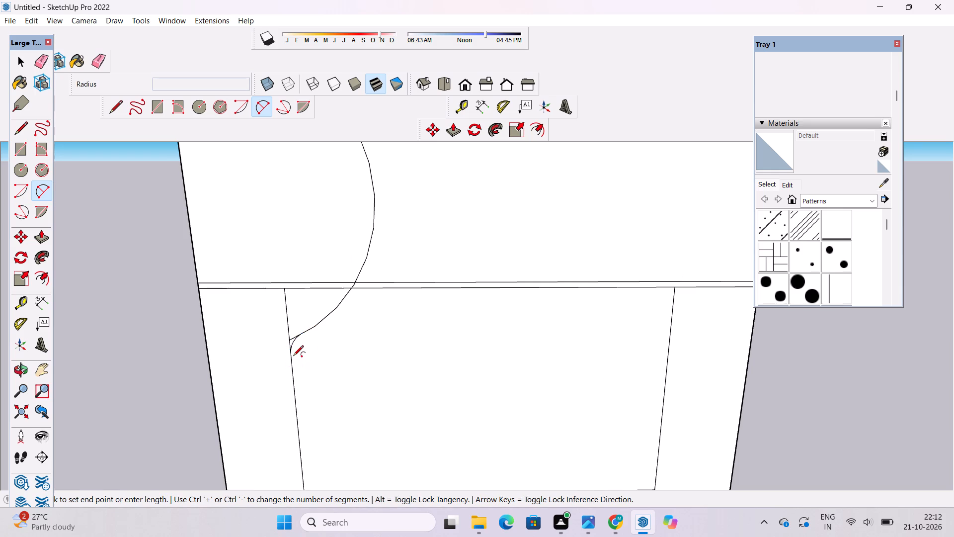
Erase the leftover upper part of the middle panel's left vertical edge and the sharp corner segments outside the new small arc.
key(space)
text(e)
scroll(288, 337, up, 8)
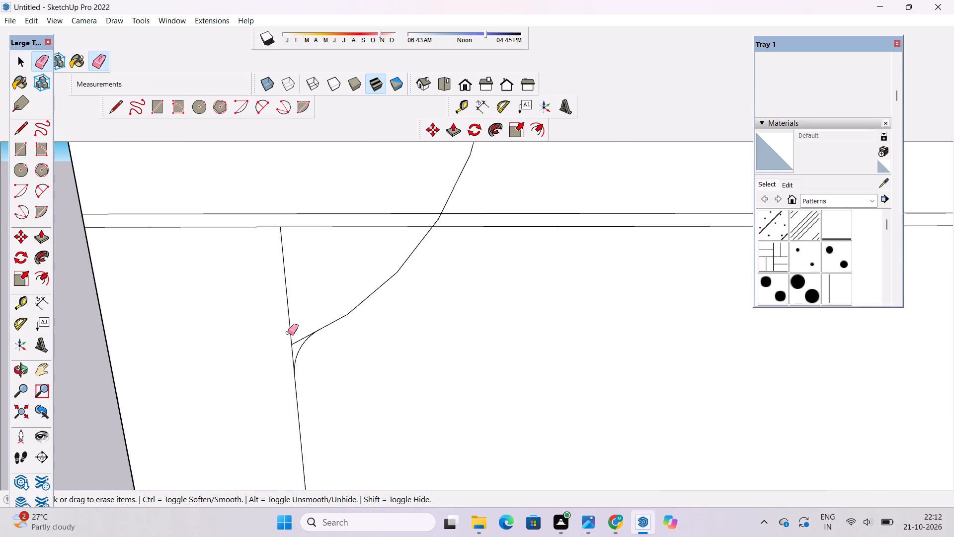
drag(291, 324, 292, 333)
scroll(292, 333, down, 3)
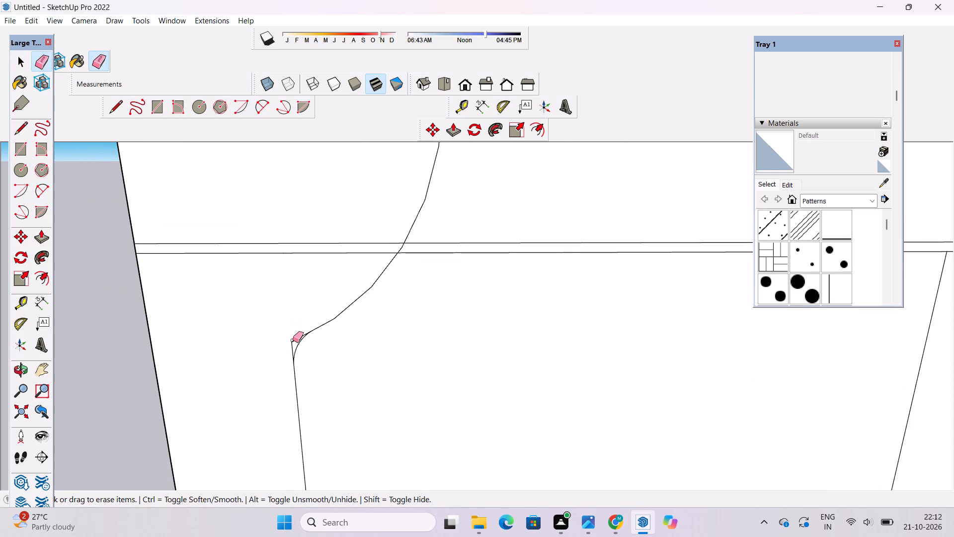
scroll(293, 340, up, 5)
drag(297, 329, 291, 348)
scroll(289, 335, down, 11)
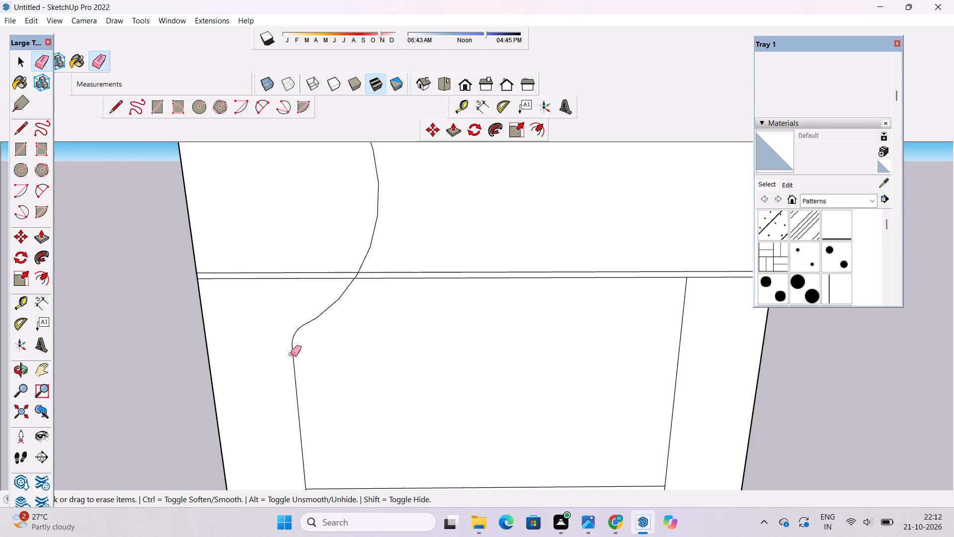
scroll(289, 394, down, 8)
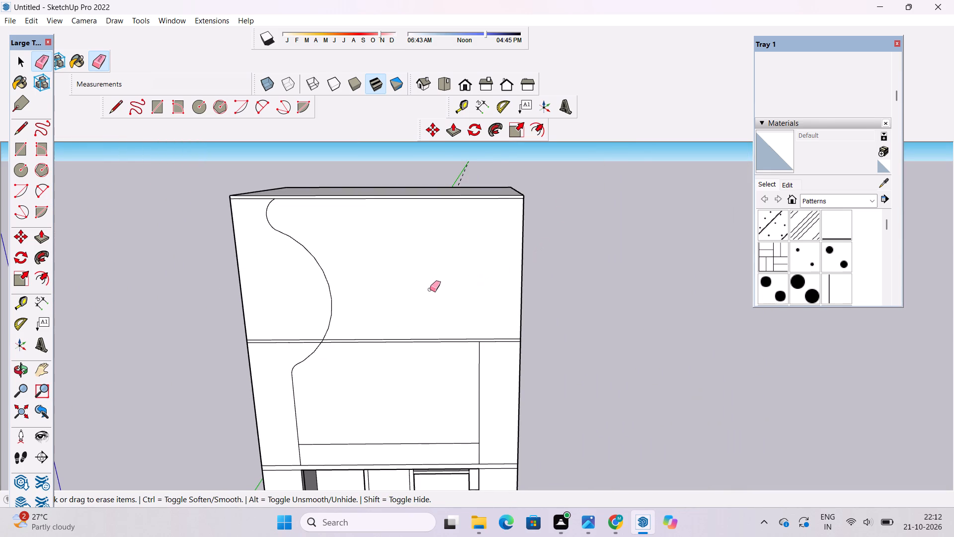
scroll(430, 289, down, 1)
key(space)
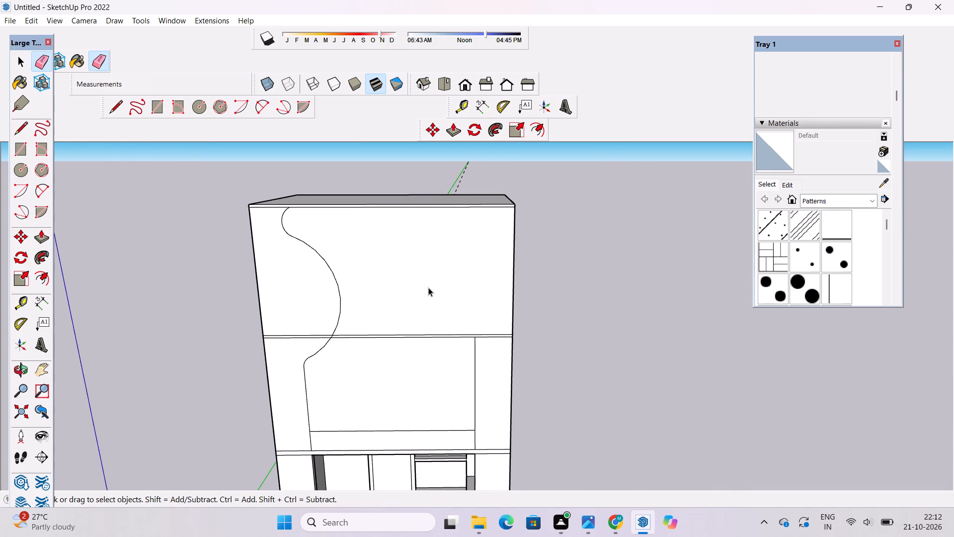
Place a horizontal guide on the front face 17' below the upper storey's top edge.
key(t)
scroll(386, 245, down, 4)
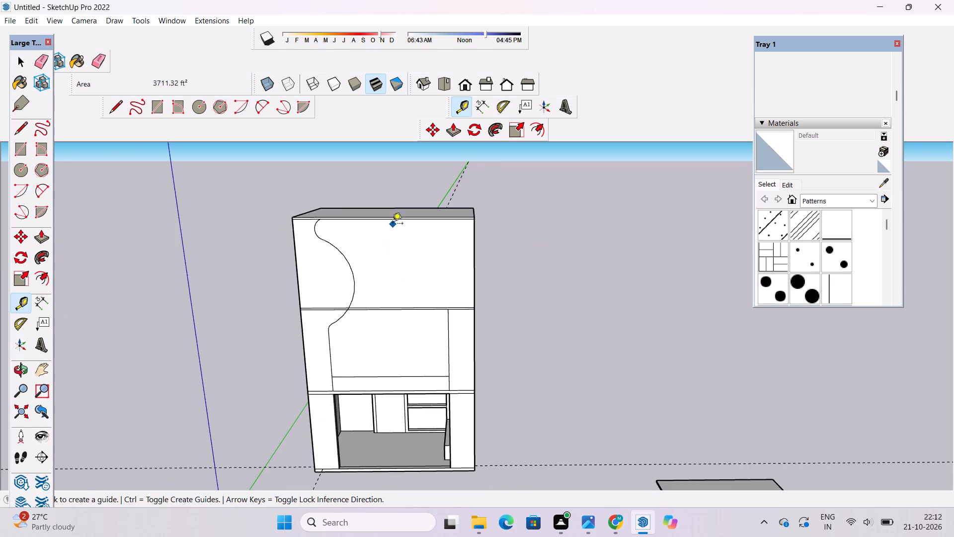
scroll(393, 224, up, 8)
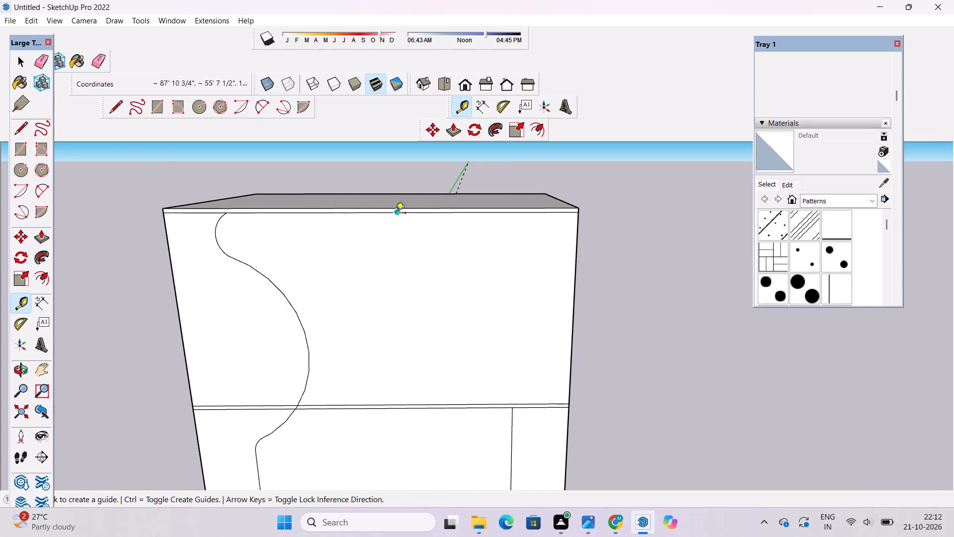
click(396, 214)
scroll(396, 214, down, 6)
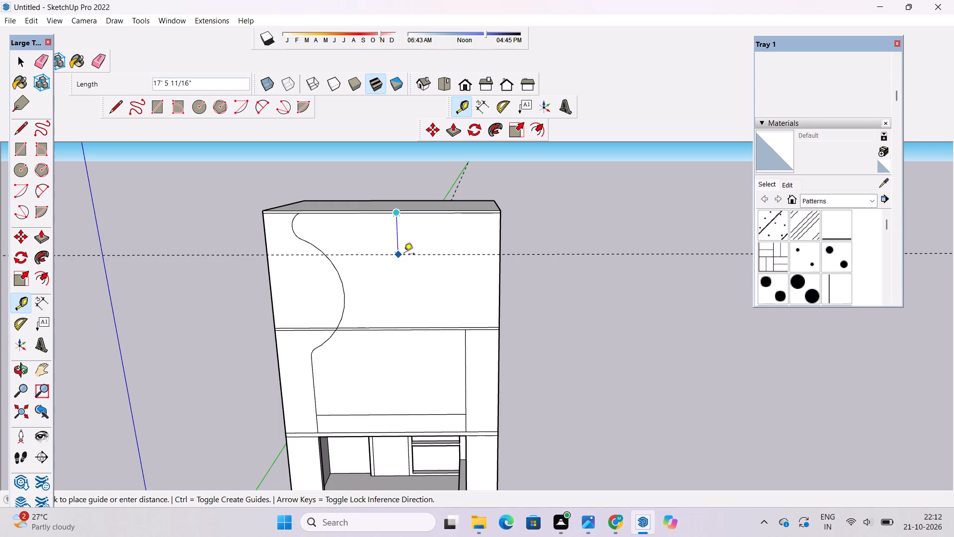
text(17)
key(apostrophe)
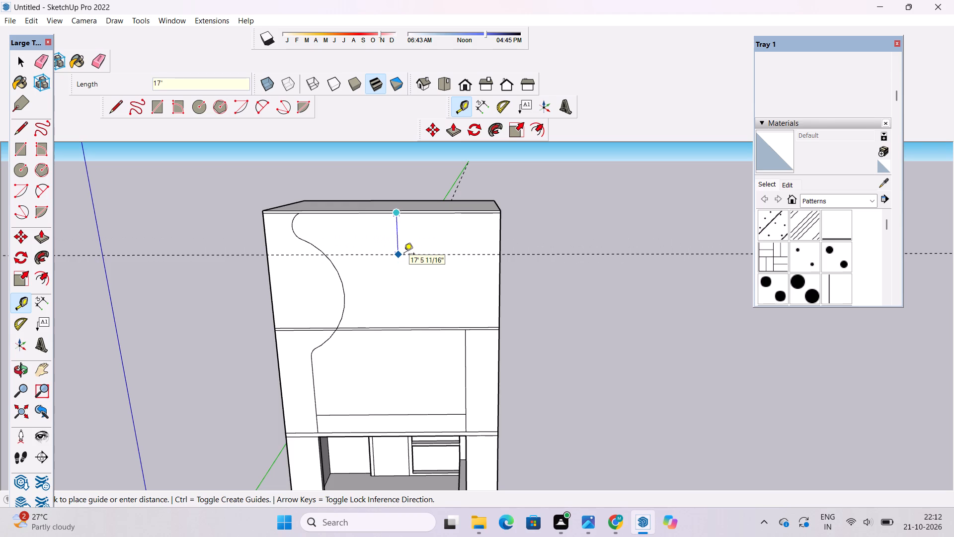
key(Return)
Place a vertical guide 15' in from the front's right edge, in line with the middle panel's right vertical edge.
scroll(403, 254, down, 5)
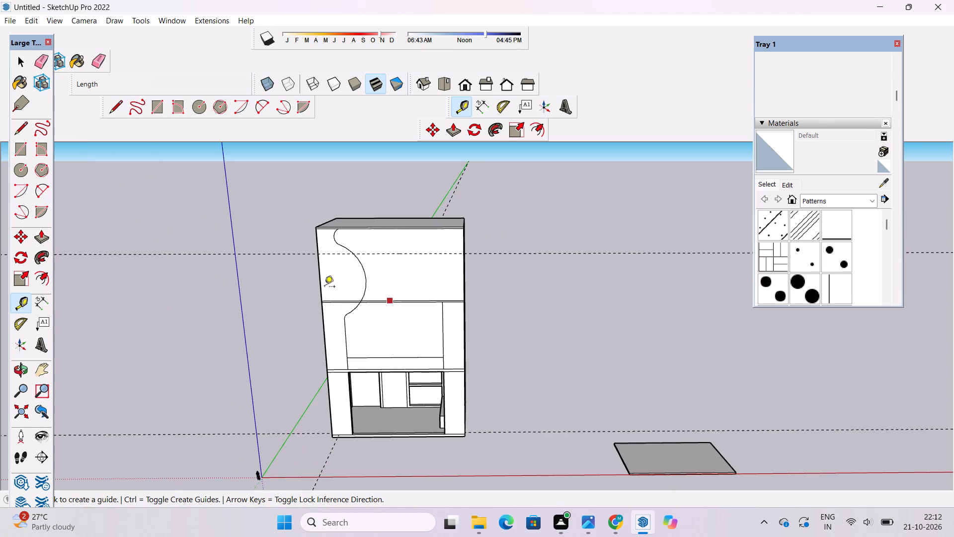
scroll(289, 265, down, 4)
scroll(363, 289, up, 7)
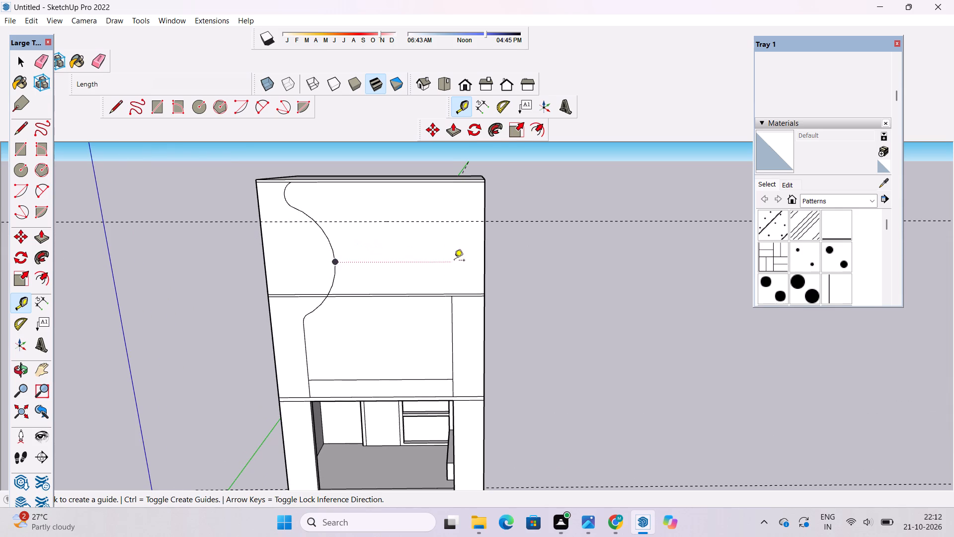
click(485, 241)
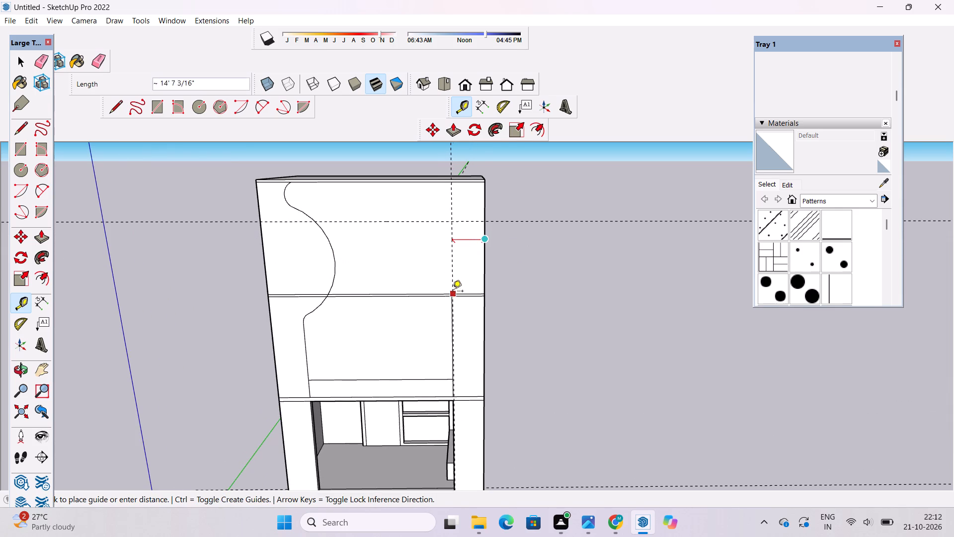
click(452, 297)
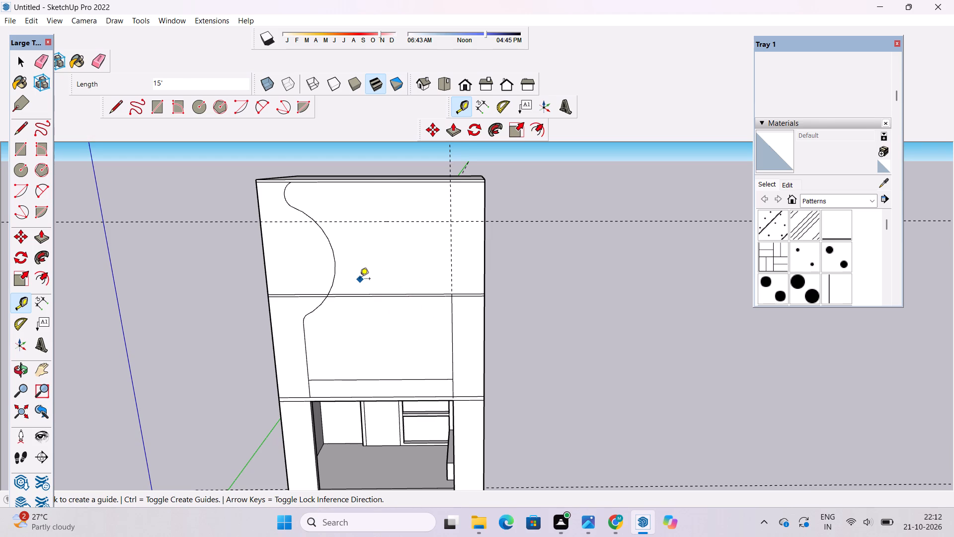
Place a horizontal guide 5' above the top line of the band between the upper and middle storeys.
scroll(364, 290, up, 5)
scroll(404, 323, up, 3)
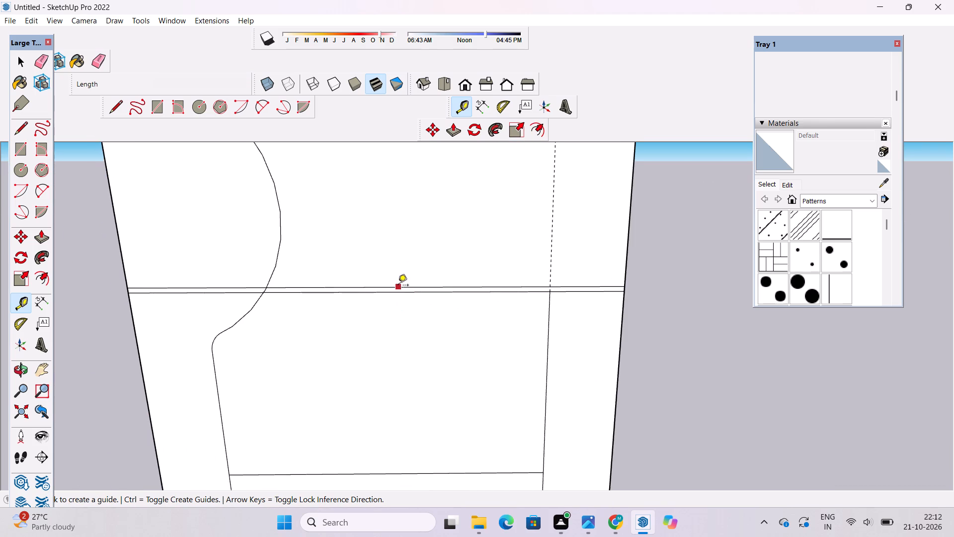
click(419, 286)
scroll(419, 287, down, 3)
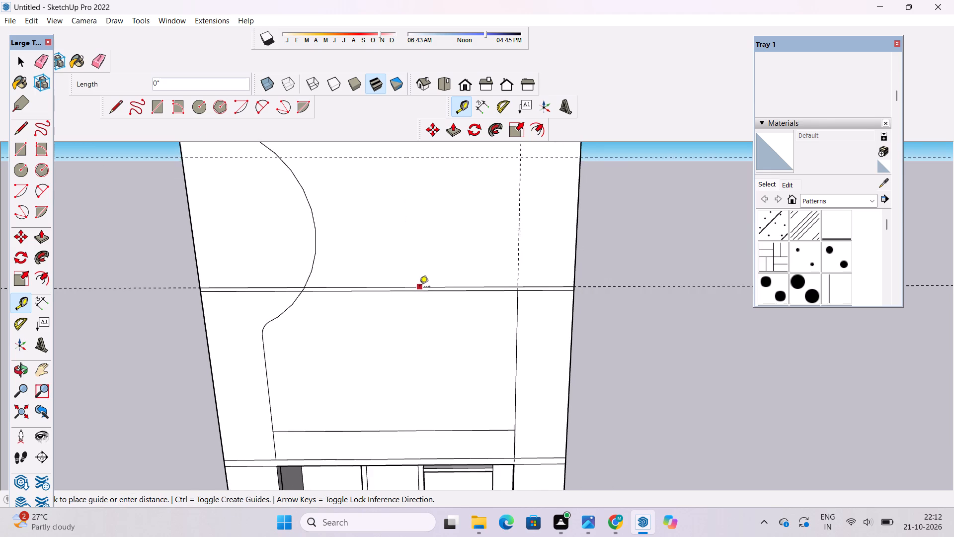
scroll(419, 287, down, 8)
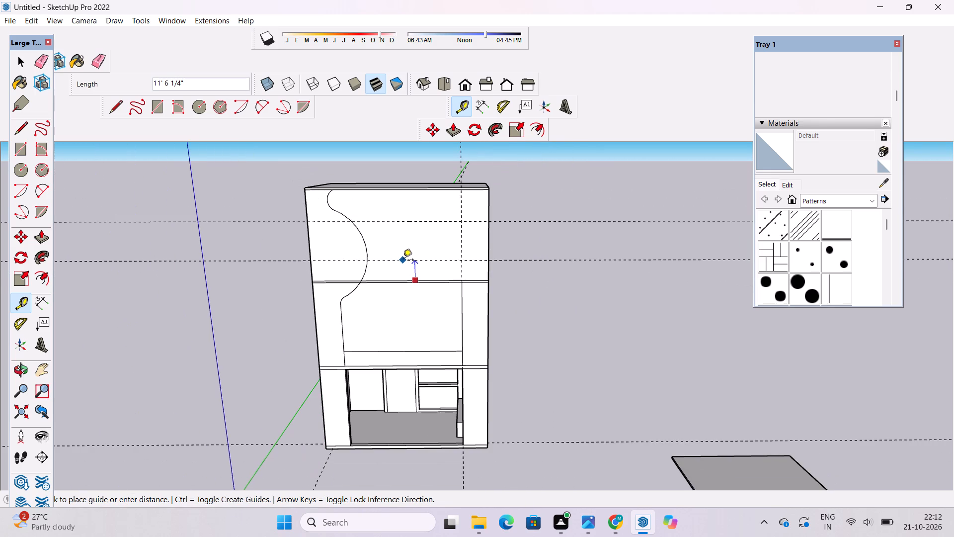
text(5')
key(Return)
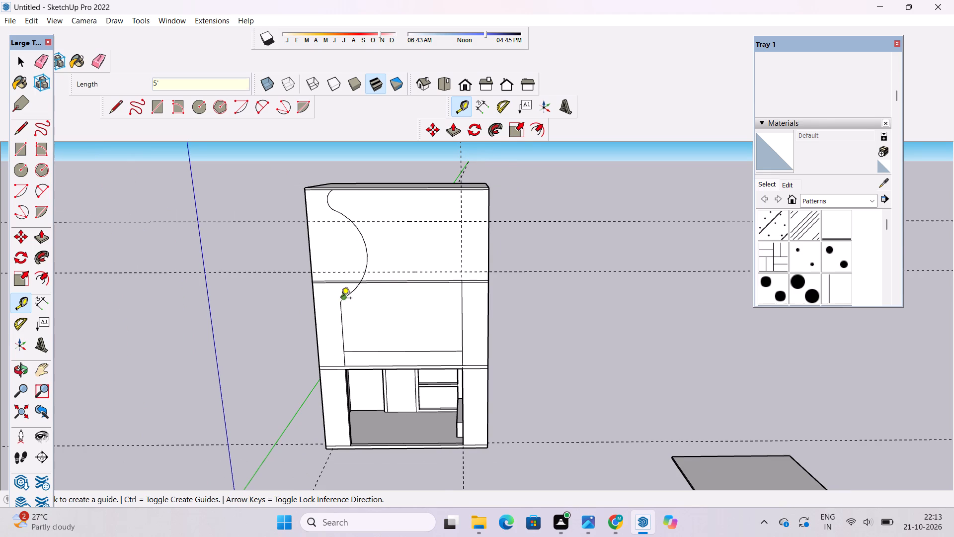
Draw the upper panel's top edge along the upper guide from the curve, and its right edge about 28' down to the lower guide.
scroll(341, 299, down, 4)
scroll(430, 294, up, 7)
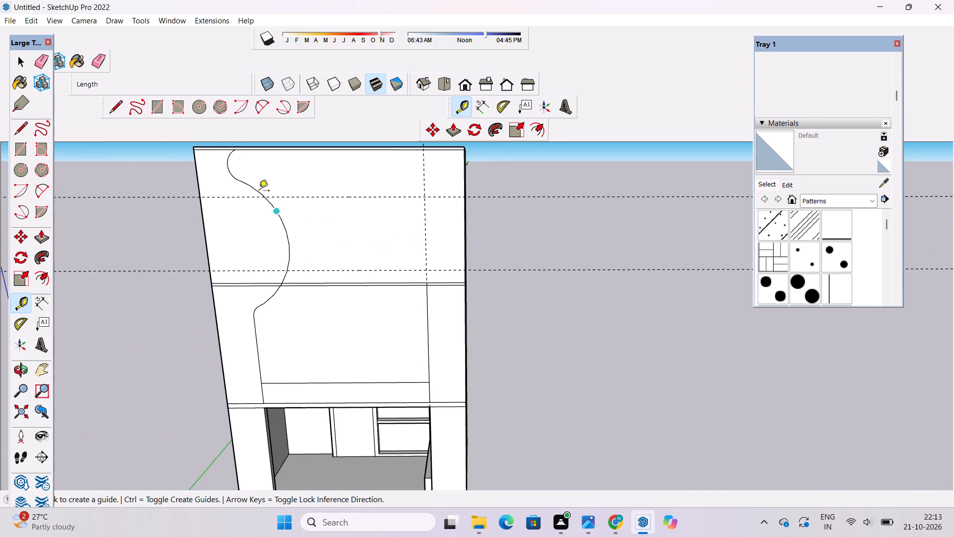
click(157, 108)
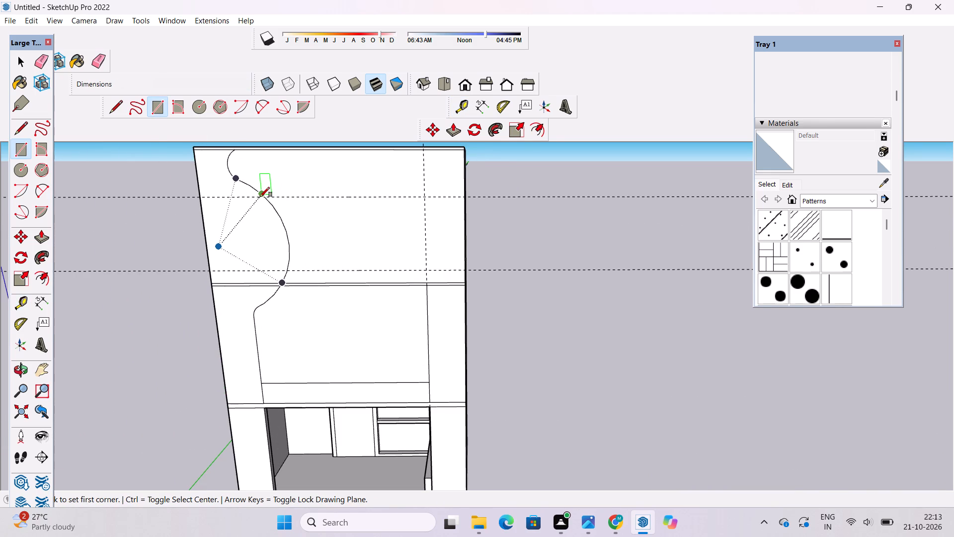
key(space)
click(111, 115)
scroll(273, 204, up, 4)
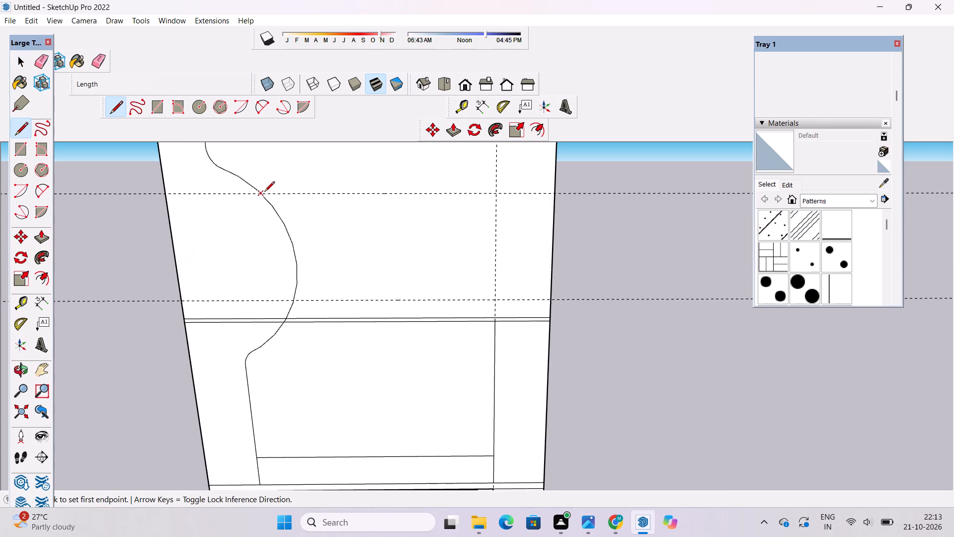
click(264, 192)
scroll(408, 176, down, 4)
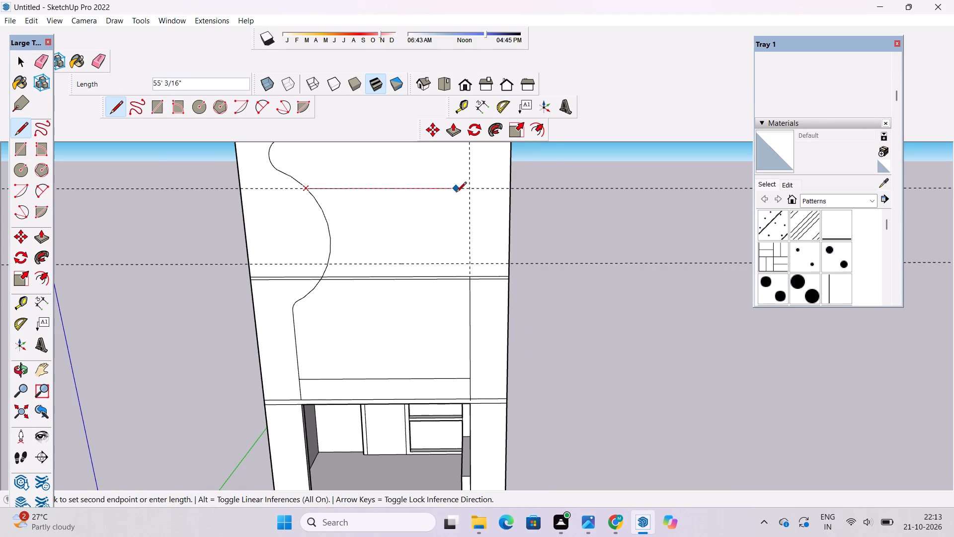
click(471, 193)
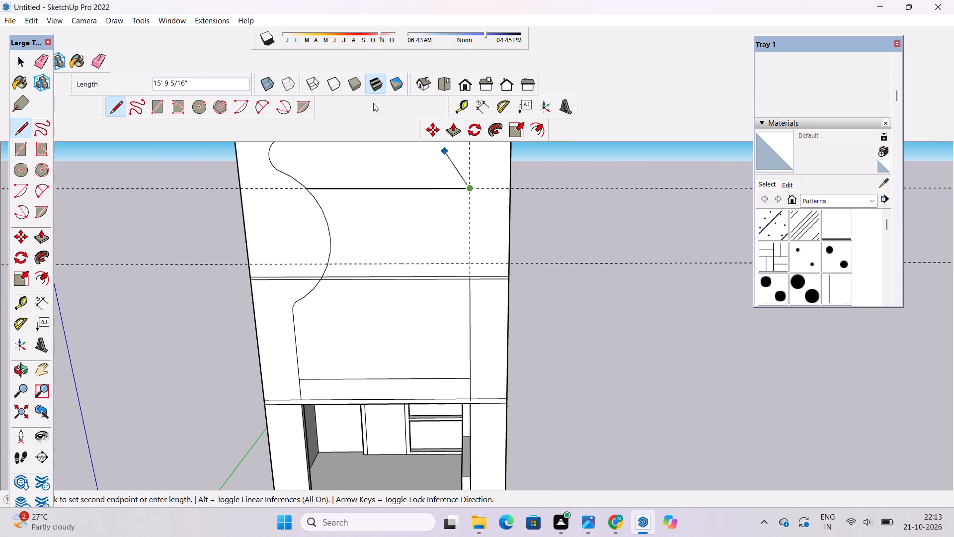
scroll(488, 268, up, 2)
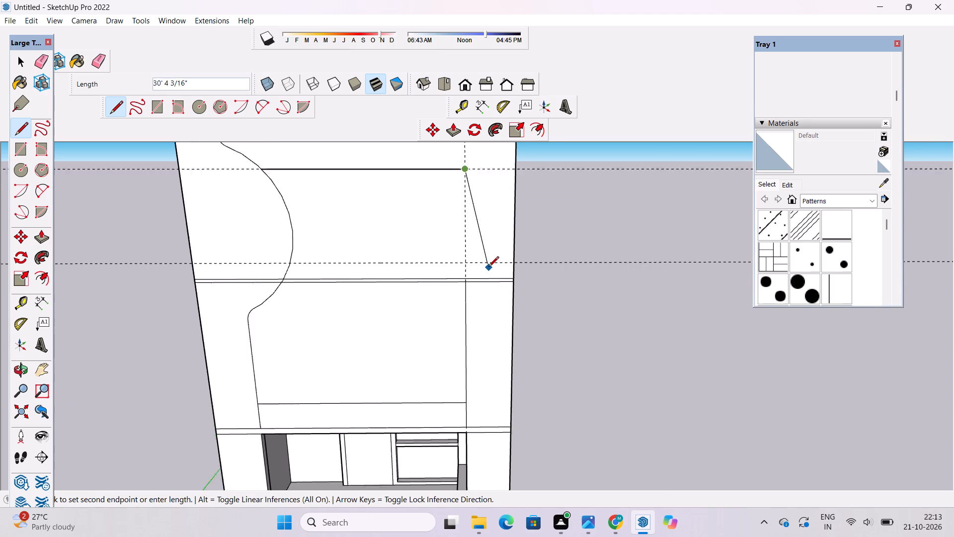
scroll(488, 268, up, 9)
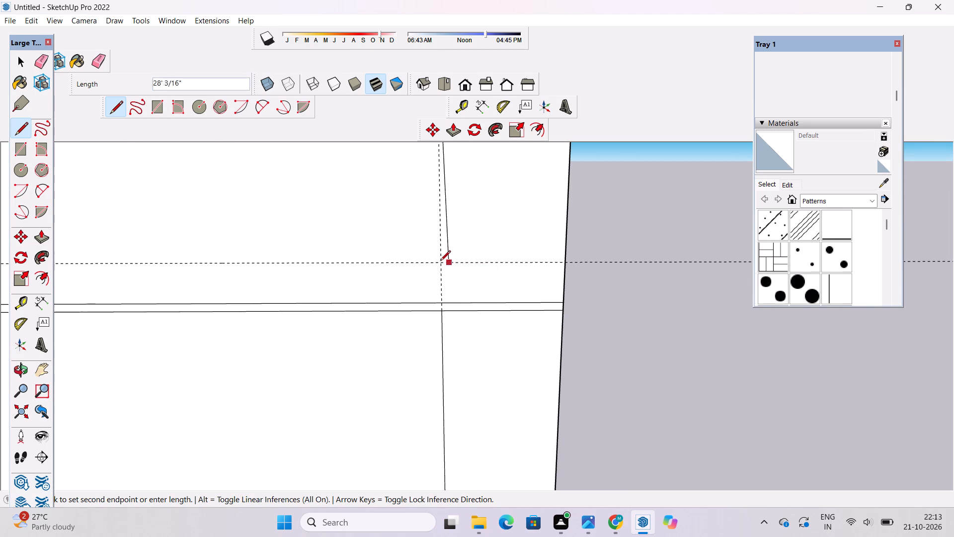
click(439, 262)
Draw the upper panel's bottom edge along the lower guide, about 54' from its right edge to the curve.
scroll(439, 261, down, 14)
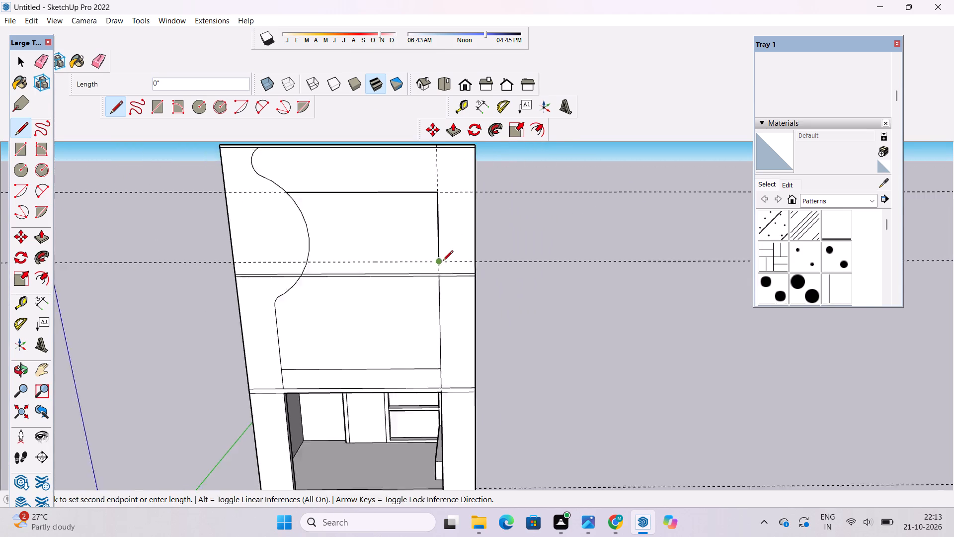
scroll(443, 262, down, 11)
scroll(431, 265, up, 11)
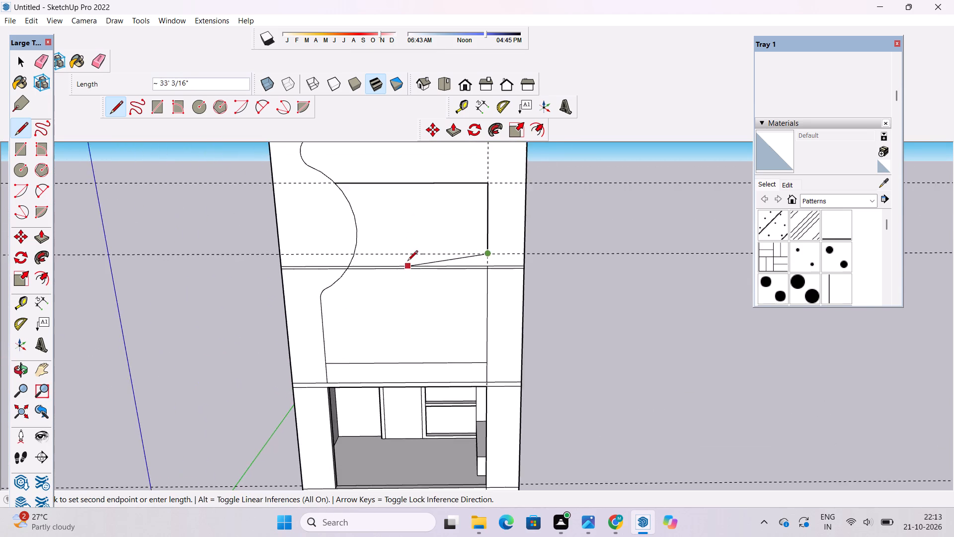
scroll(407, 262, up, 11)
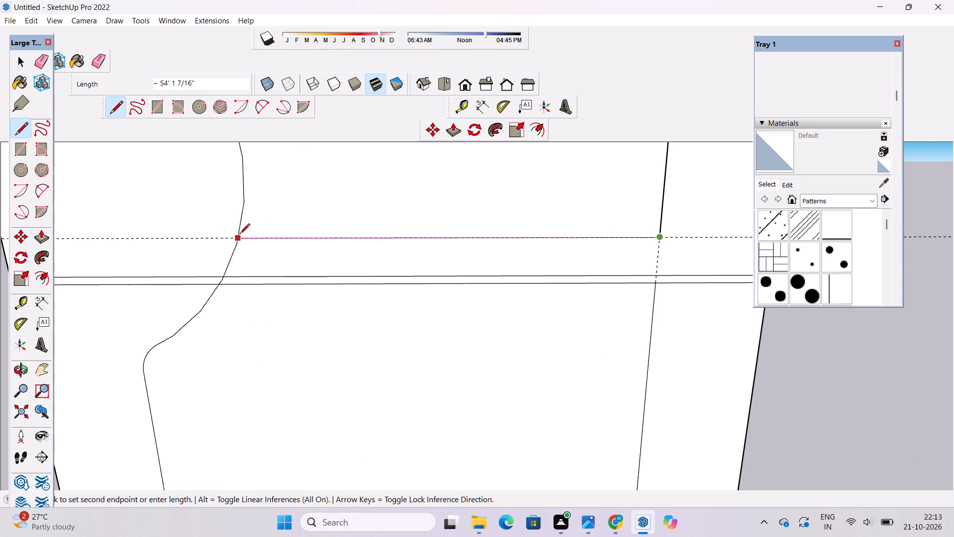
scroll(242, 236, up, 10)
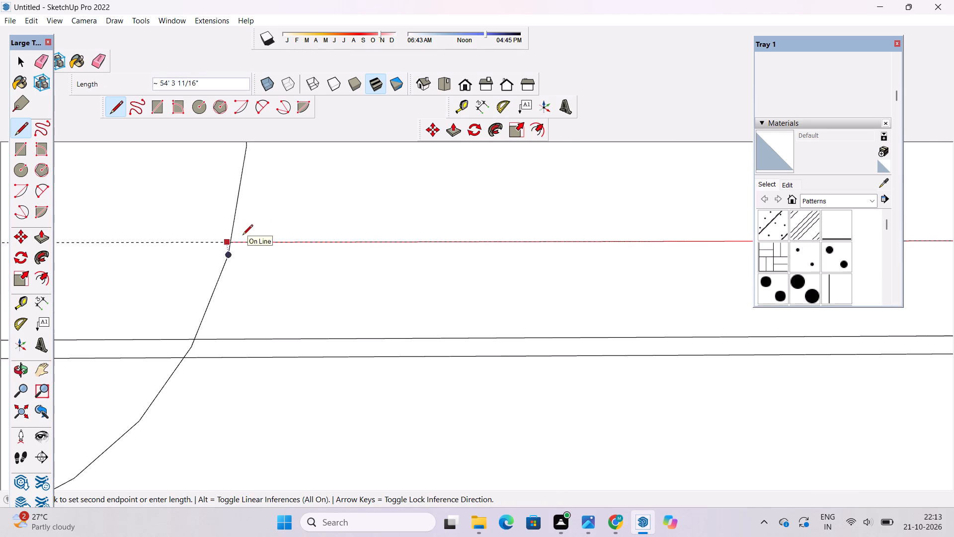
click(231, 242)
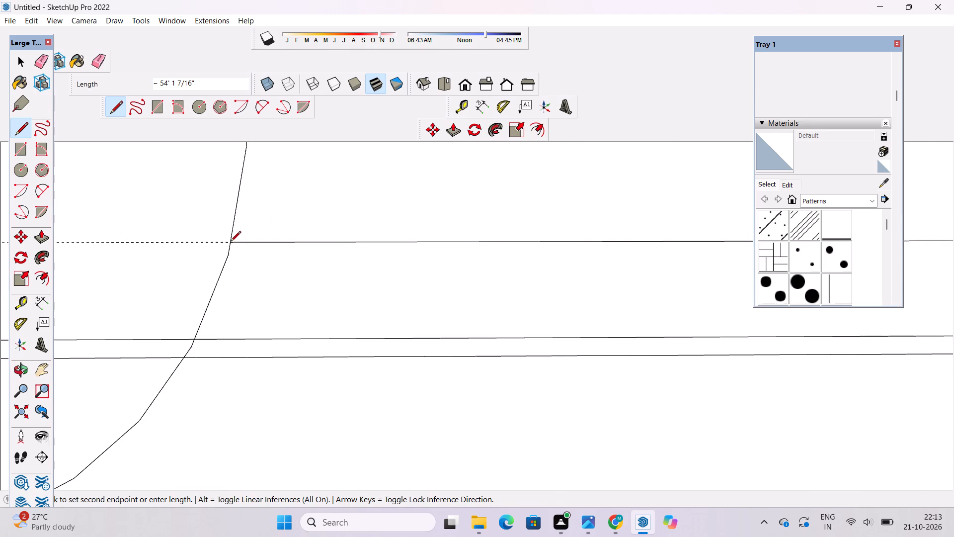
key(space)
Erase the two horizontal guides and the vertical guide used to lay out the upper panel on the front face.
key(o)
scroll(370, 237, down, 15)
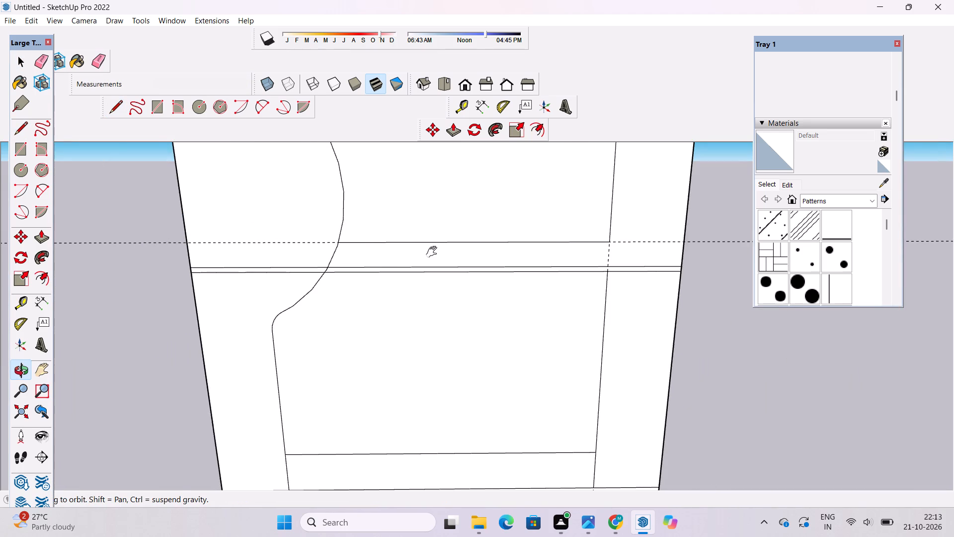
shift+drag(430, 253, 377, 262)
shift+scroll(378, 262, down, 6)
drag(381, 280, 389, 266)
shift+drag(389, 266, 350, 297)
shift+click(350, 297)
shift+drag(352, 298, 373, 295)
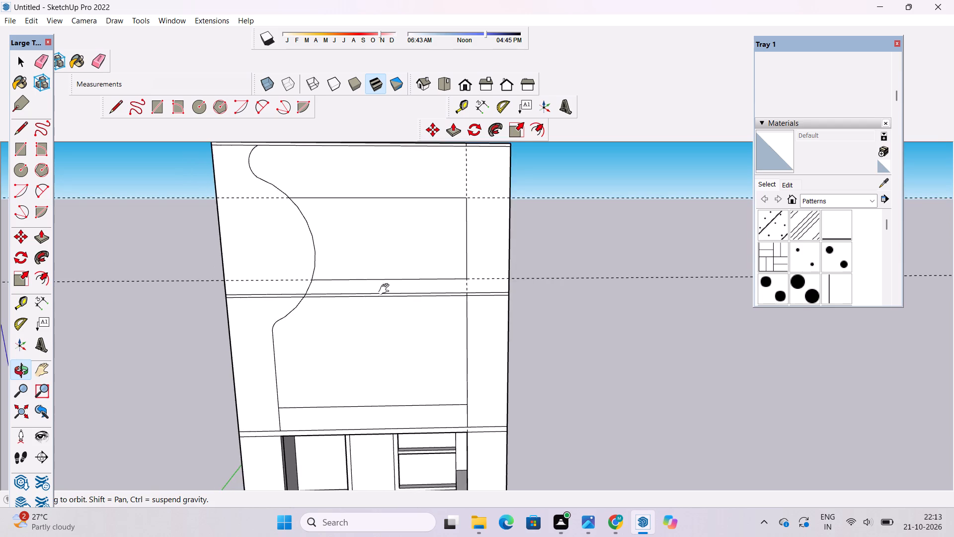
scroll(387, 289, down, 3)
drag(400, 303, 454, 323)
shift+double_click(457, 323)
shift+click(456, 323)
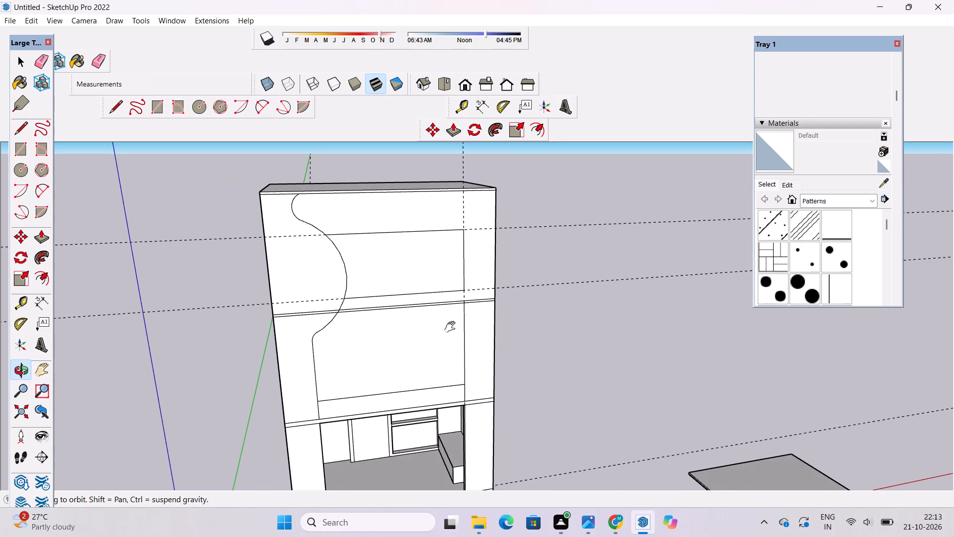
shift+drag(452, 327, 455, 294)
drag(458, 317, 397, 283)
shift+drag(397, 283, 418, 290)
key(space)
click(540, 295)
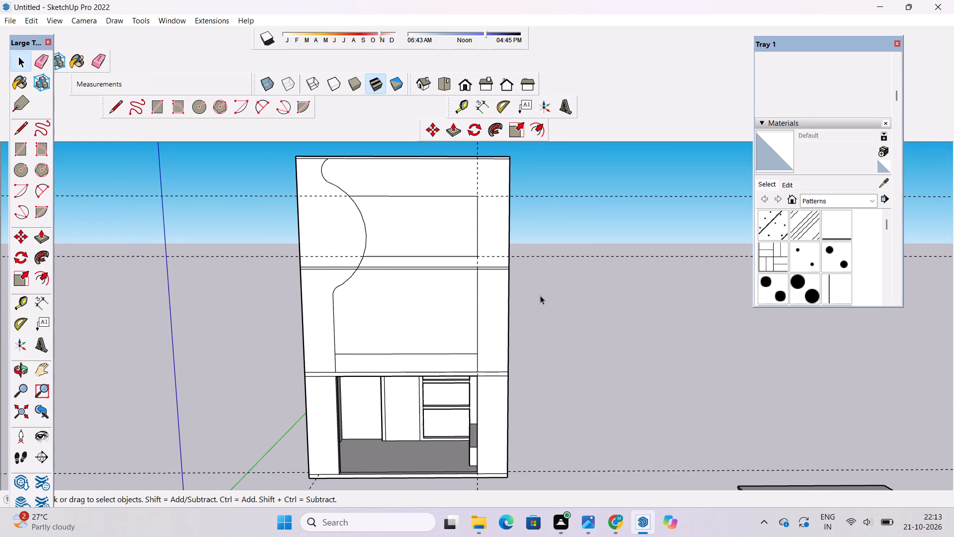
click(97, 59)
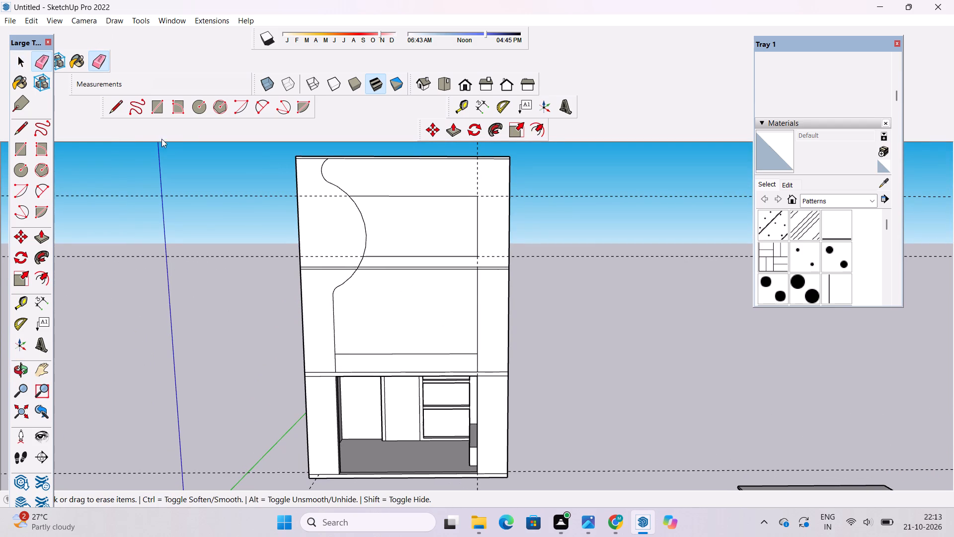
drag(216, 177, 244, 263)
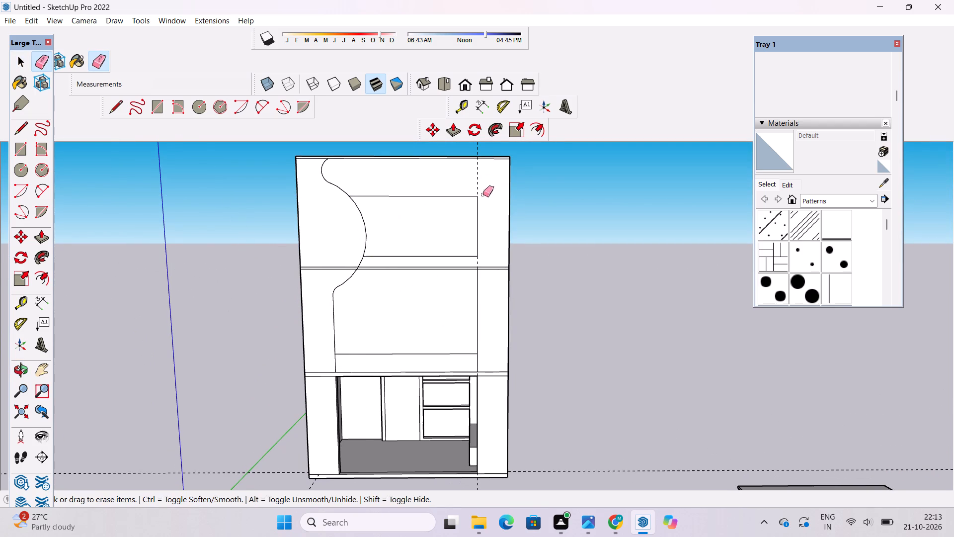
scroll(479, 205, down, 1)
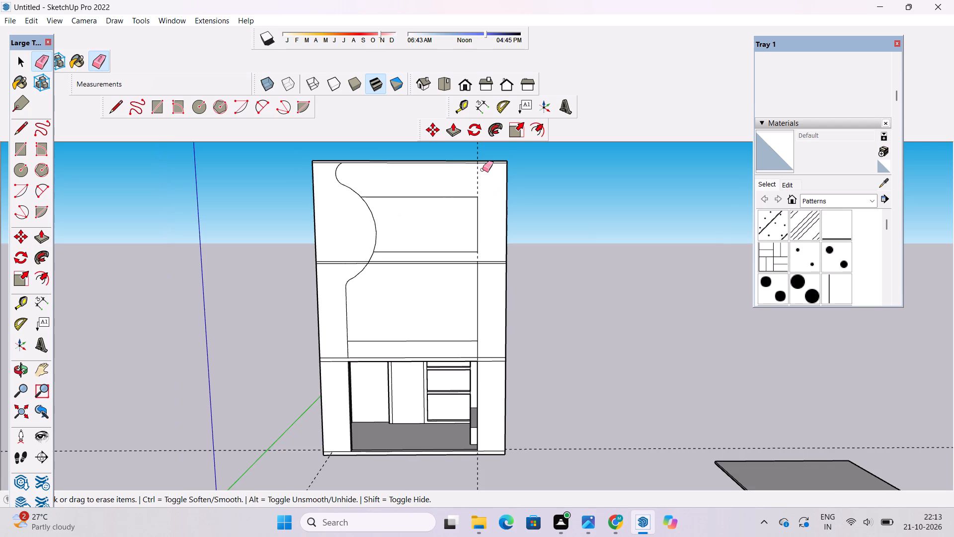
click(482, 170)
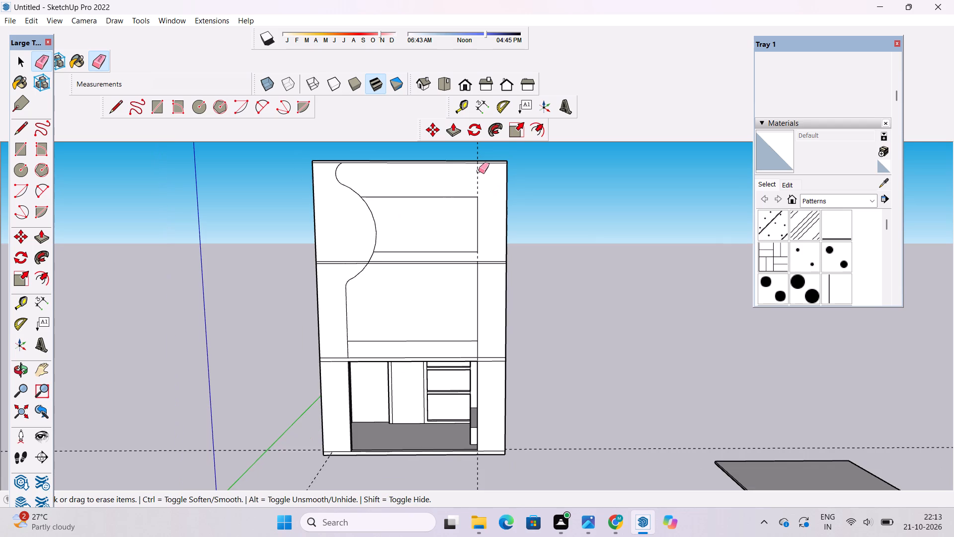
click(478, 171)
Round the upper panel's lower-right corner with a tangent 2-point arc spanning about 13' between its right and bottom edges.
click(7, 373)
click(17, 369)
scroll(246, 304, down, 6)
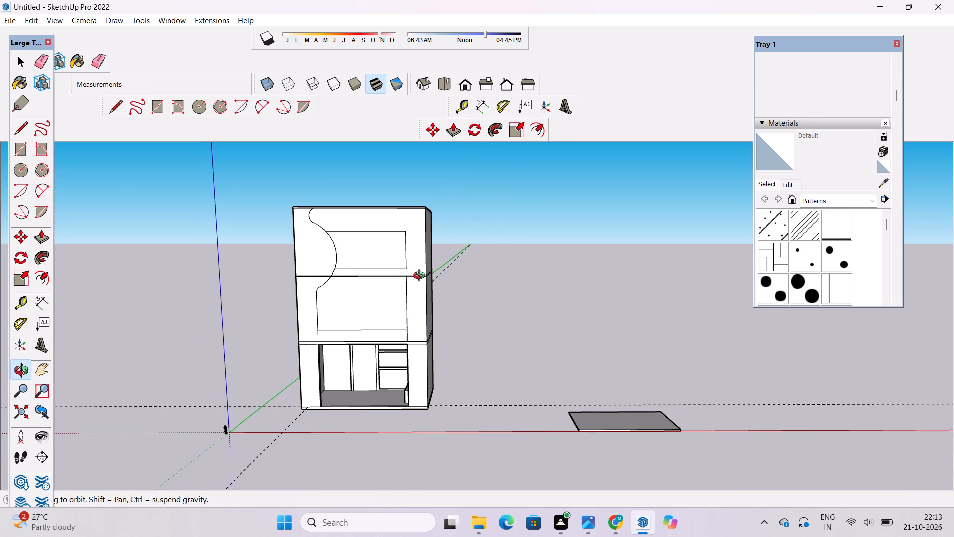
scroll(325, 308, up, 2)
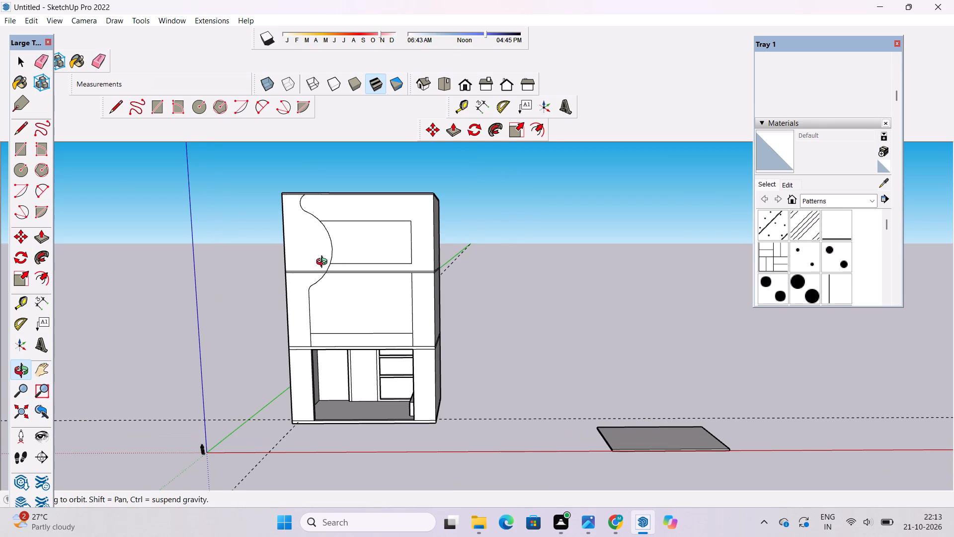
scroll(307, 220, down, 3)
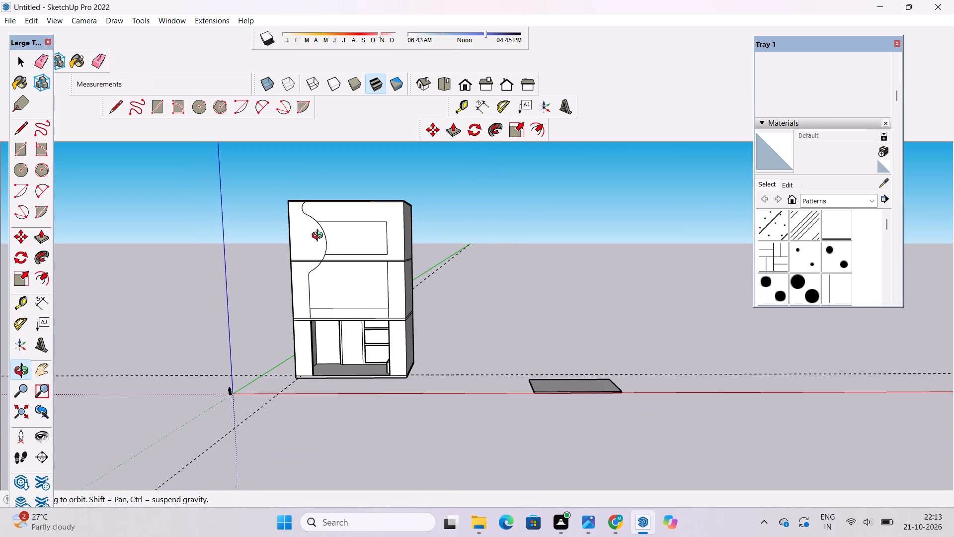
scroll(383, 249, up, 5)
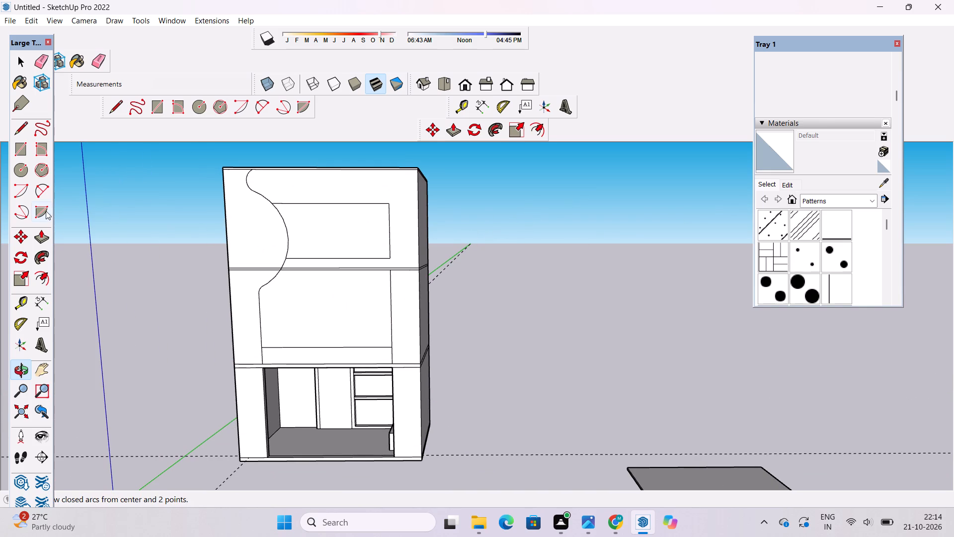
click(43, 196)
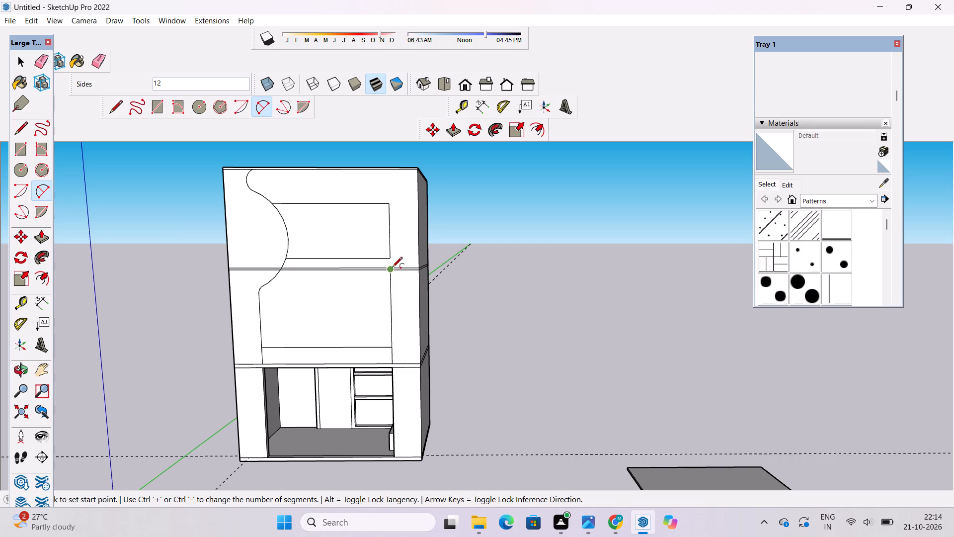
scroll(392, 268, up, 3)
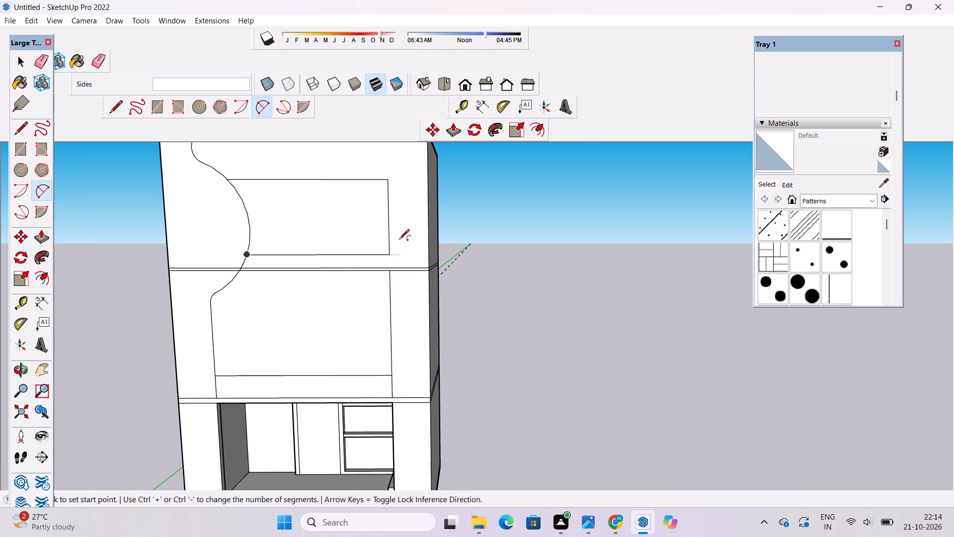
click(387, 230)
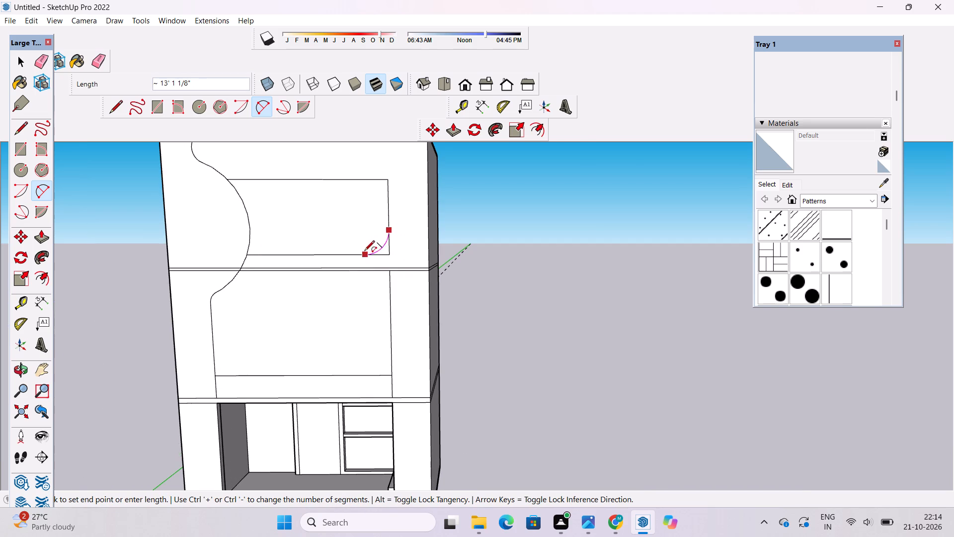
double_click(362, 255)
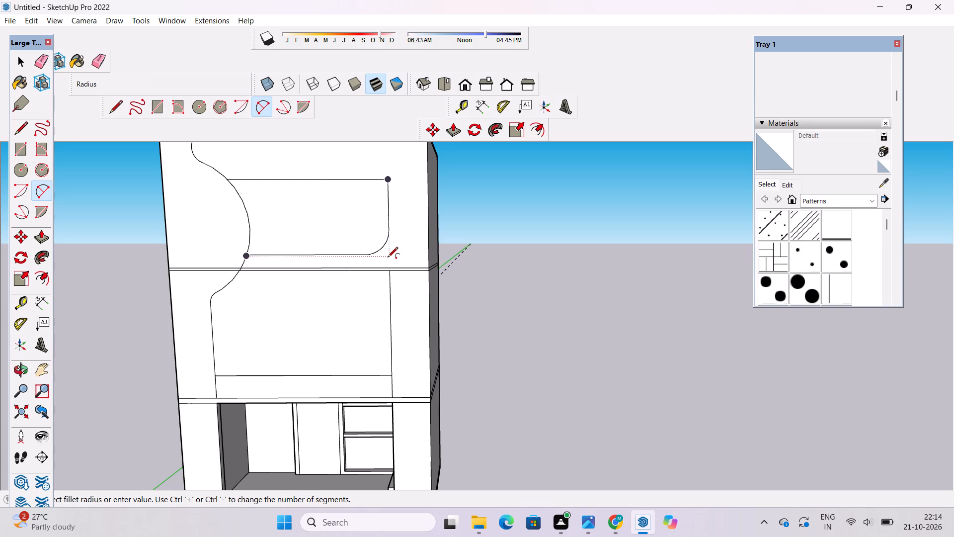
key(space)
Place a horizontal guide on the front face 5' below the bottom line of the band between the upper and middle storeys.
text(o)
shift+drag(352, 302, 360, 278)
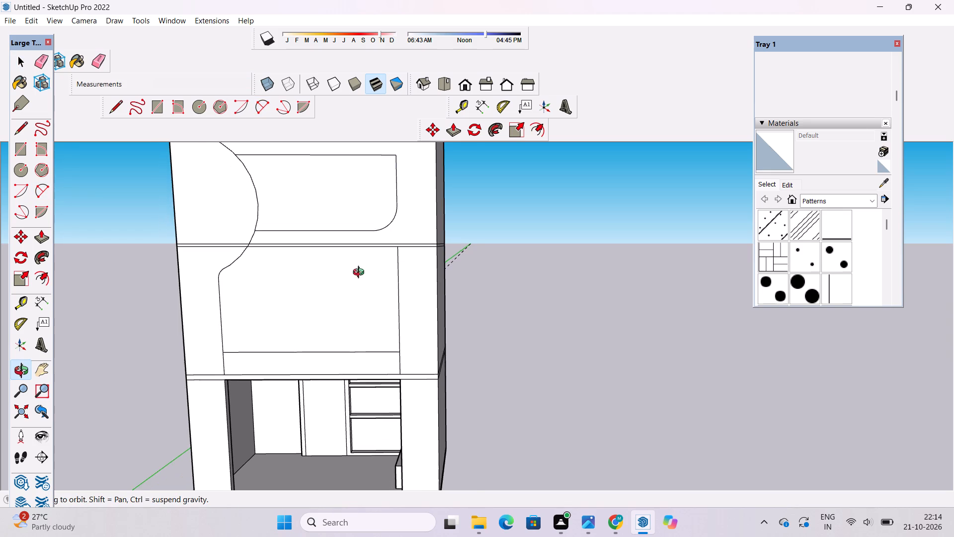
scroll(328, 261, up, 3)
shift+drag(328, 261, 328, 266)
drag(328, 266, 334, 273)
scroll(328, 270, up, 1)
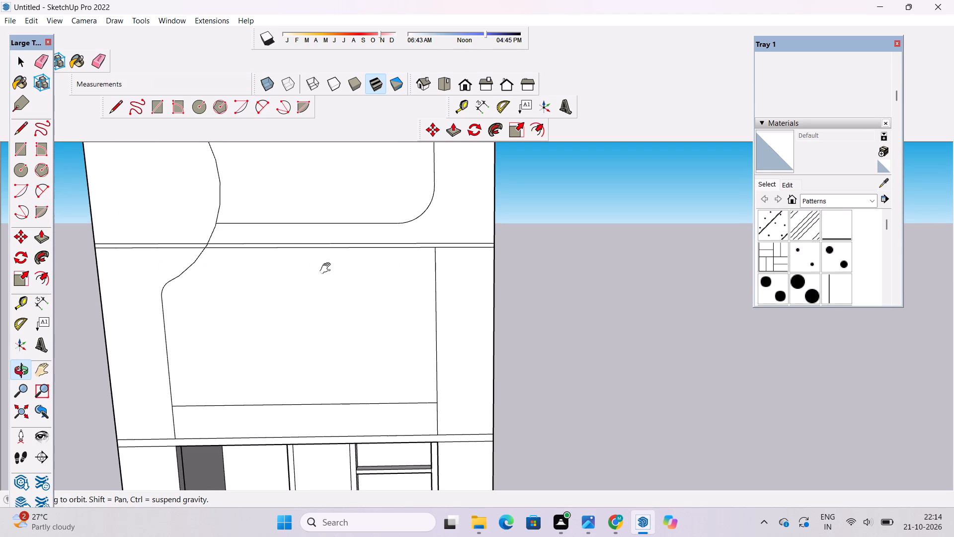
scroll(338, 240, down, 3)
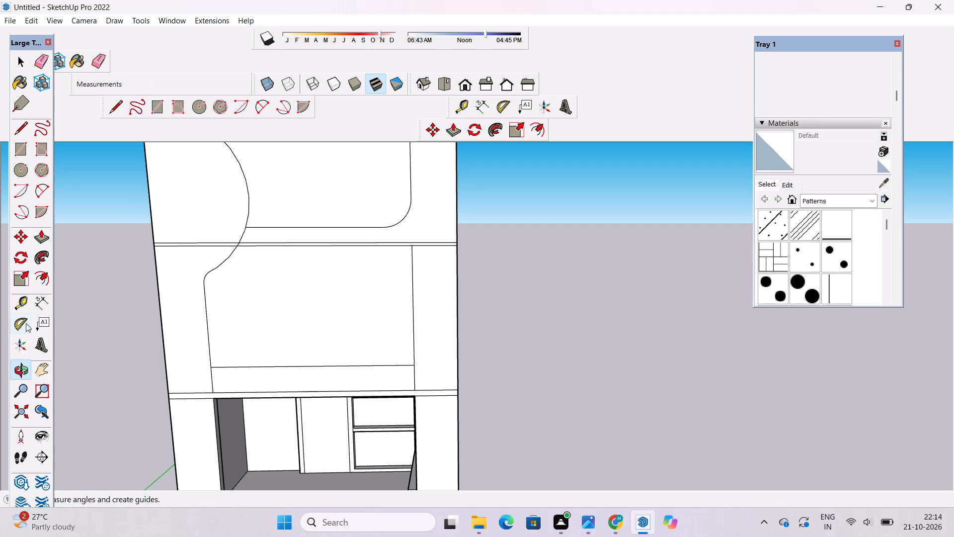
click(22, 304)
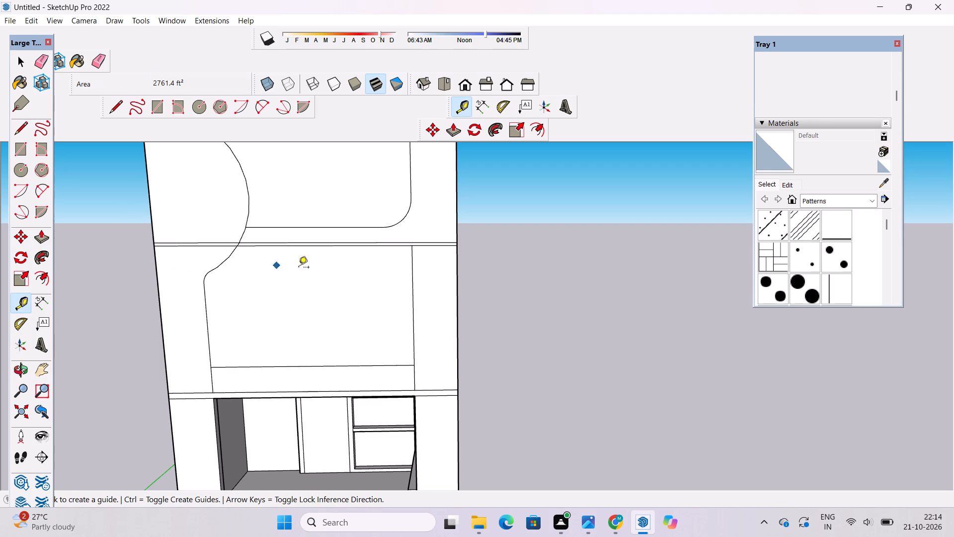
scroll(297, 261, up, 3)
scroll(309, 244, down, 3)
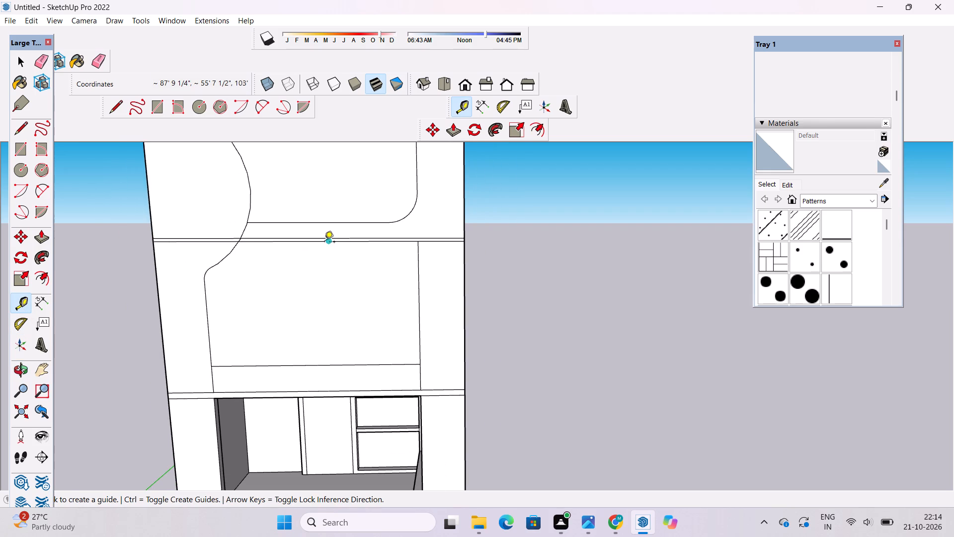
scroll(324, 243, down, 3)
scroll(324, 243, up, 8)
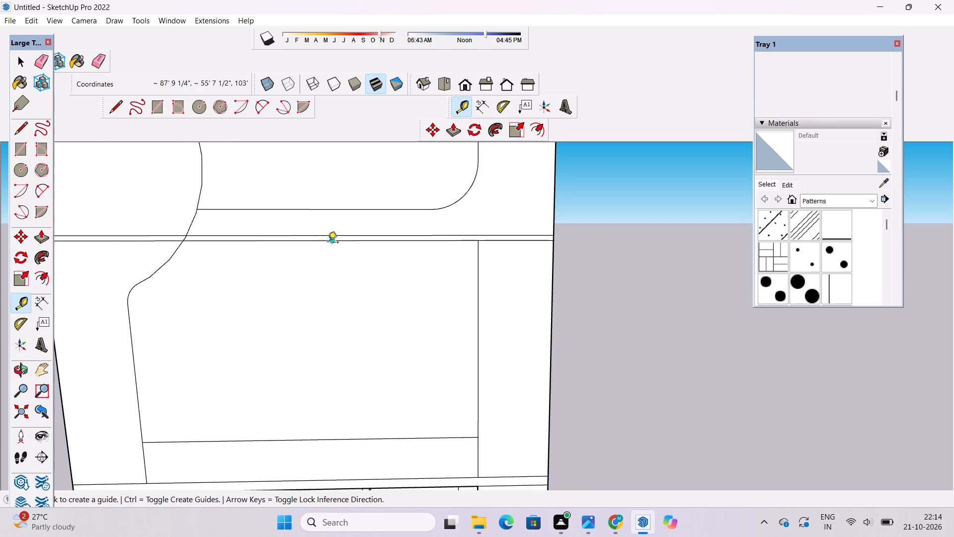
click(331, 243)
scroll(331, 243, down, 5)
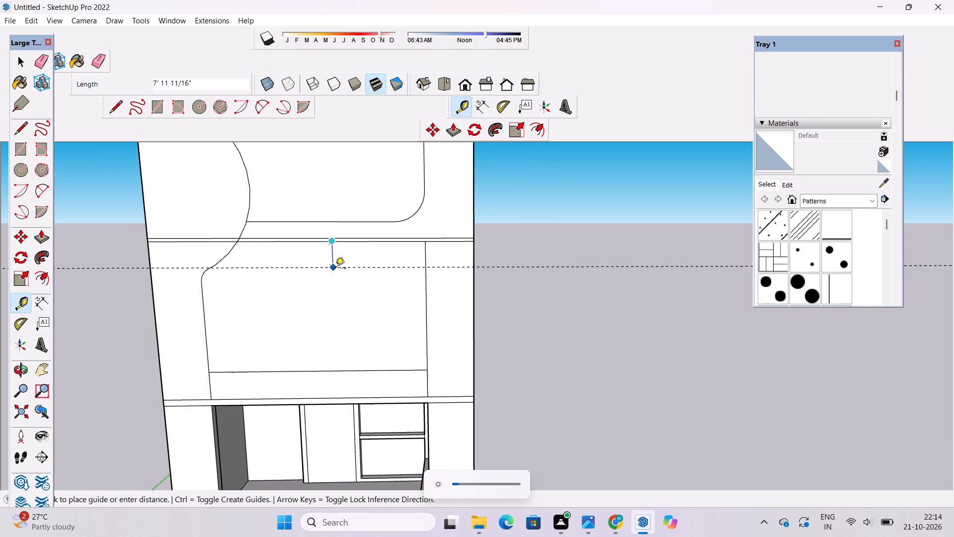
text(5')
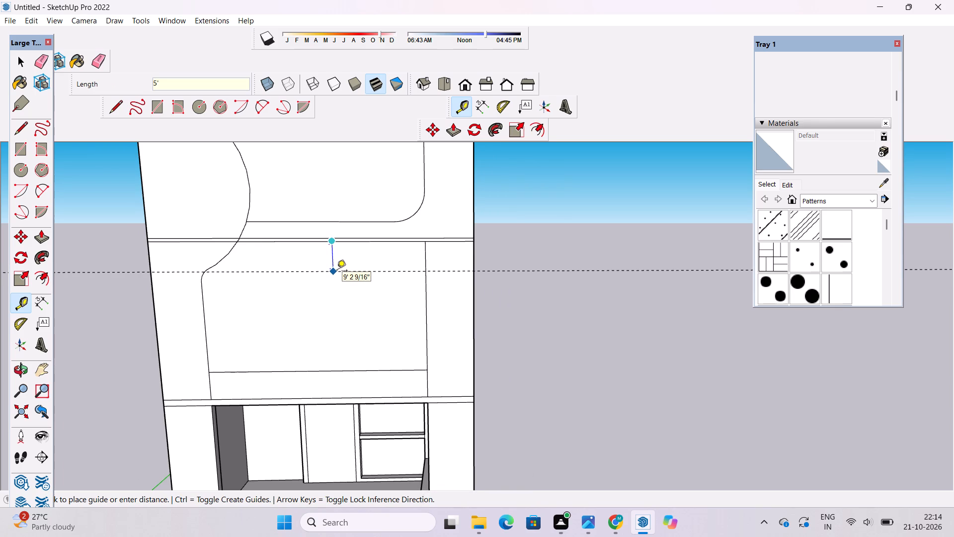
key(Return)
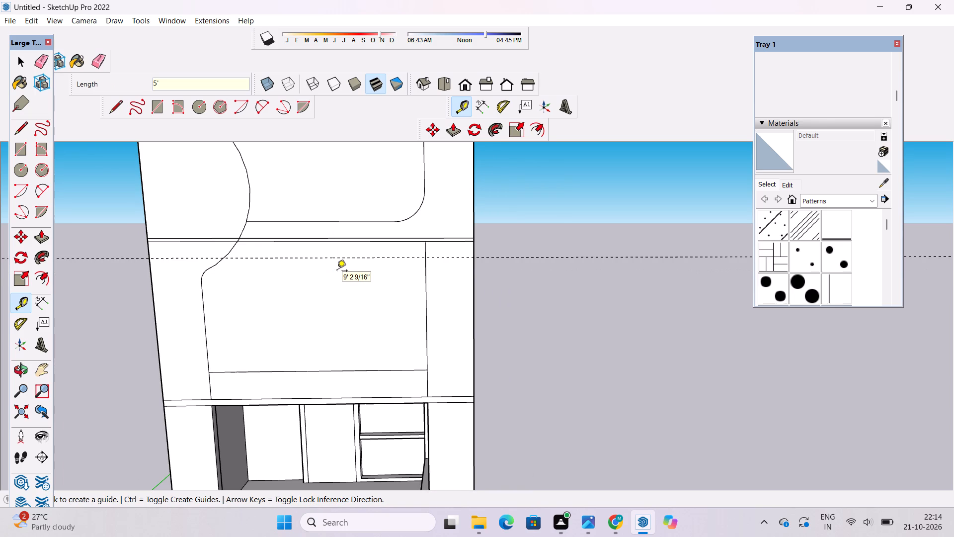
Draw the middle panel's top edge along the guide, about 61' 10" from the curve to the panel's right vertical edge.
click(119, 113)
scroll(240, 276, up, 6)
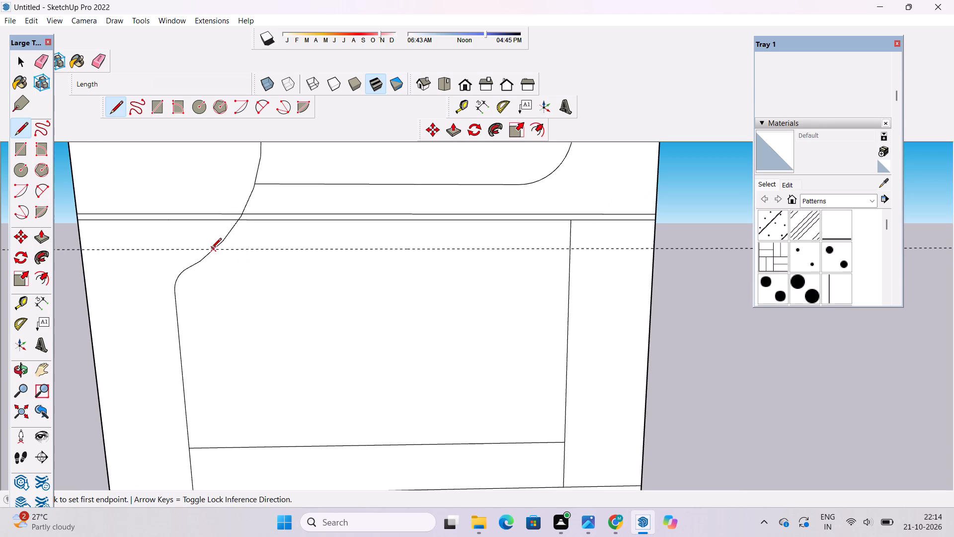
click(214, 251)
scroll(214, 251, down, 7)
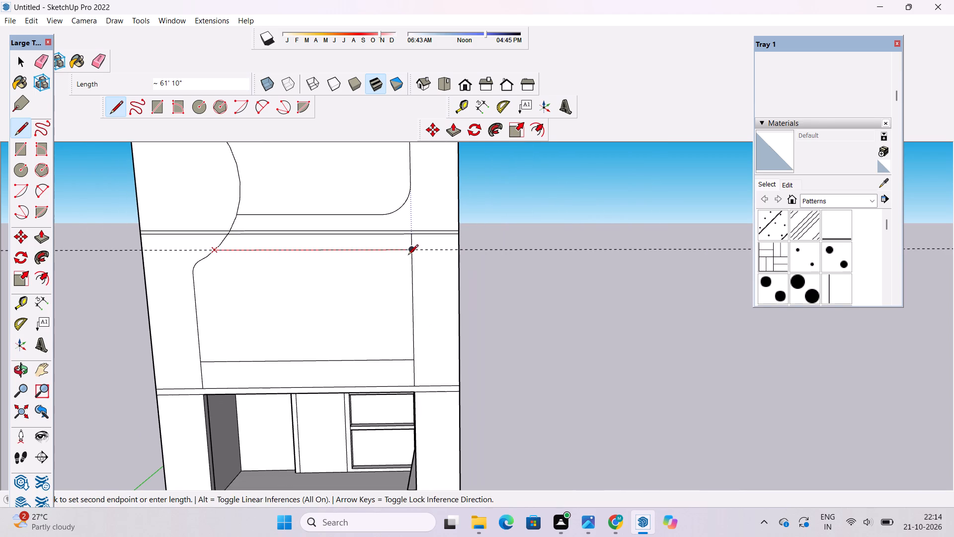
click(410, 252)
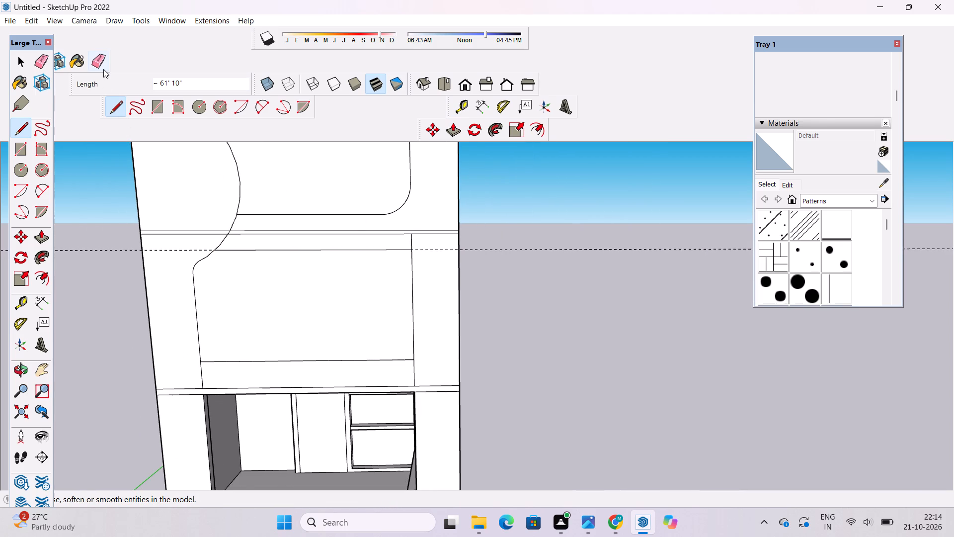
Erase the horizontal guide running along the middle panel's top edge.
click(103, 67)
drag(513, 242, 514, 263)
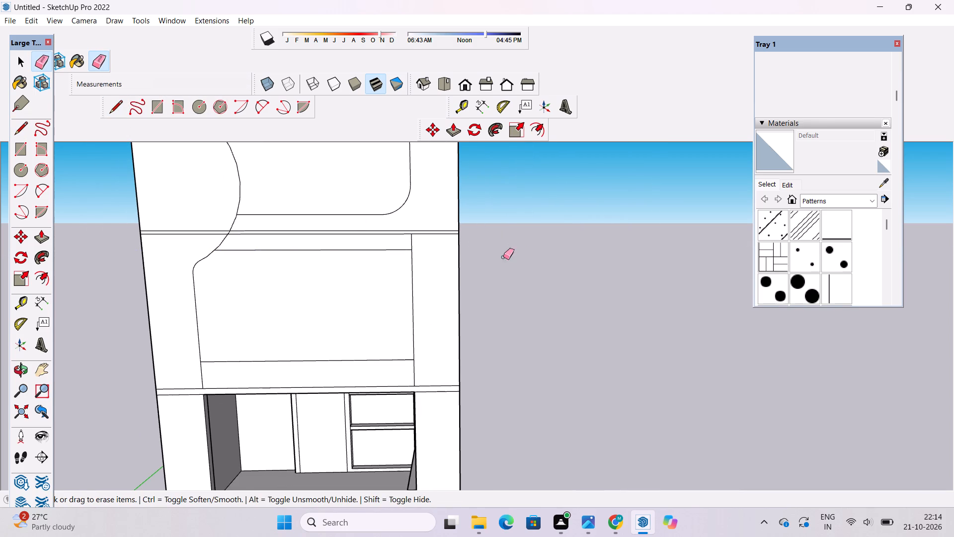
Erase the vertical line segment that extends above the middle panel's top-right corner up to the storey band.
scroll(435, 255, up, 6)
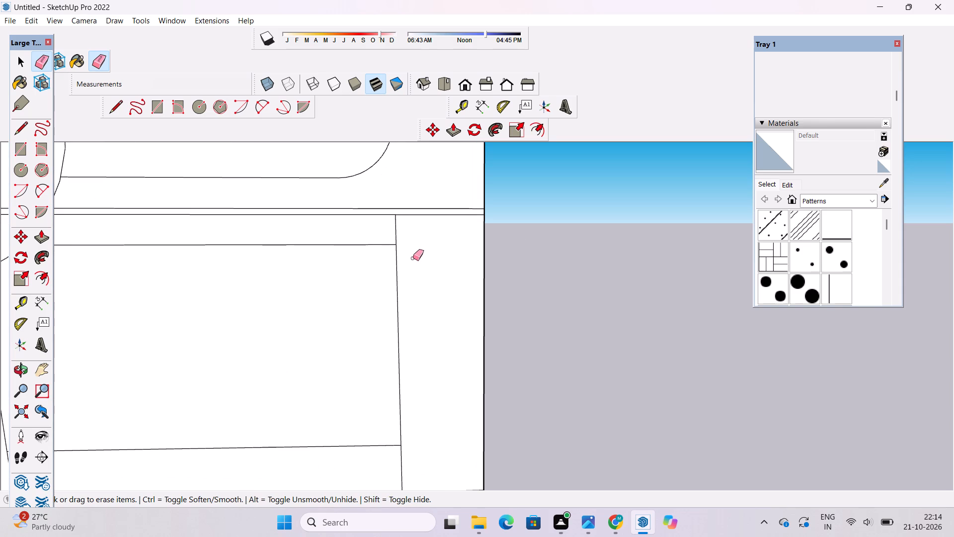
scroll(412, 257, up, 7)
drag(388, 195, 383, 197)
scroll(380, 207, down, 9)
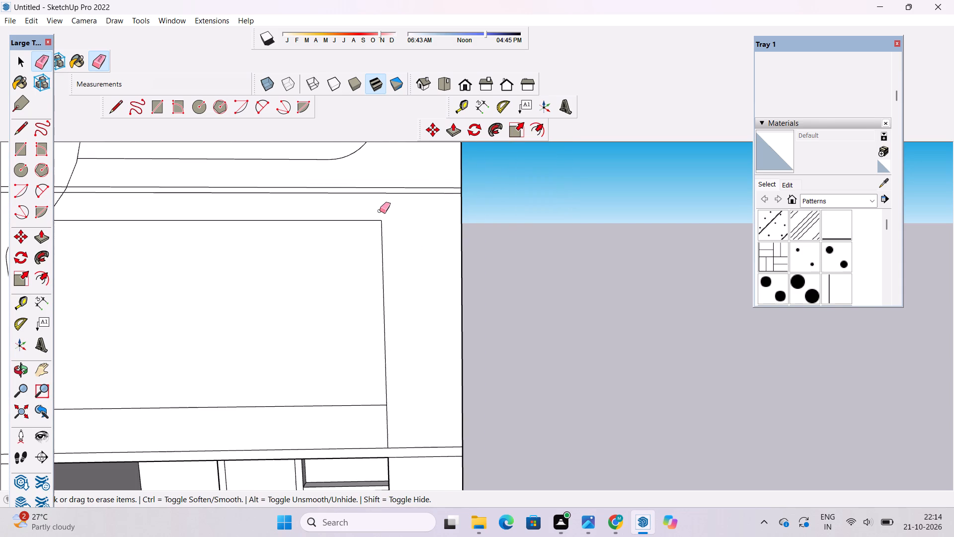
key(space)
Round the middle panel's upper-right corner with a tangent 2-point arc spanning about 13' between its top and right edges.
key(o)
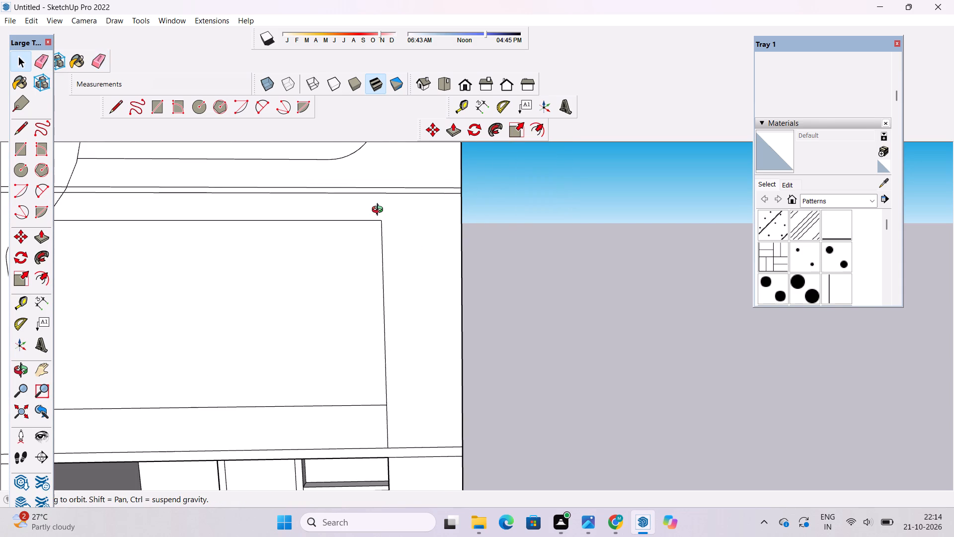
scroll(380, 211, down, 3)
shift+drag(377, 213, 428, 208)
shift+scroll(428, 209, down, 5)
shift+drag(427, 241, 430, 256)
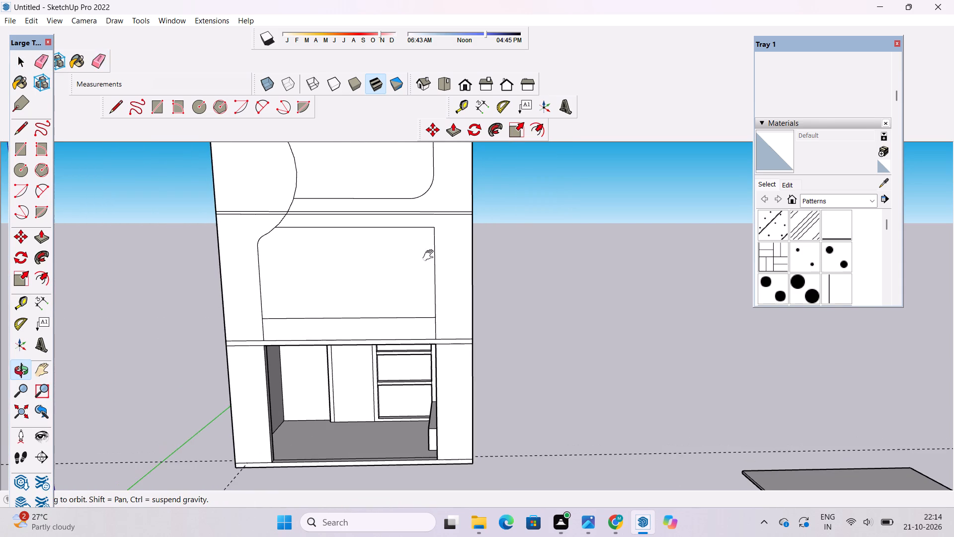
shift+drag(429, 254, 419, 254)
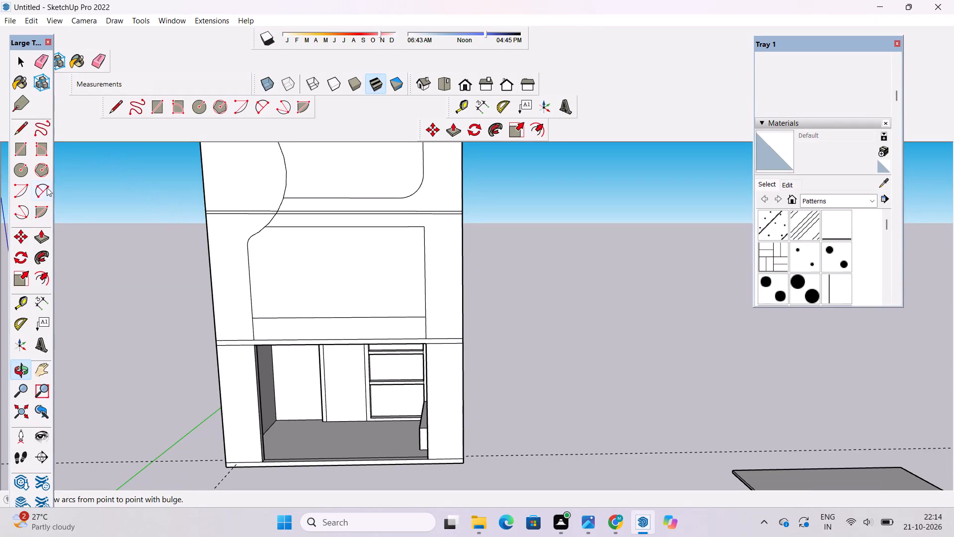
click(46, 185)
scroll(411, 240, up, 5)
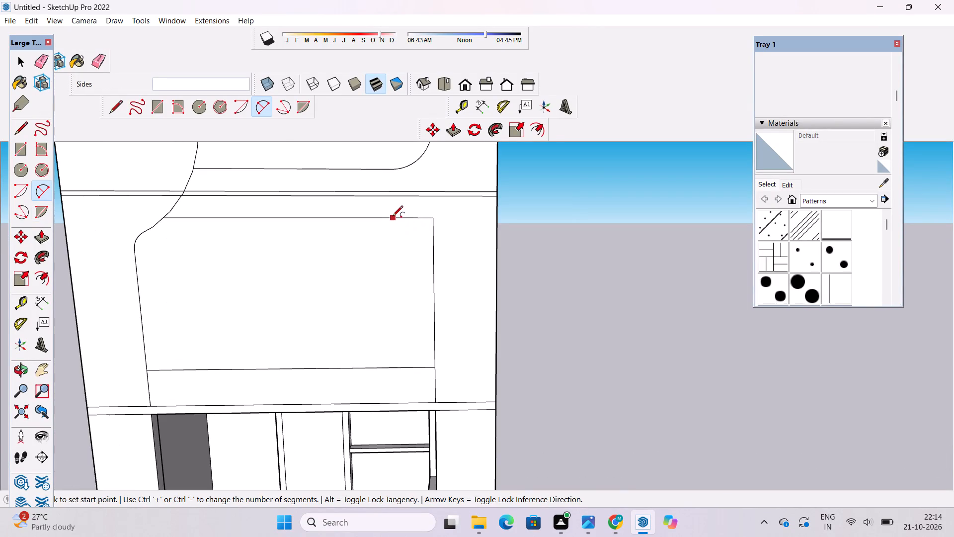
click(394, 217)
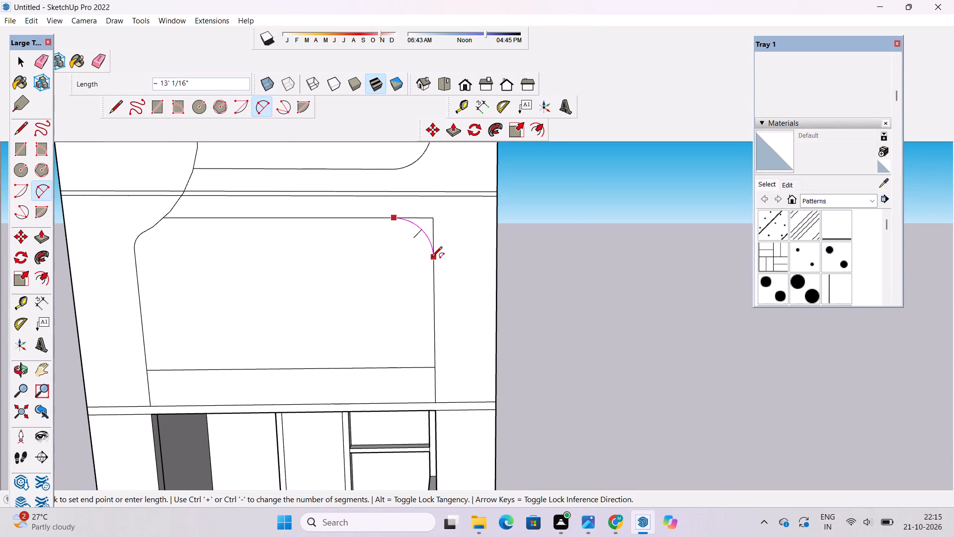
double_click(432, 258)
key(space)
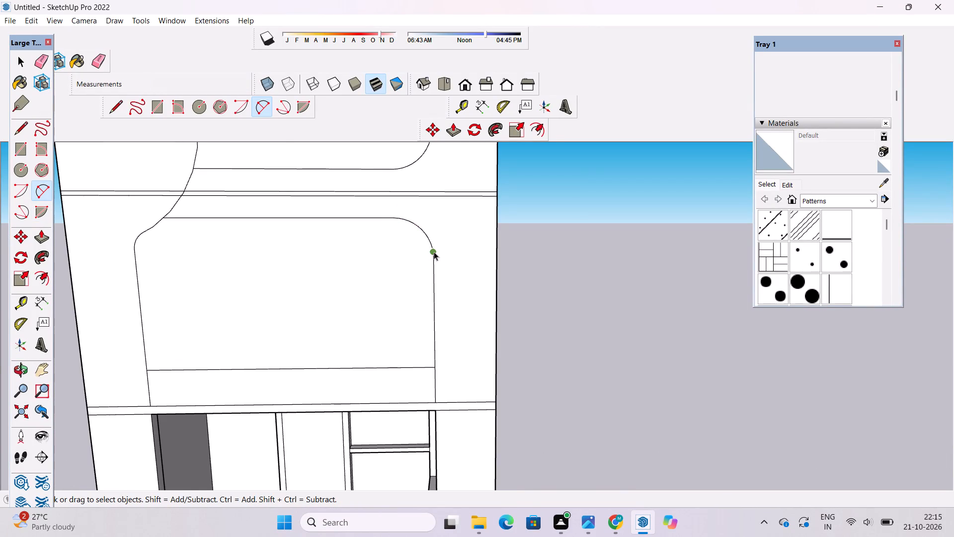
Examine the front face around the rounded middle panel and the open lower room.
key(o)
scroll(739, 196, down, 2)
scroll(645, 228, down, 4)
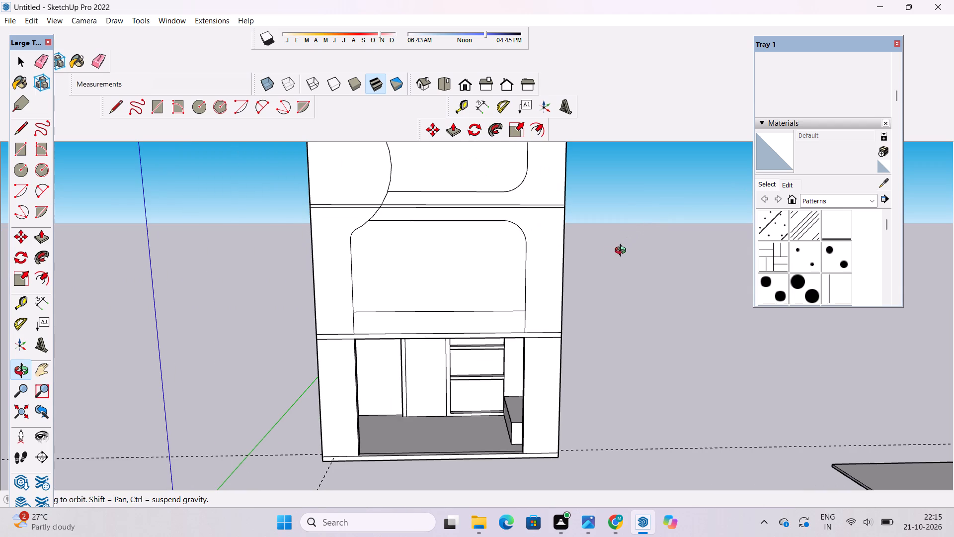
shift+click(592, 286)
drag(592, 286, 586, 266)
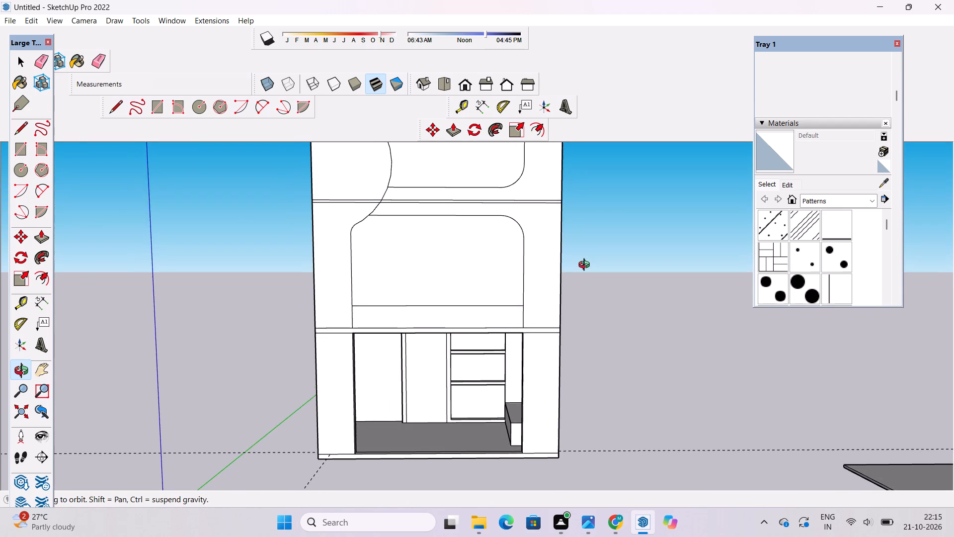
scroll(586, 266, up, 3)
scroll(583, 261, down, 3)
shift+click(602, 250)
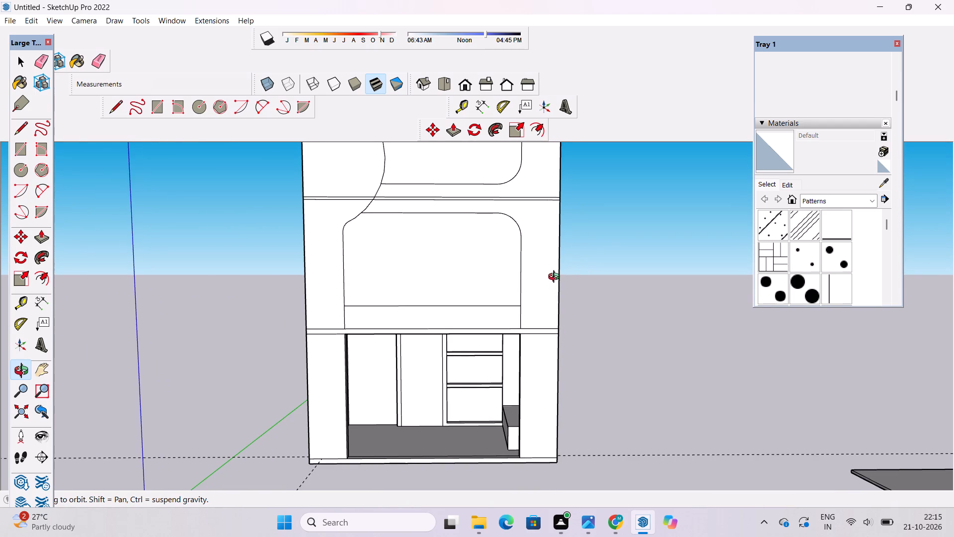
scroll(545, 300, up, 1)
shift+drag(527, 311, 550, 311)
scroll(491, 301, up, 1)
shift+drag(488, 298, 511, 312)
drag(510, 314, 506, 314)
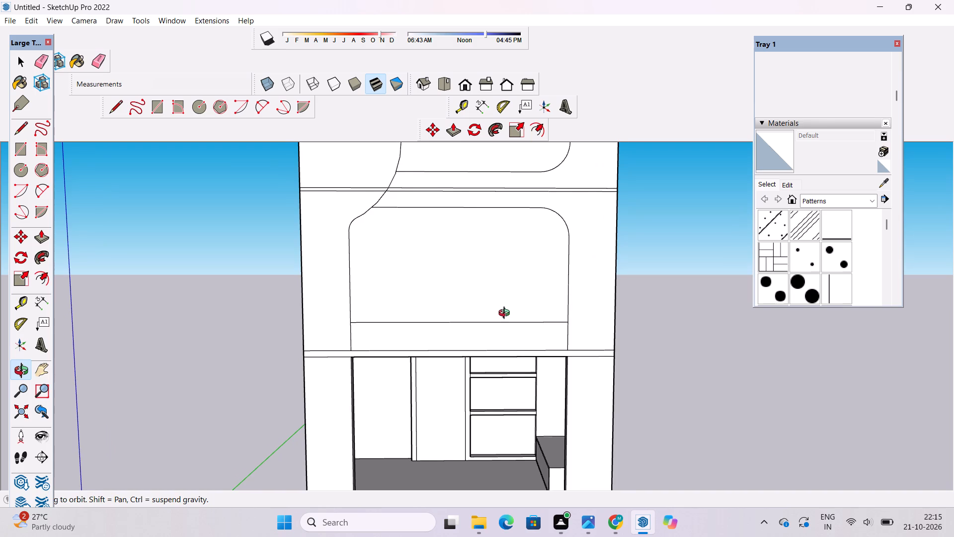
drag(506, 314, 501, 315)
scroll(403, 318, up, 1)
shift+click(403, 318)
scroll(402, 319, up, 1)
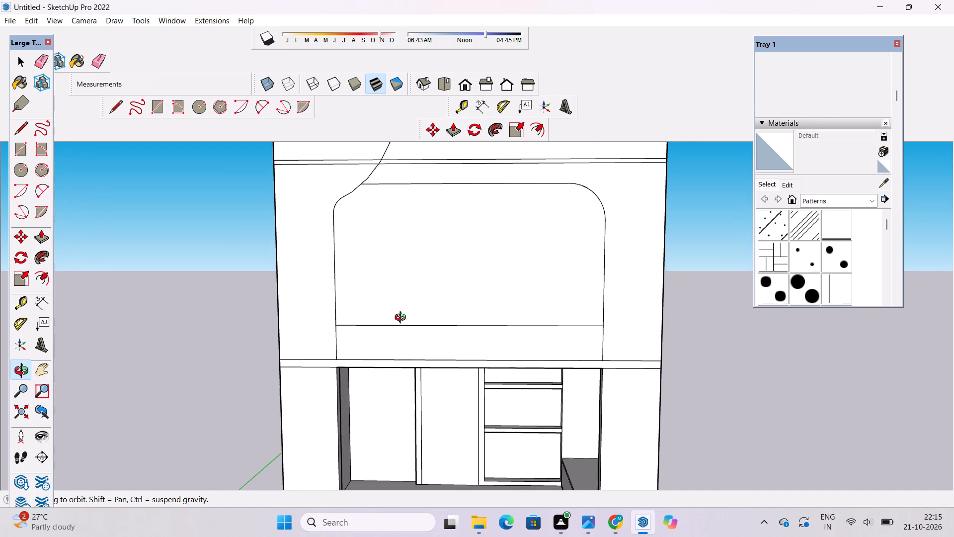
Erase both lines of the band between the upper and middle storeys where they run left of the curved outline.
shift+drag(402, 319, 424, 350)
scroll(428, 337, down, 5)
drag(475, 315, 447, 339)
scroll(397, 259, up, 5)
shift+drag(397, 259, 402, 277)
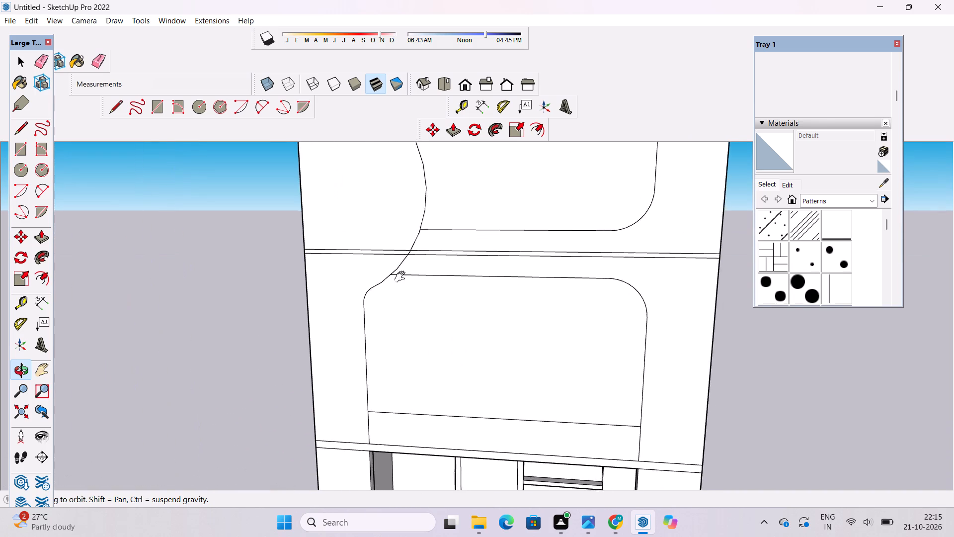
shift+drag(402, 277, 404, 286)
drag(404, 286, 408, 272)
text(de)
drag(395, 227, 393, 246)
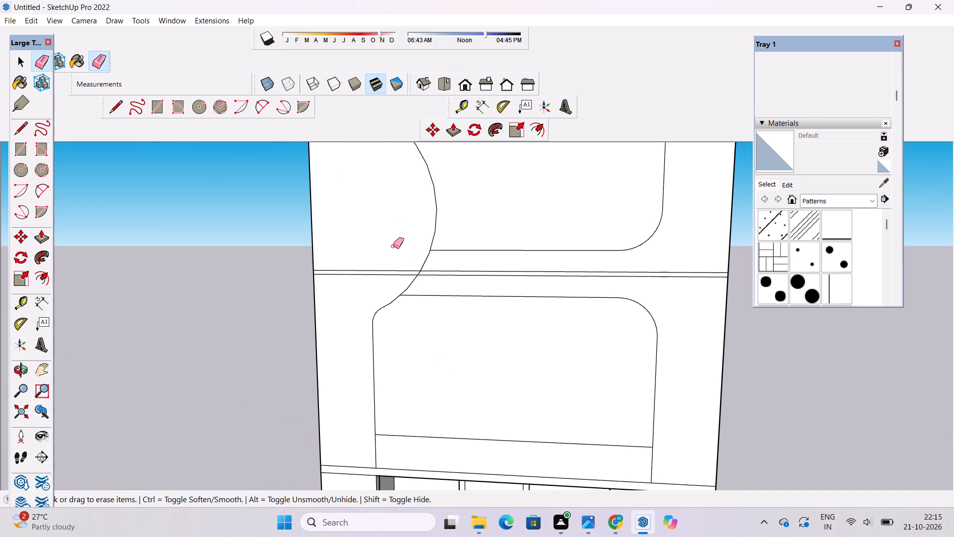
drag(393, 246, 392, 279)
scroll(346, 269, up, 8)
drag(320, 249, 320, 270)
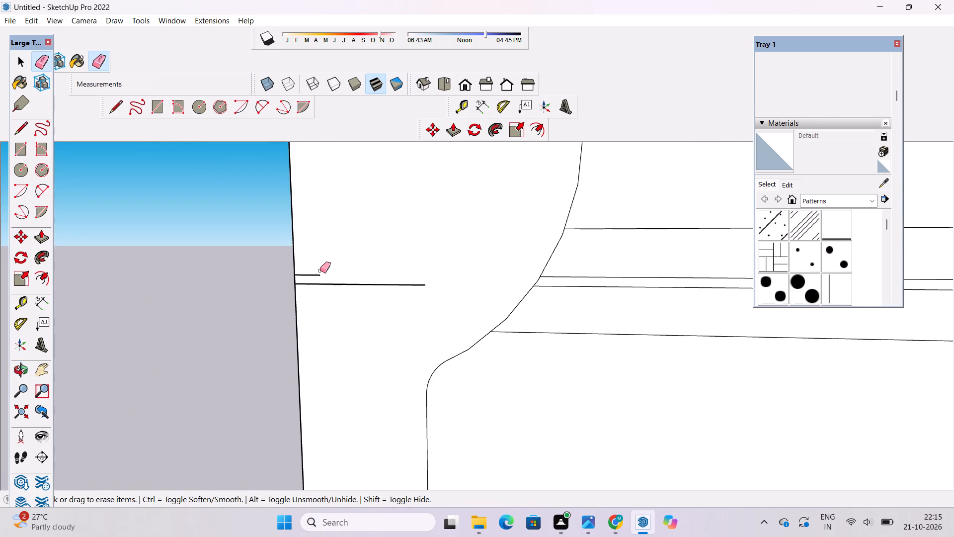
drag(320, 270, 399, 302)
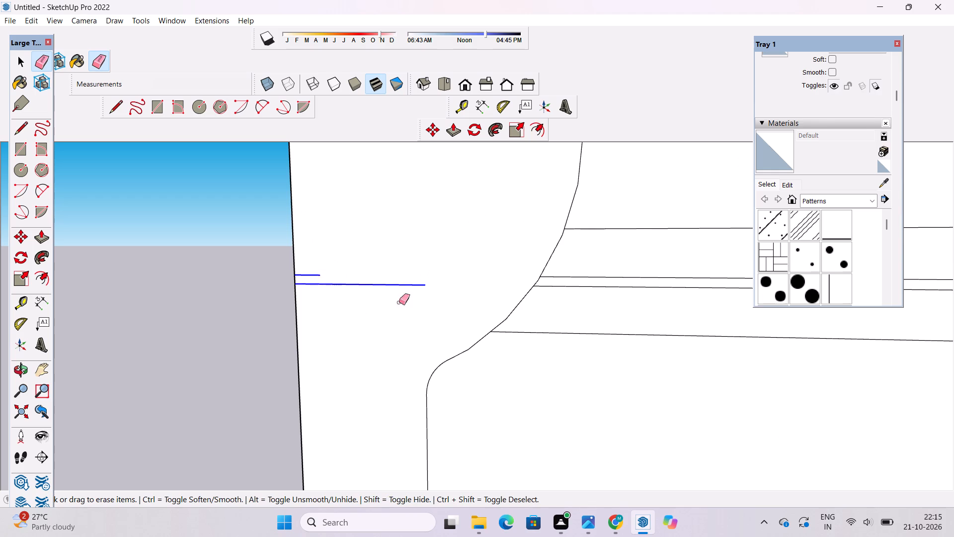
drag(399, 302, 386, 285)
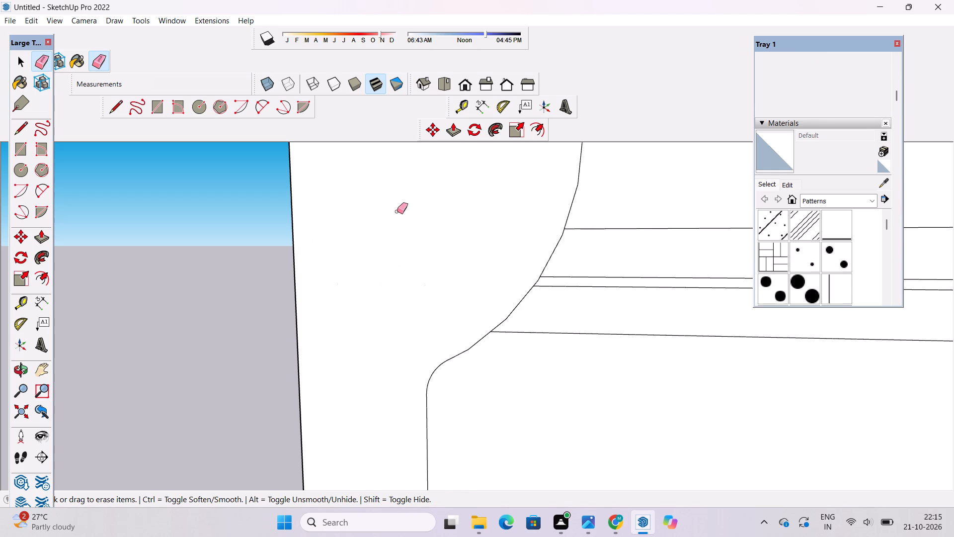
Examine the building's front from below and from a distance, including the band above the lower room.
key(o)
scroll(422, 196, down, 18)
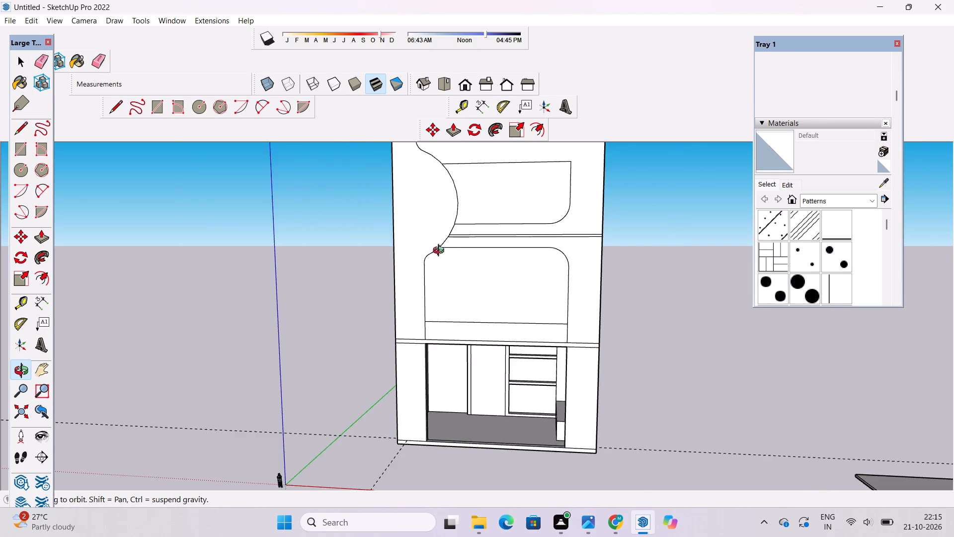
drag(556, 259, 446, 277)
shift+drag(458, 262, 458, 294)
drag(457, 295, 474, 287)
scroll(444, 295, up, 1)
shift+drag(439, 298, 438, 266)
drag(441, 352, 433, 262)
scroll(453, 323, up, 3)
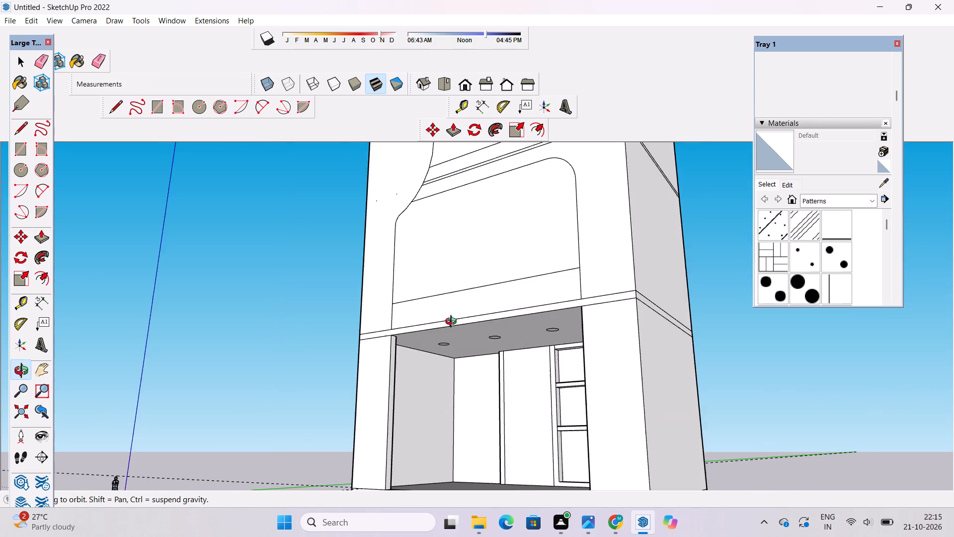
scroll(453, 323, up, 6)
shift+drag(440, 329, 439, 290)
scroll(439, 284, down, 5)
drag(440, 288, 463, 325)
scroll(442, 325, down, 5)
shift+drag(441, 326, 453, 345)
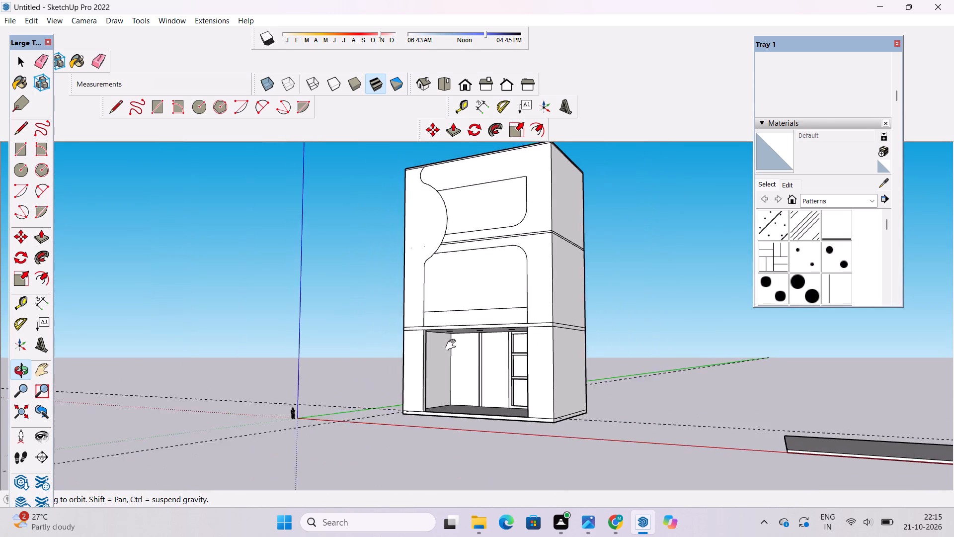
shift+drag(453, 345, 533, 408)
Draw a 2' vertical line across the lower band, continuing the middle panel's left edge down to the room opening's corner.
scroll(461, 348, up, 9)
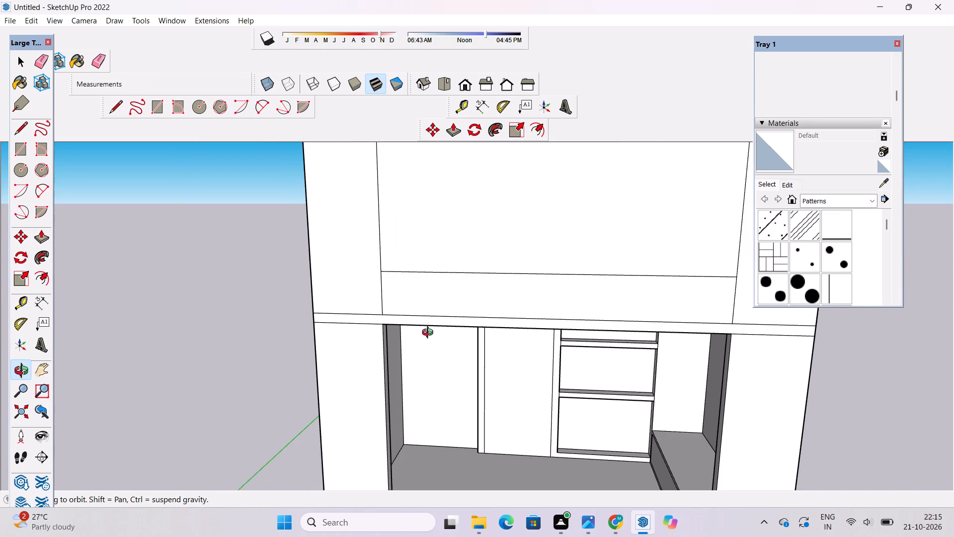
scroll(369, 326, up, 4)
shift+click(369, 327)
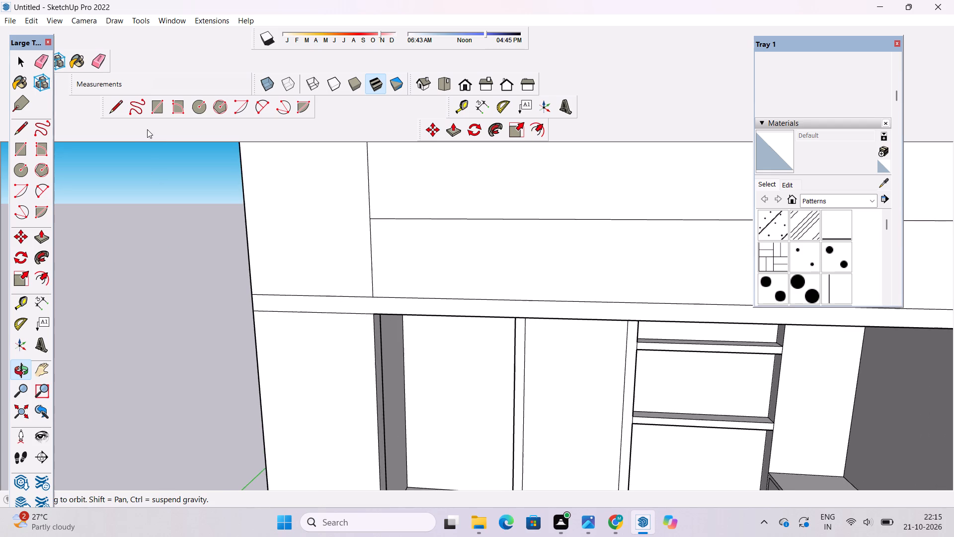
click(113, 107)
scroll(347, 301, up, 3)
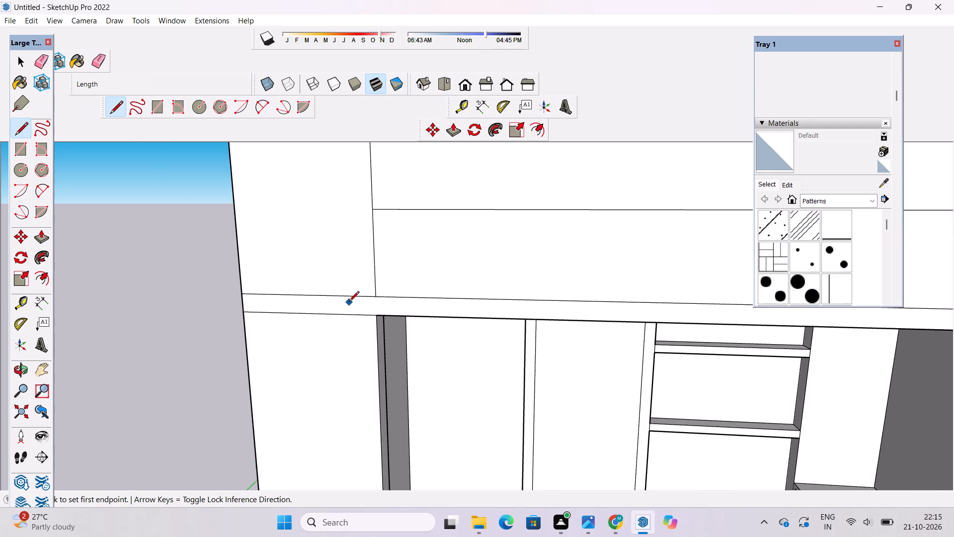
scroll(349, 302, up, 2)
scroll(413, 311, up, 5)
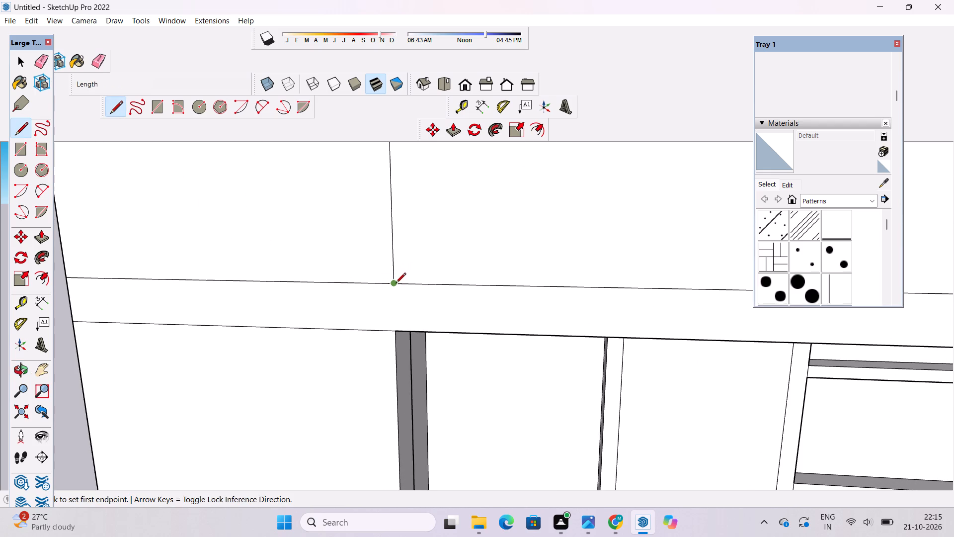
click(396, 284)
click(395, 332)
Erase both lines of the lower band between the building's left edge and the new vertical line.
click(98, 55)
drag(188, 200, 195, 252)
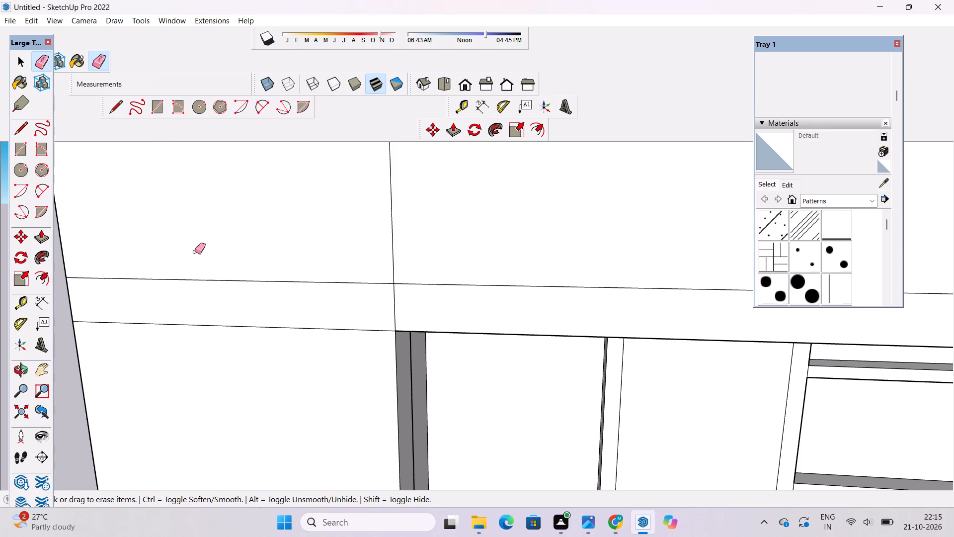
drag(195, 252, 202, 320)
drag(168, 256, 155, 329)
drag(150, 266, 148, 302)
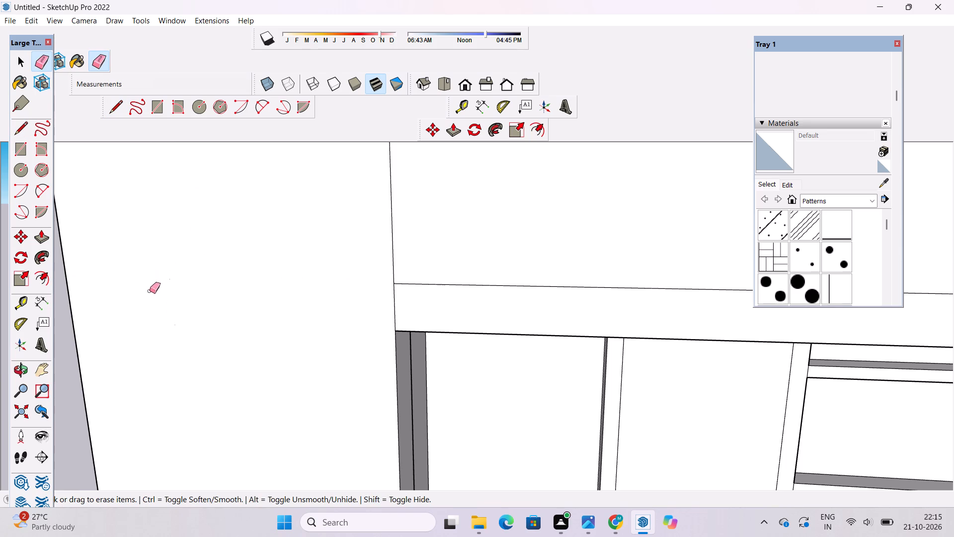
Examine the building's front from a distance and up close, from the lower room opening to the upper storey panel.
click(0, 377)
click(14, 370)
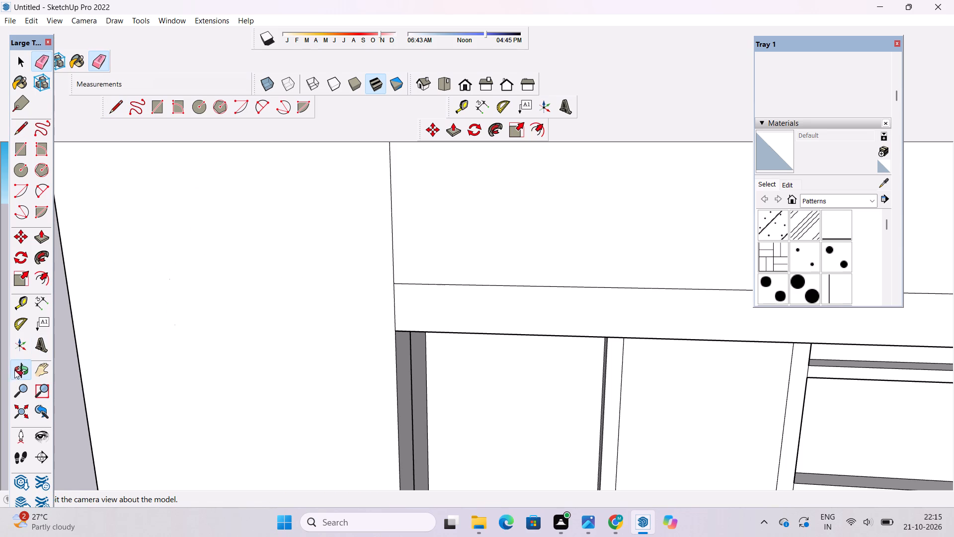
scroll(220, 304, down, 20)
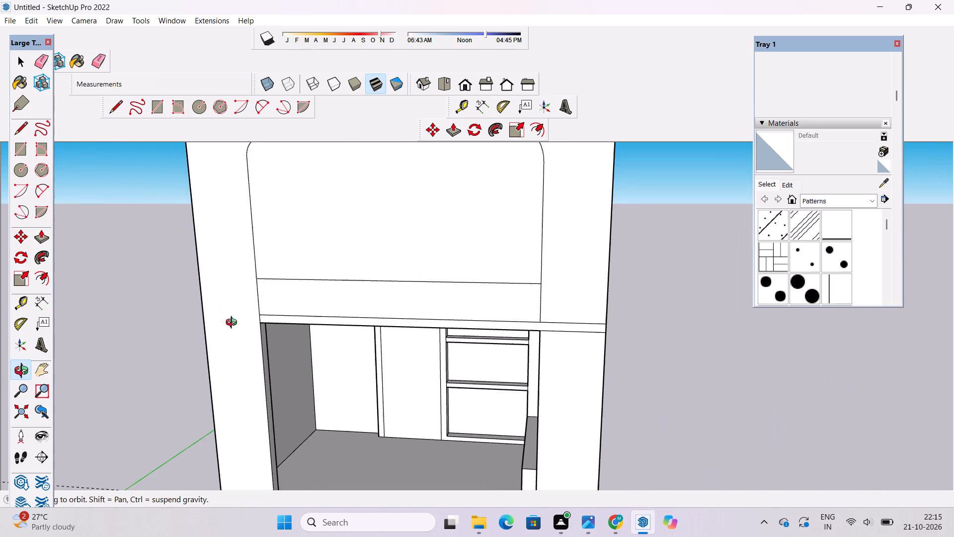
scroll(234, 324, down, 8)
drag(246, 372, 254, 342)
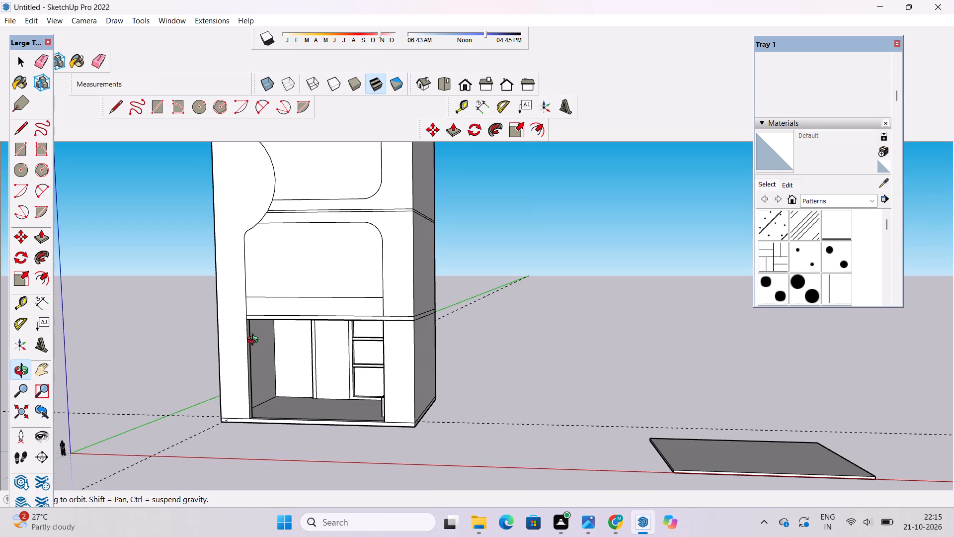
scroll(310, 356, down, 8)
scroll(334, 328, up, 6)
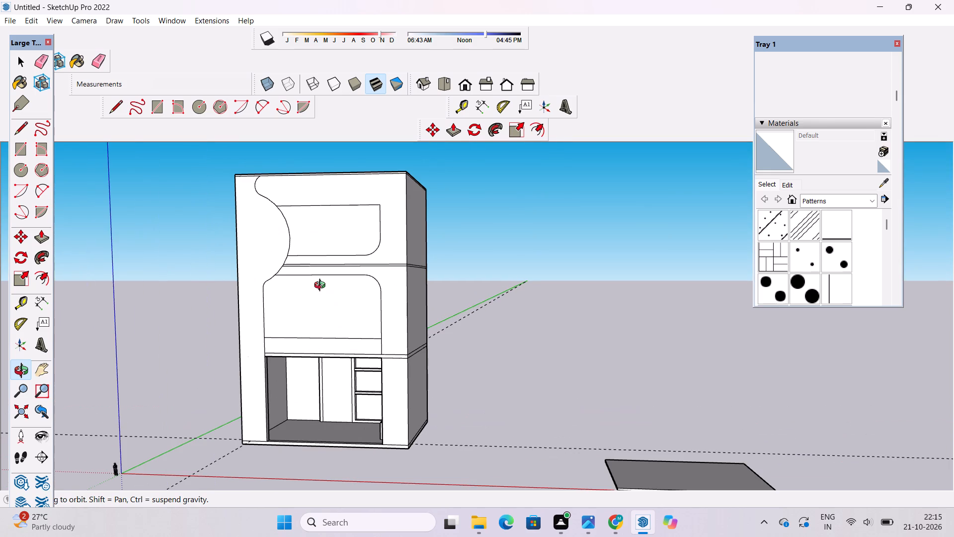
scroll(456, 299, down, 4)
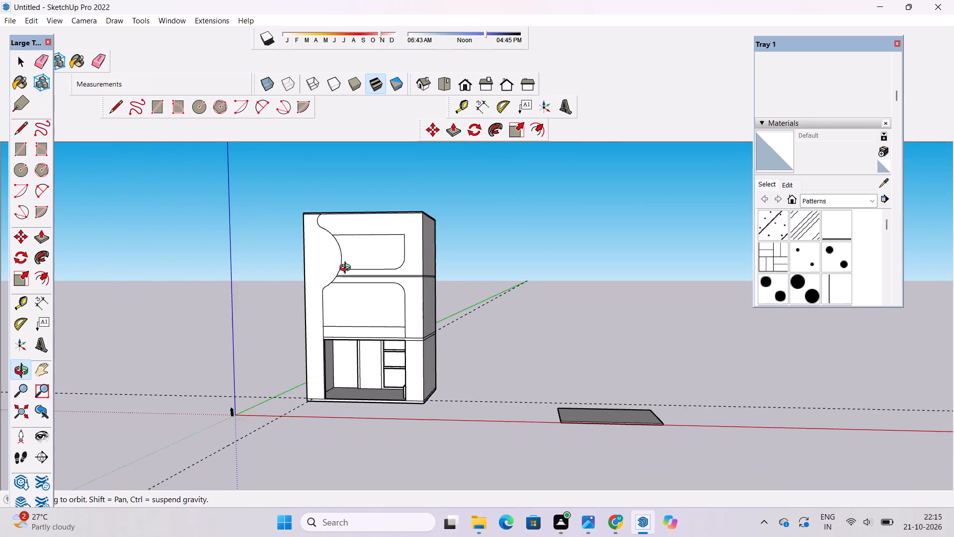
scroll(347, 269, up, 7)
shift+drag(395, 245, 396, 265)
click(404, 276)
shift+drag(402, 280, 397, 290)
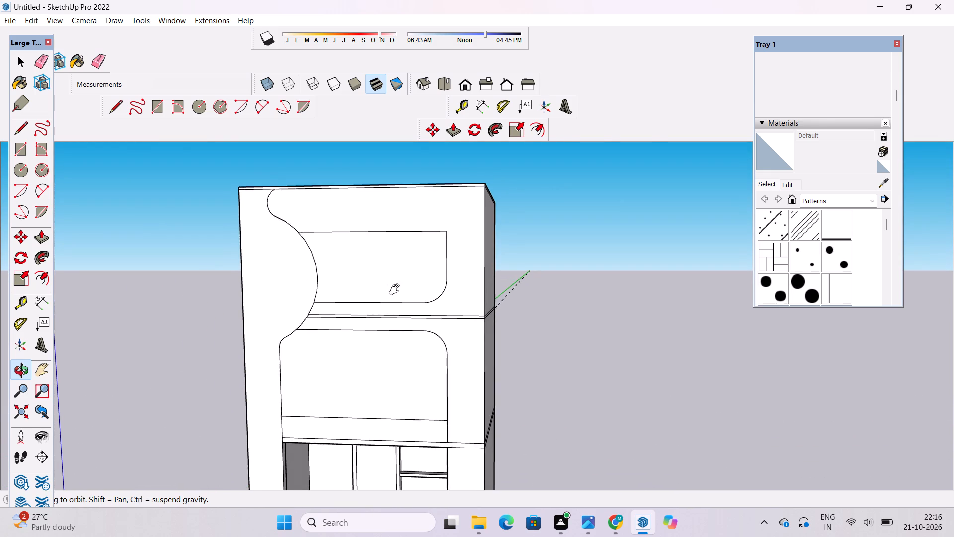
shift+drag(397, 290, 395, 292)
drag(394, 292, 390, 275)
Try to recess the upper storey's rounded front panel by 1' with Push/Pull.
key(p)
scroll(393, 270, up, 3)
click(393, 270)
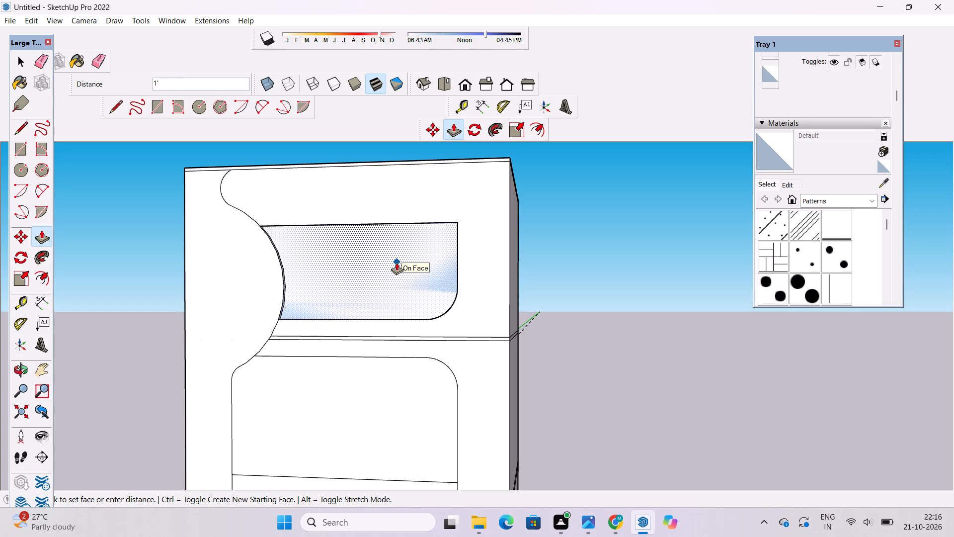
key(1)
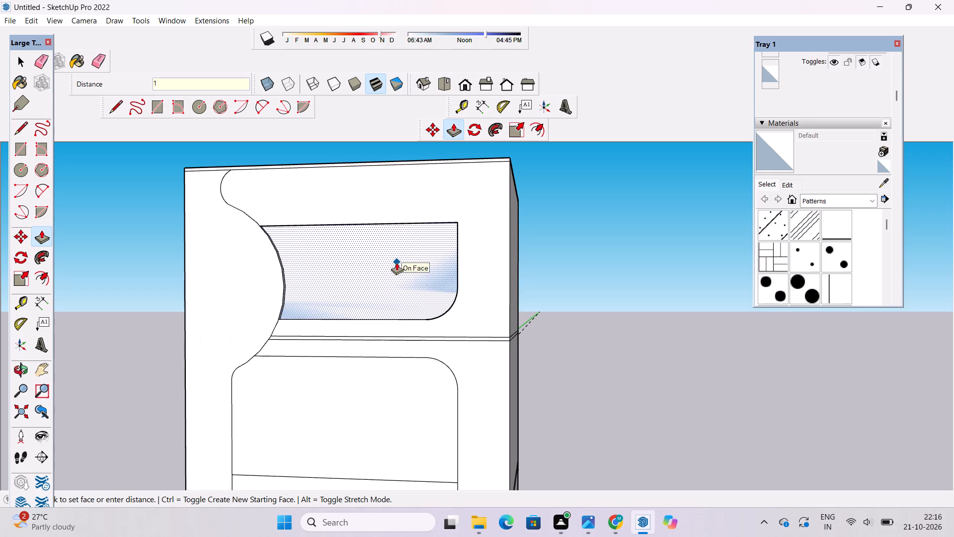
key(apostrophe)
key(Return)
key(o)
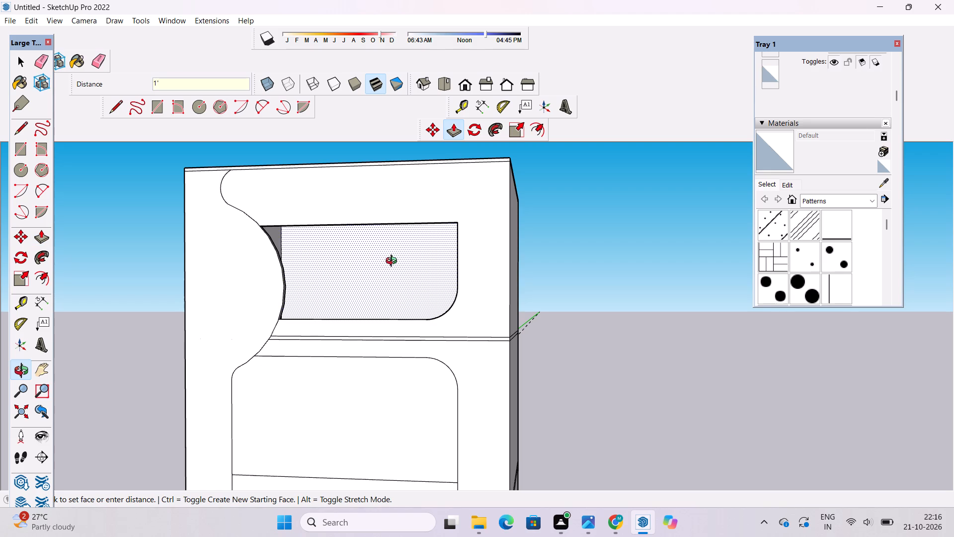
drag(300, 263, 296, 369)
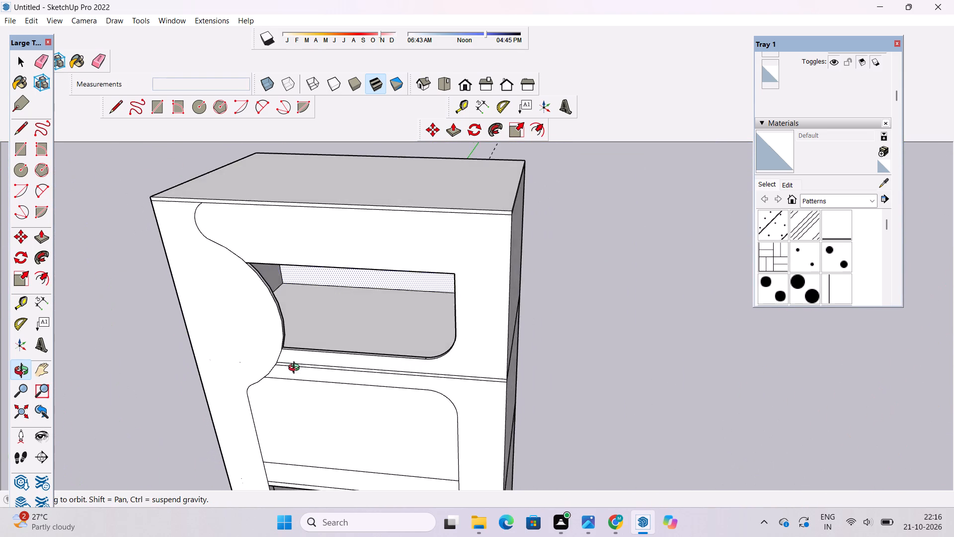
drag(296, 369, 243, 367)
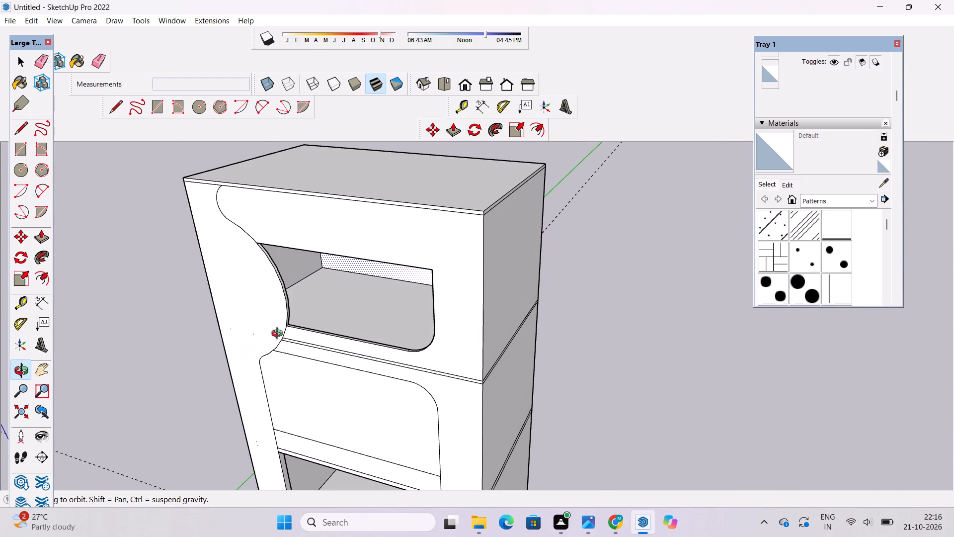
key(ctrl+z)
Recess the upper storey's rounded front panel 6" into the wall with Push/Pull.
drag(276, 314, 328, 304)
shift+double_click(327, 307)
drag(326, 308, 326, 293)
scroll(341, 295, down, 3)
shift+drag(421, 299, 388, 314)
drag(388, 315, 351, 325)
scroll(356, 320, up, 4)
shift+click(356, 320)
drag(356, 320, 359, 314)
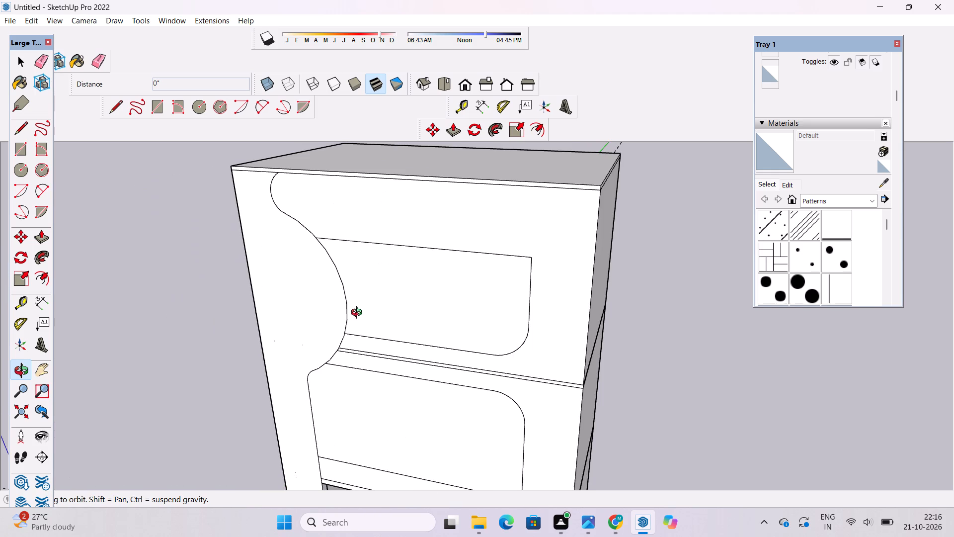
key(p)
scroll(373, 313, down, 2)
key(space)
click(415, 300)
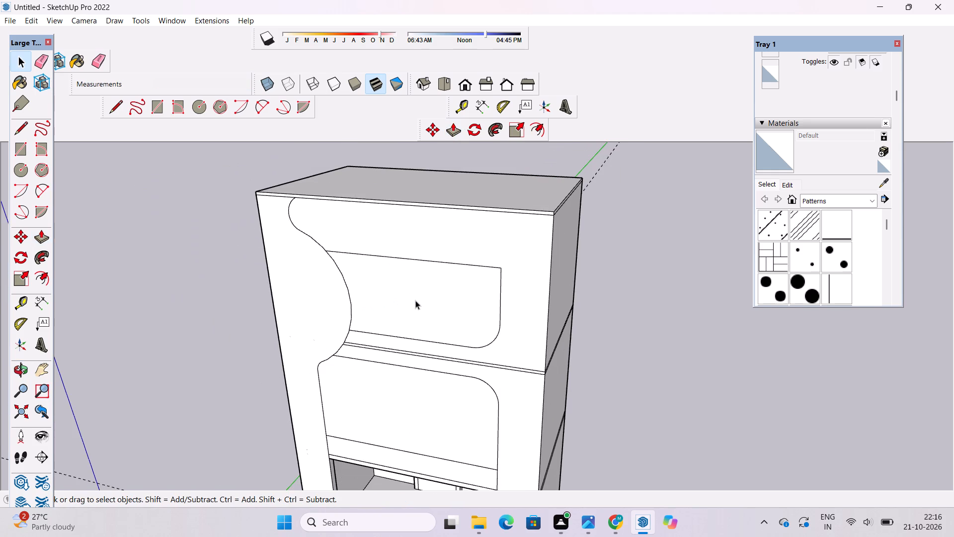
key(p)
click(415, 300)
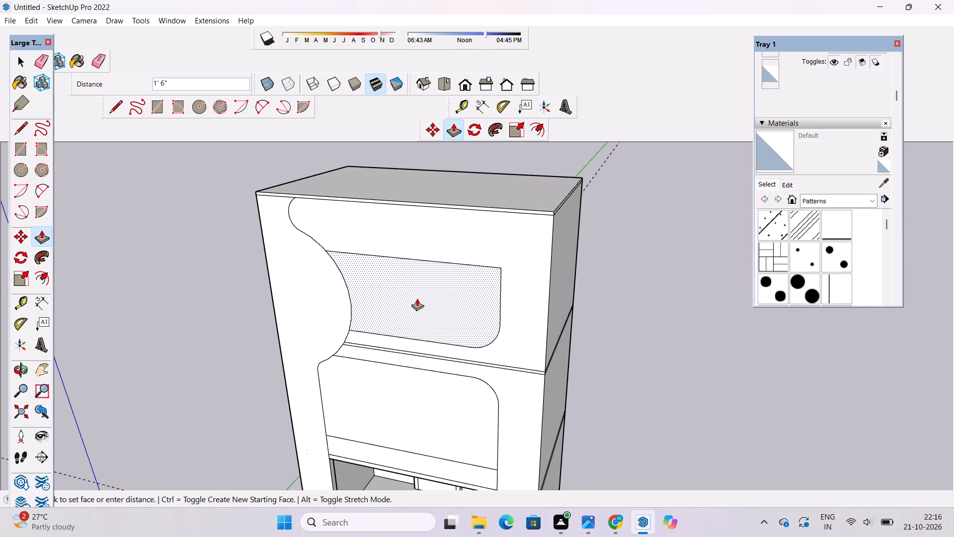
text(6")
key(Return)
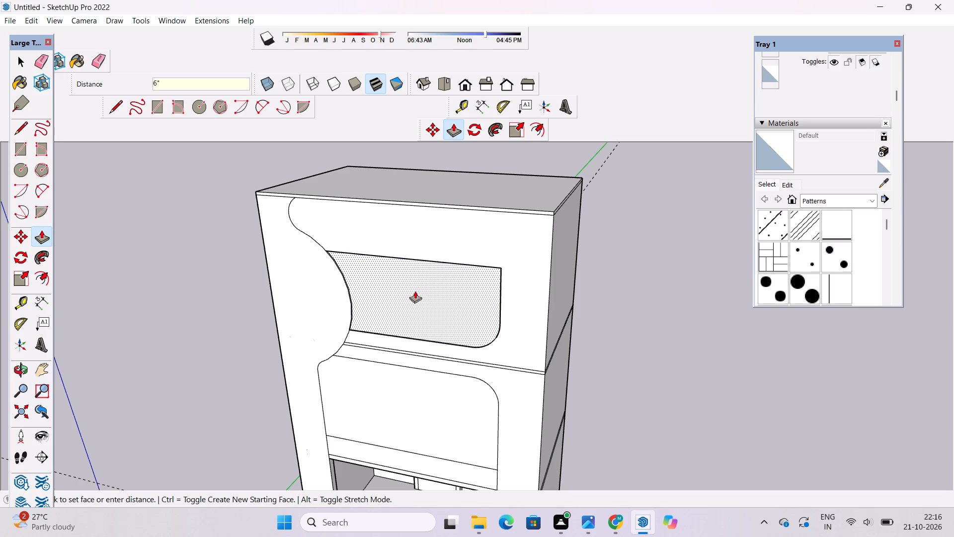
Place a vertical guide on the middle panel about 13' in from its left edge.
scroll(413, 291, down, 6)
key(o)
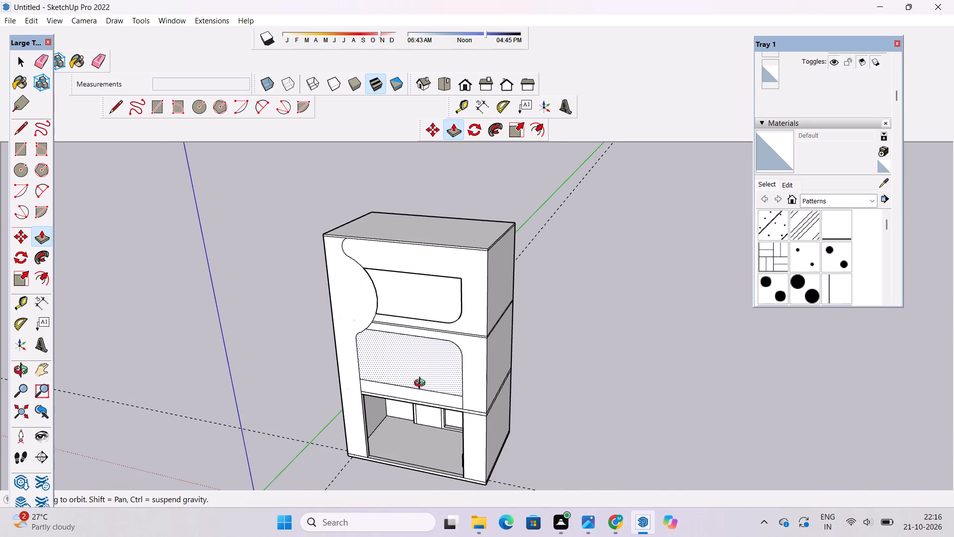
drag(410, 396, 469, 398)
shift+drag(442, 414, 445, 400)
drag(429, 412, 428, 394)
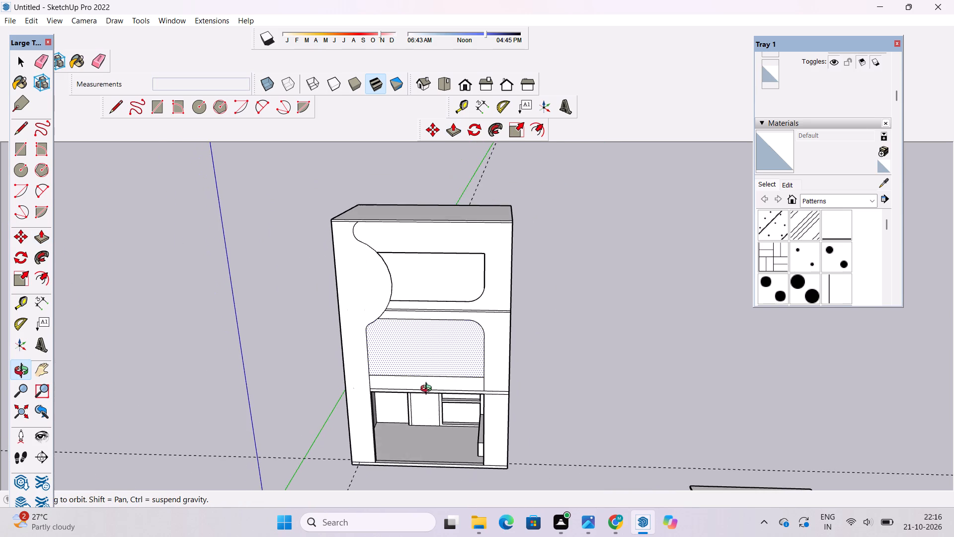
scroll(429, 391, up, 4)
shift+drag(429, 390, 434, 396)
drag(434, 396, 432, 391)
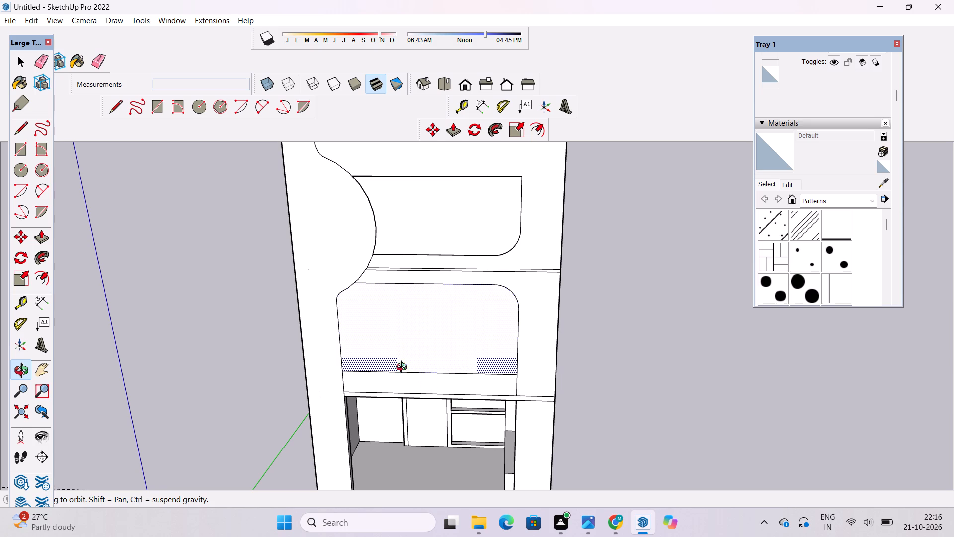
click(16, 309)
scroll(366, 356, up, 4)
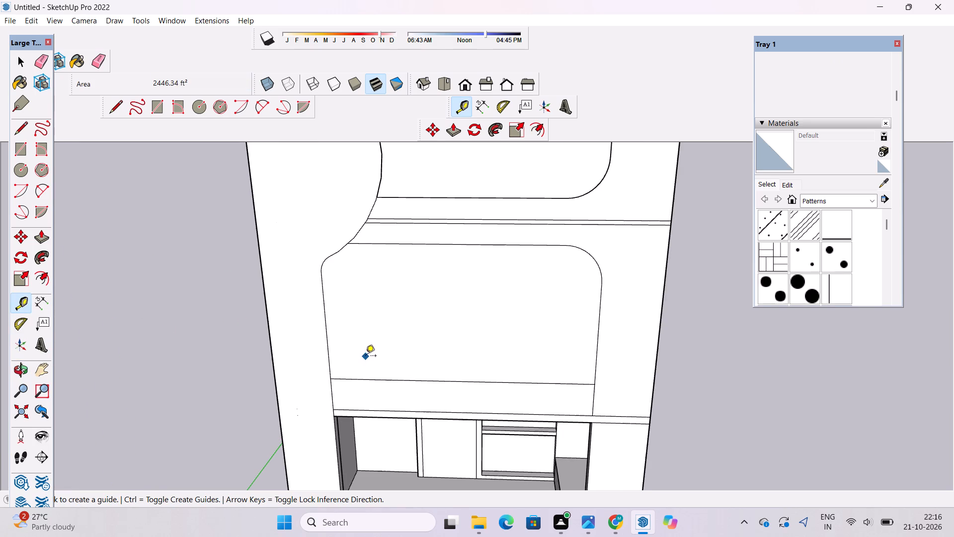
click(330, 329)
scroll(330, 329, down, 5)
scroll(358, 296, up, 2)
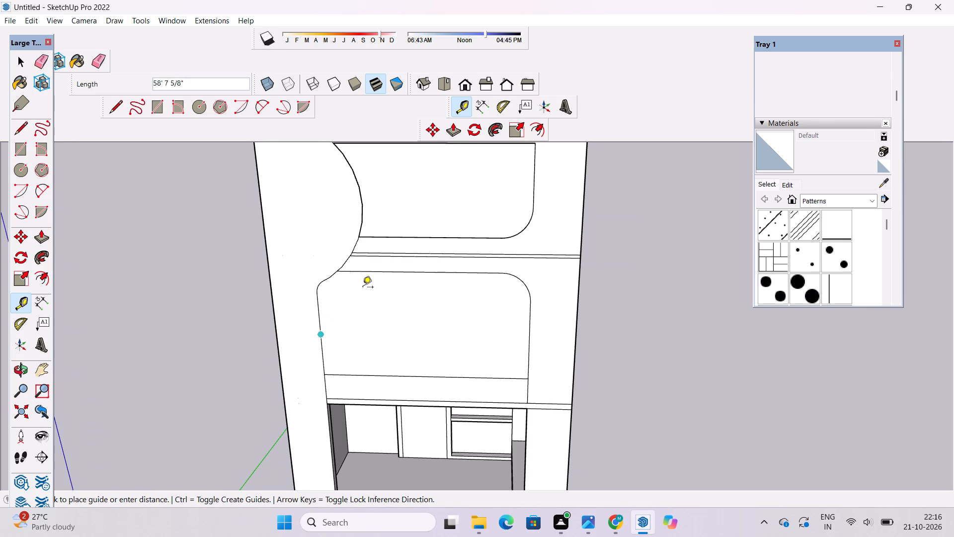
click(356, 275)
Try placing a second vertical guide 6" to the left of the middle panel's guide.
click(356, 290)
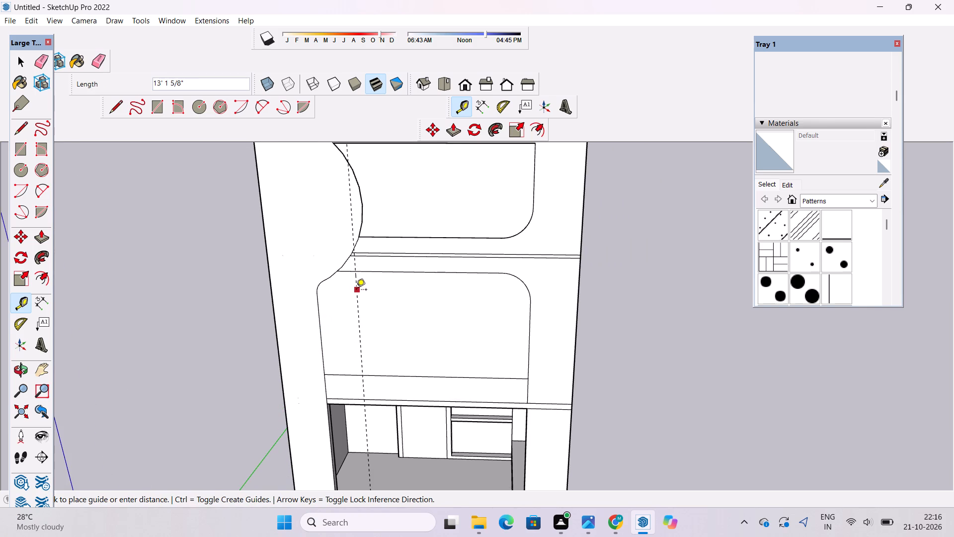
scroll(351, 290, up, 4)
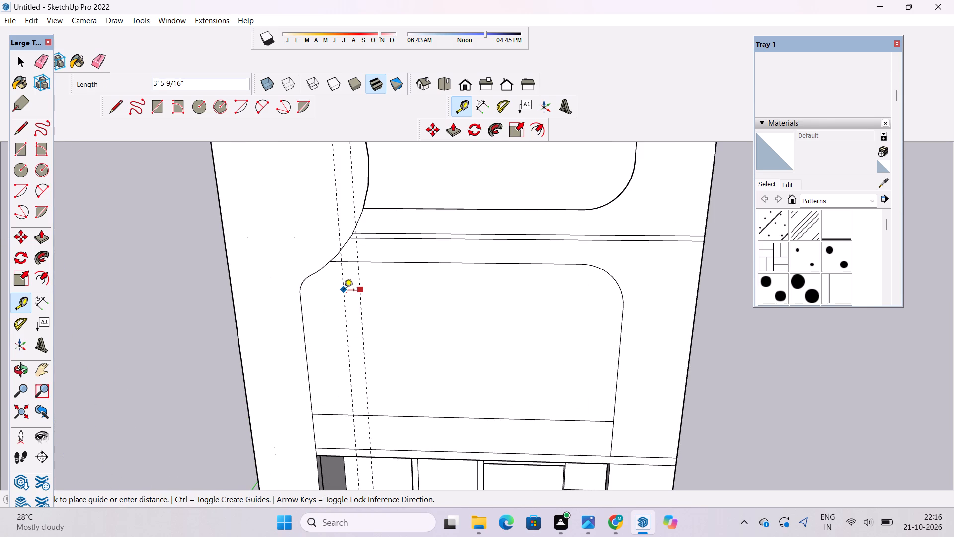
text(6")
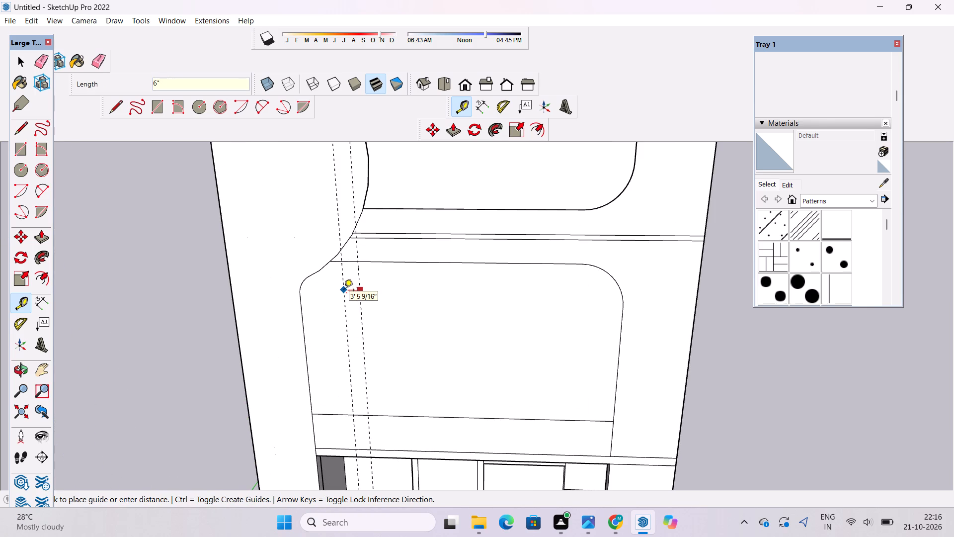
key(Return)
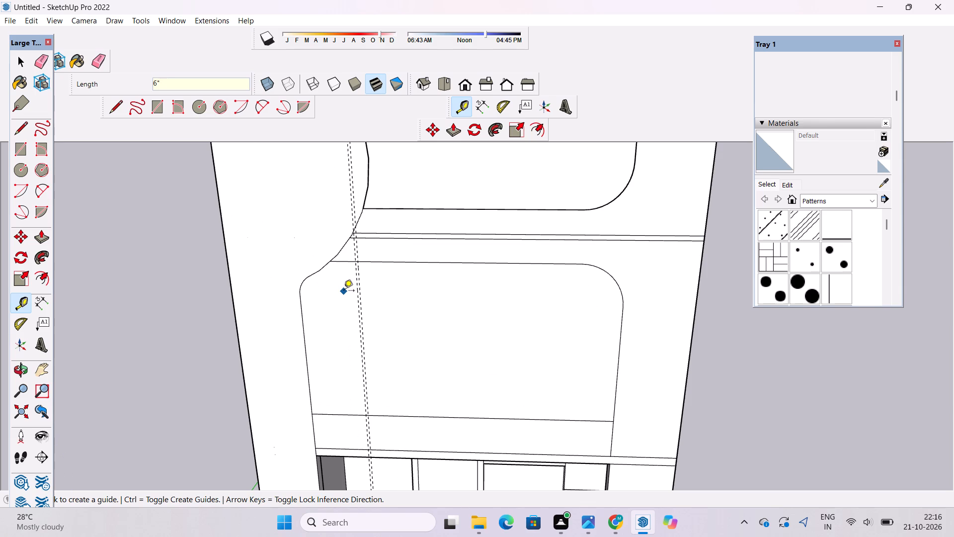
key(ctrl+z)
Place a second vertical guide 1' to the left of the middle panel's existing guide.
scroll(353, 292, up, 5)
click(364, 290)
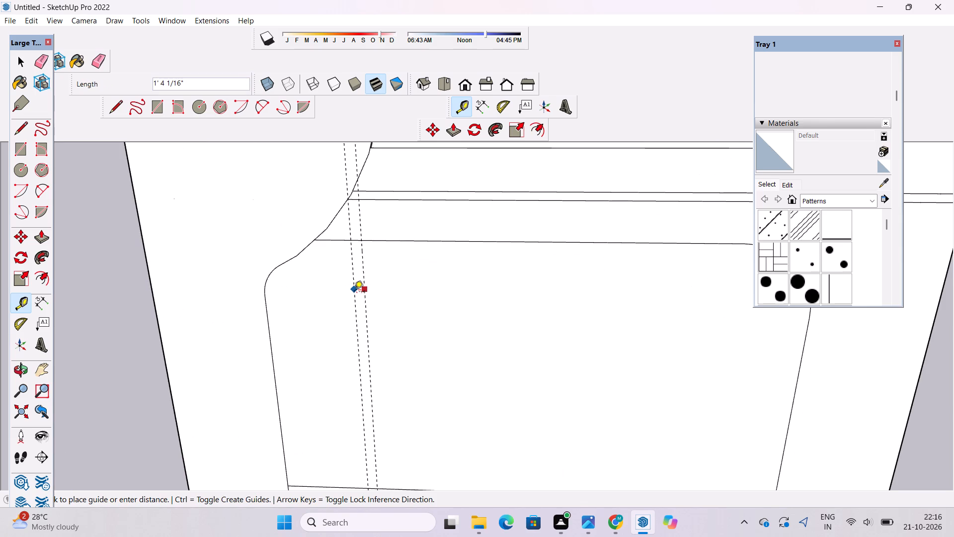
text(1')
key(Return)
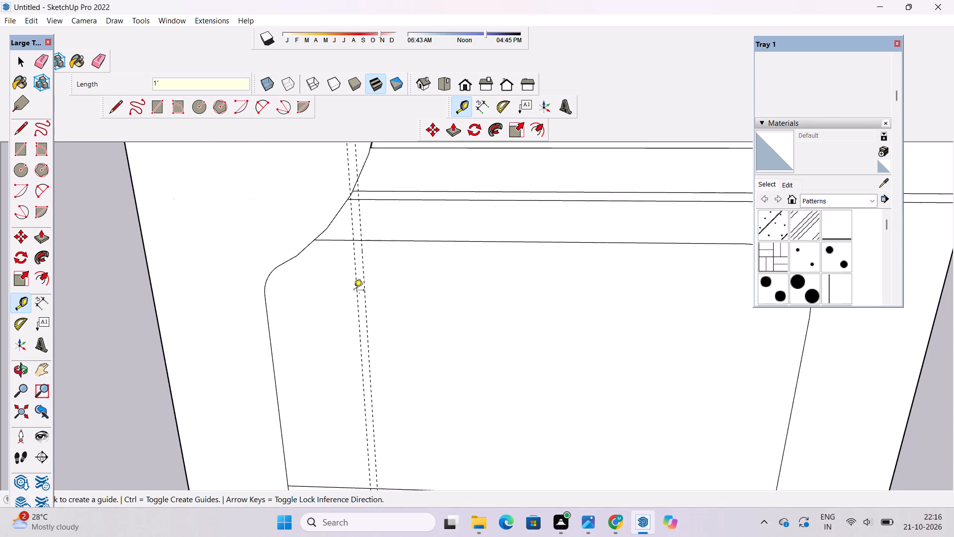
Place a vertical guide on the middle panel 17' in from its right edge.
scroll(354, 290, down, 9)
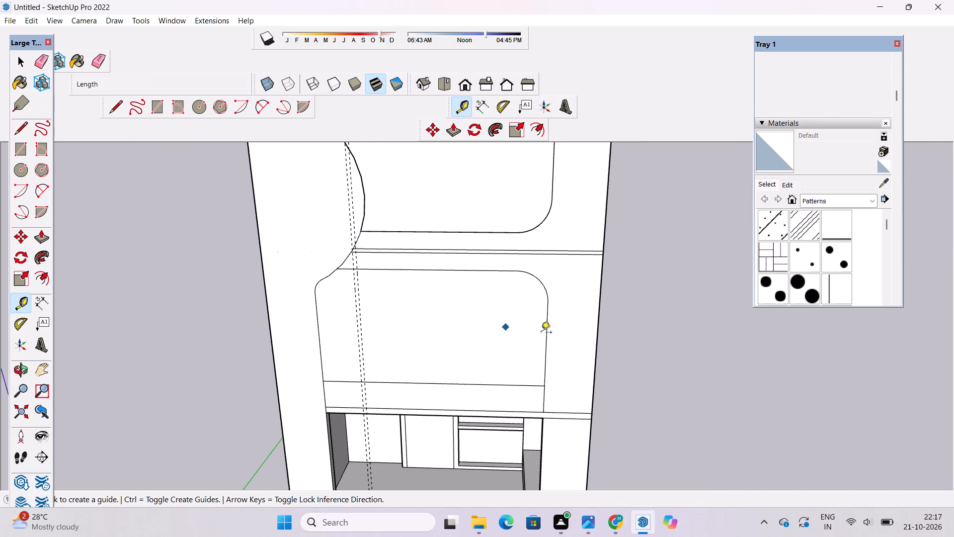
scroll(557, 338, up, 4)
click(544, 296)
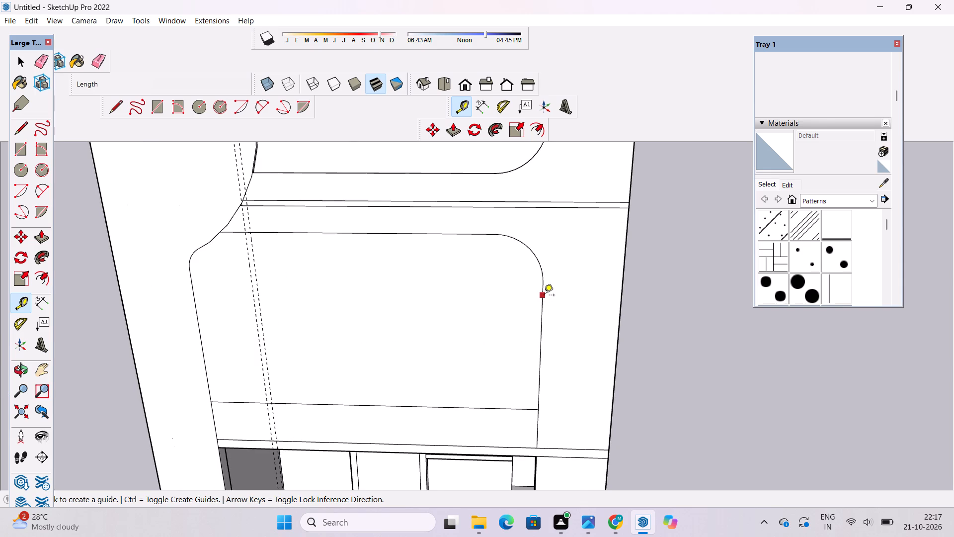
scroll(544, 296, down, 7)
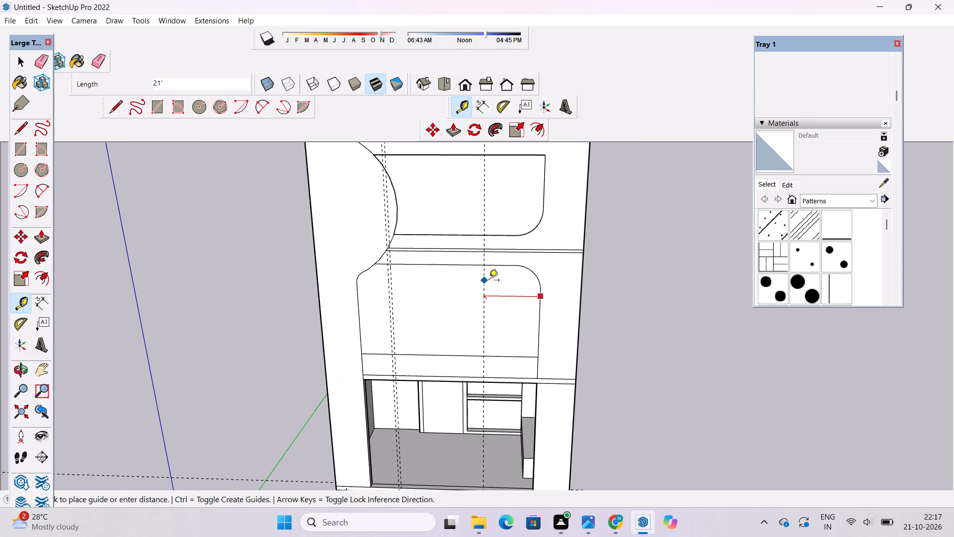
scroll(489, 281, up, 2)
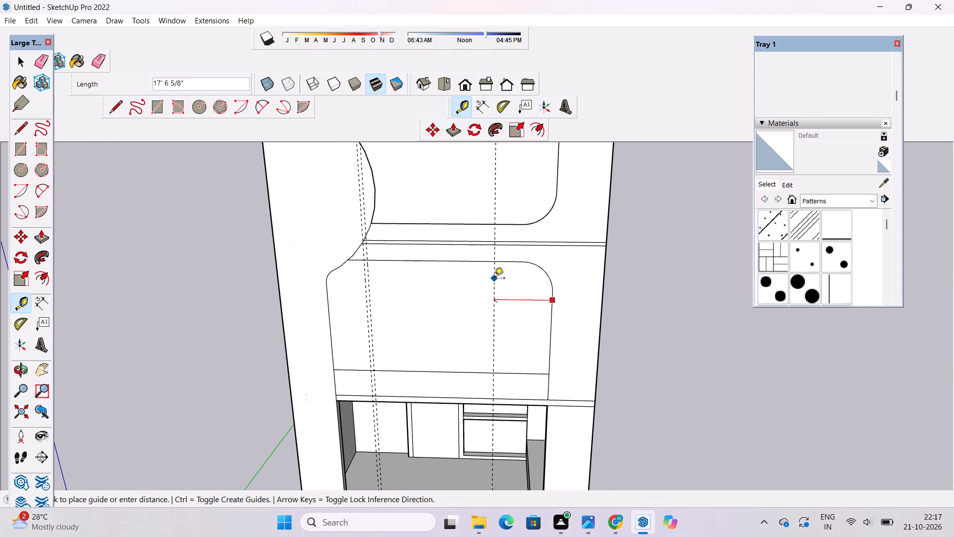
text(17')
key(Return)
Place another vertical guide 1' to the right of the guide nearest the middle panel's right edge.
scroll(499, 279, down, 4)
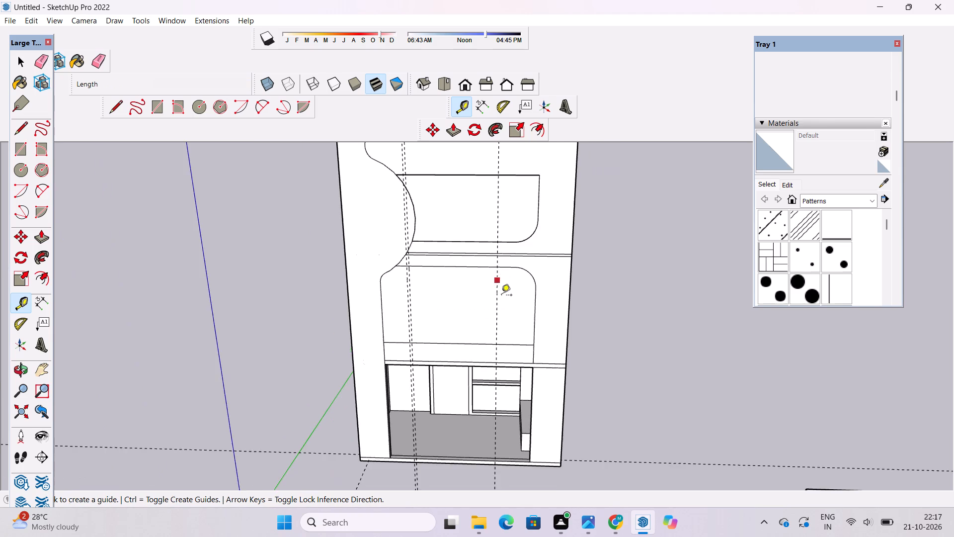
scroll(502, 302, up, 5)
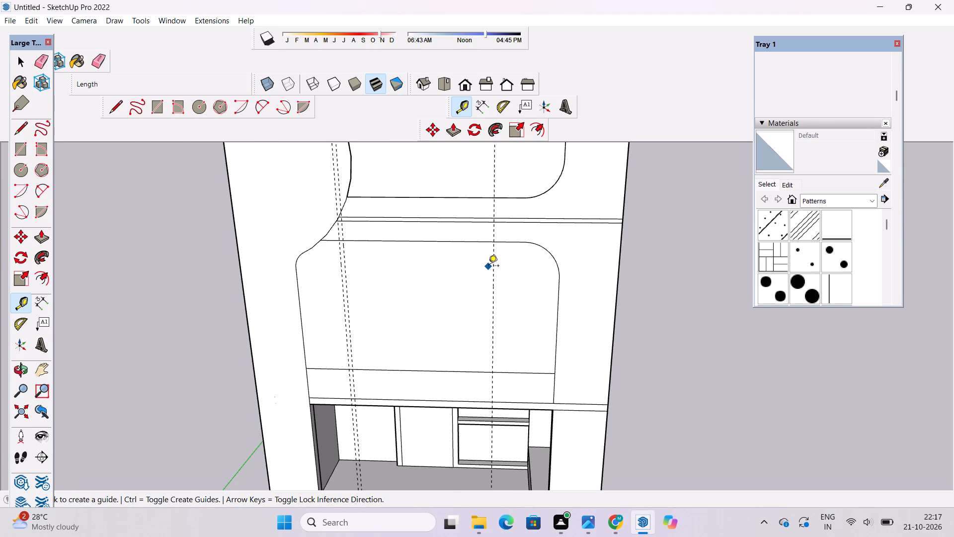
scroll(487, 272, up, 3)
click(495, 258)
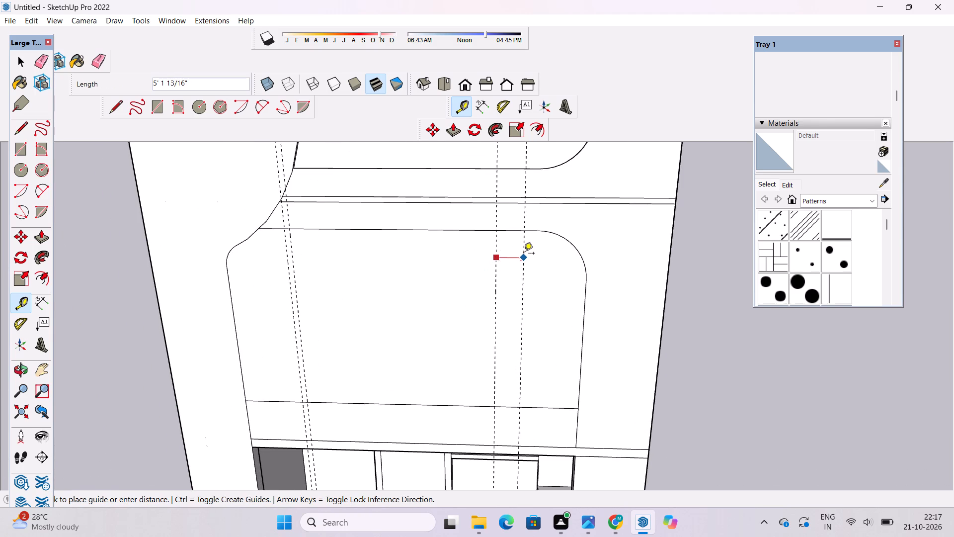
text(1')
key(Return)
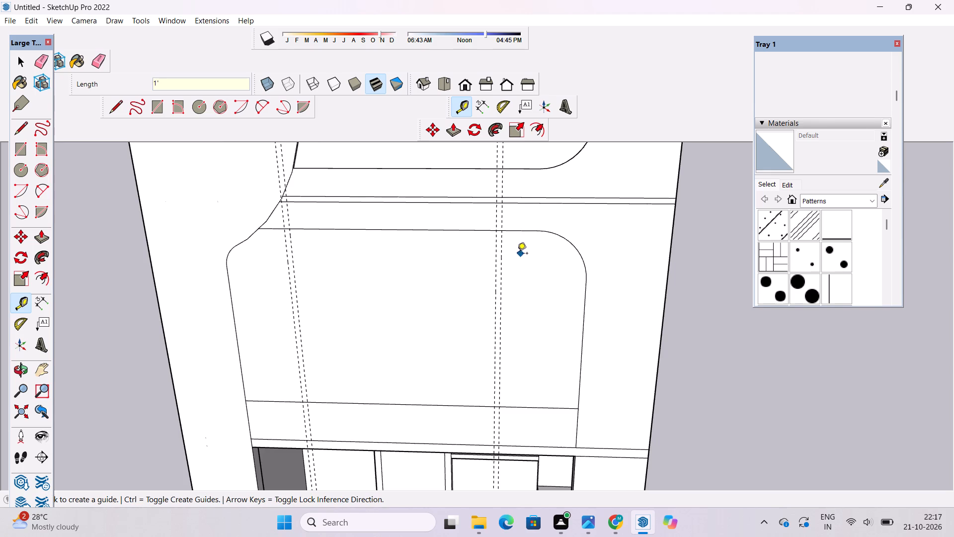
Draw a rectangular strip about 36' tall between the middle panel's left pair of guides, from its top edge to its lower horizontal line.
click(151, 102)
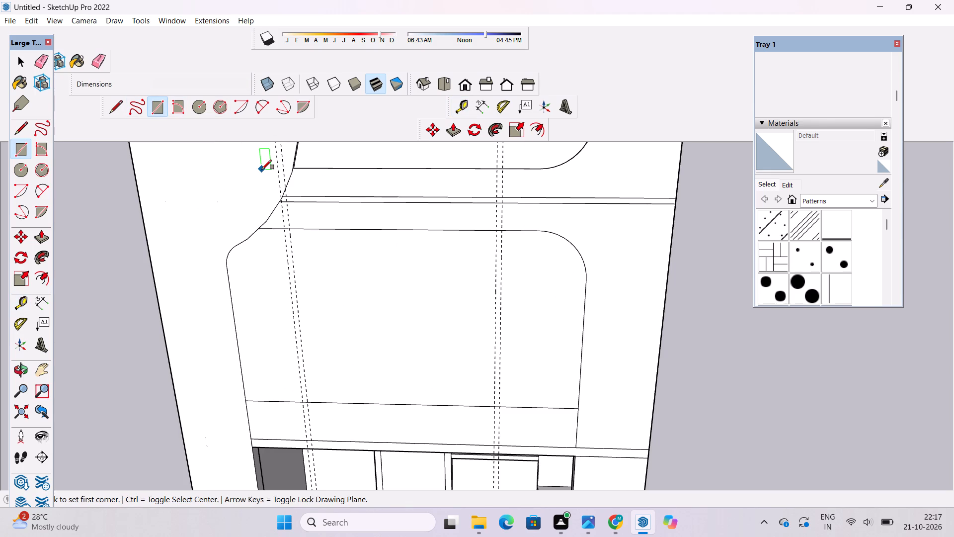
scroll(262, 170, down, 5)
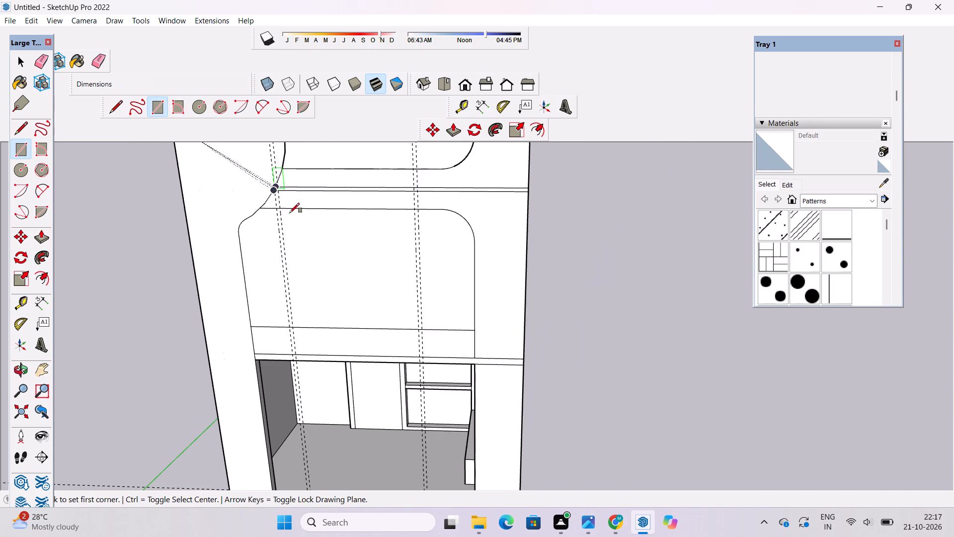
scroll(288, 207, down, 2)
scroll(259, 229, up, 19)
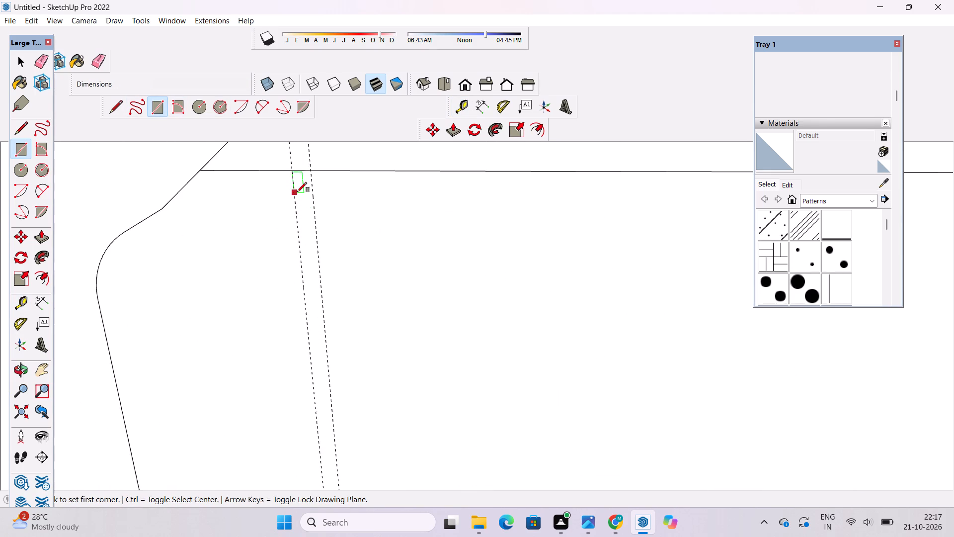
click(290, 170)
scroll(289, 171, down, 13)
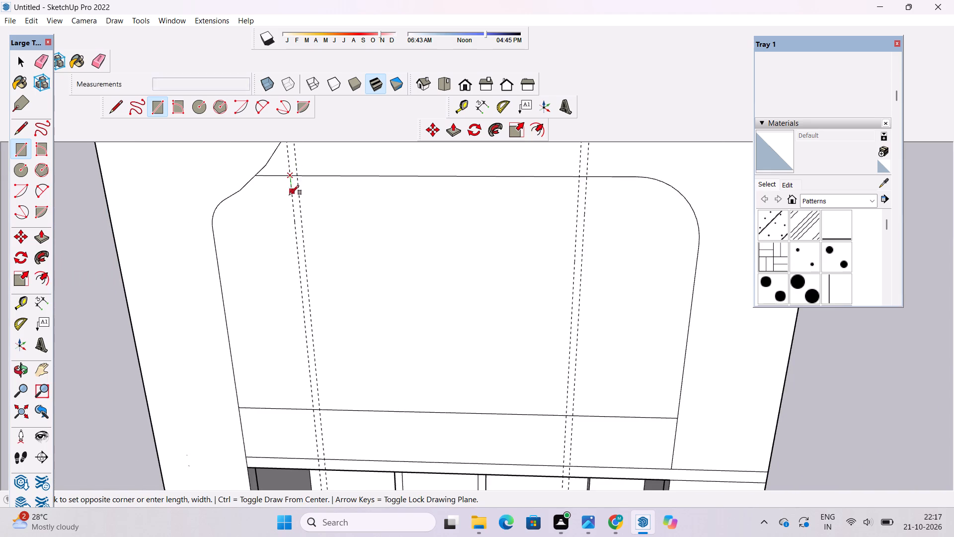
scroll(303, 338, up, 4)
scroll(316, 398, up, 10)
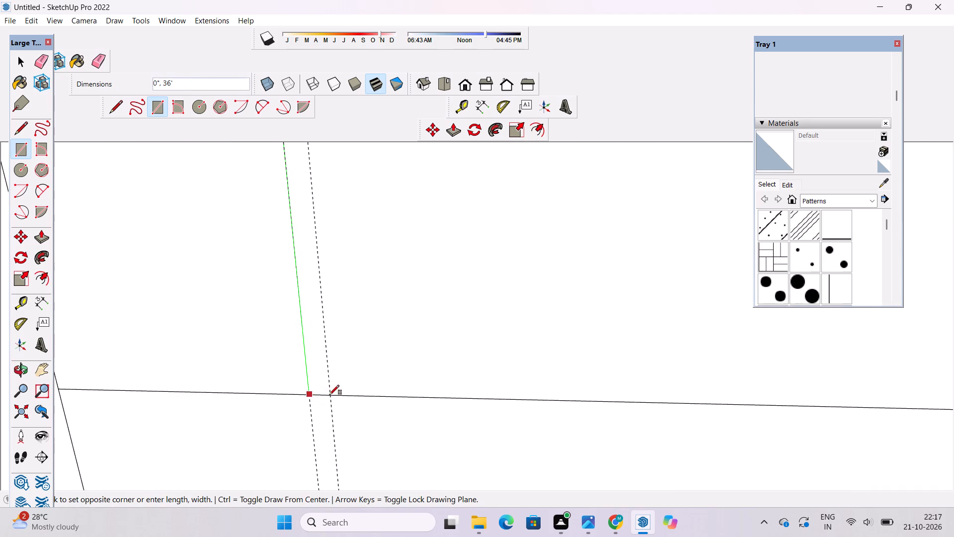
click(331, 396)
Draw a matching rectangular strip between the middle panel's right pair of guides, from its top edge to its lower horizontal line.
scroll(269, 413, down, 16)
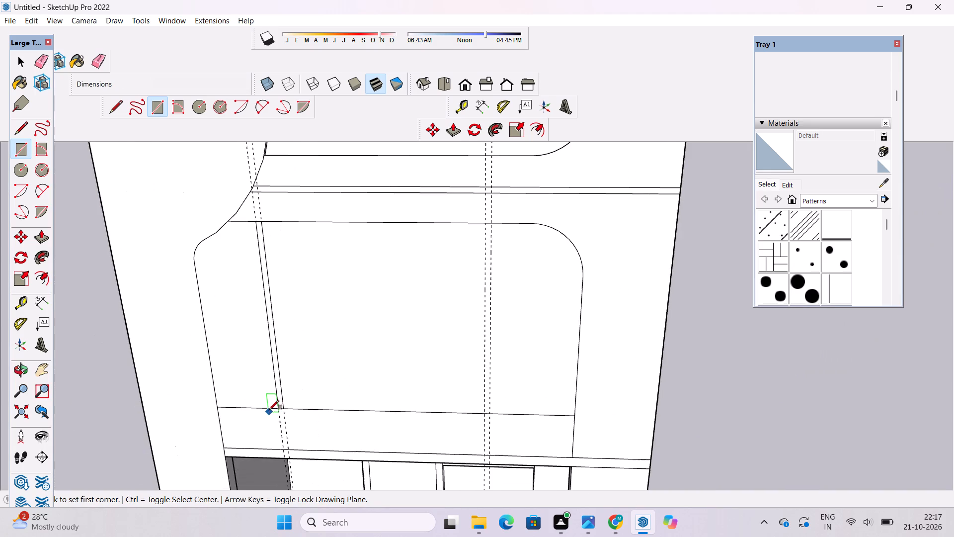
scroll(513, 247, up, 10)
click(467, 205)
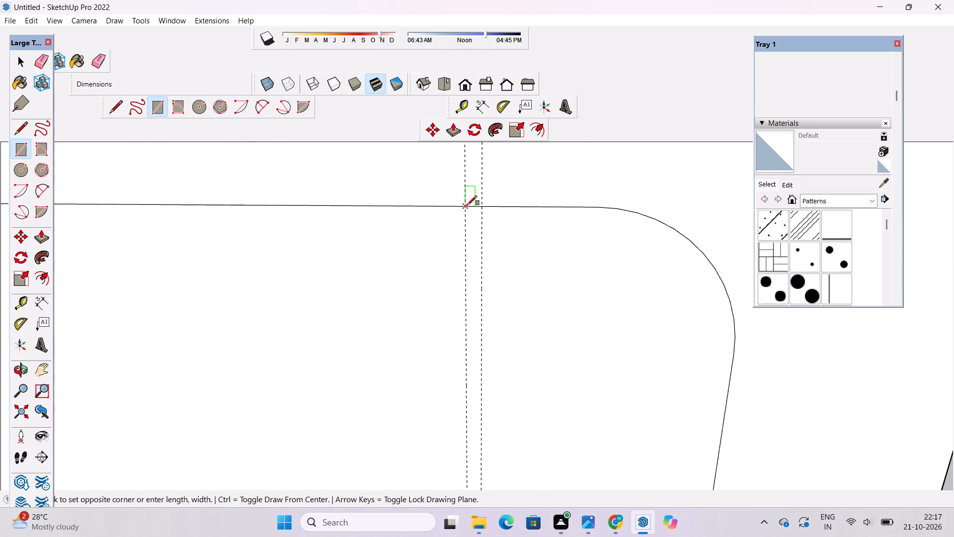
scroll(467, 205, down, 11)
scroll(477, 416, up, 9)
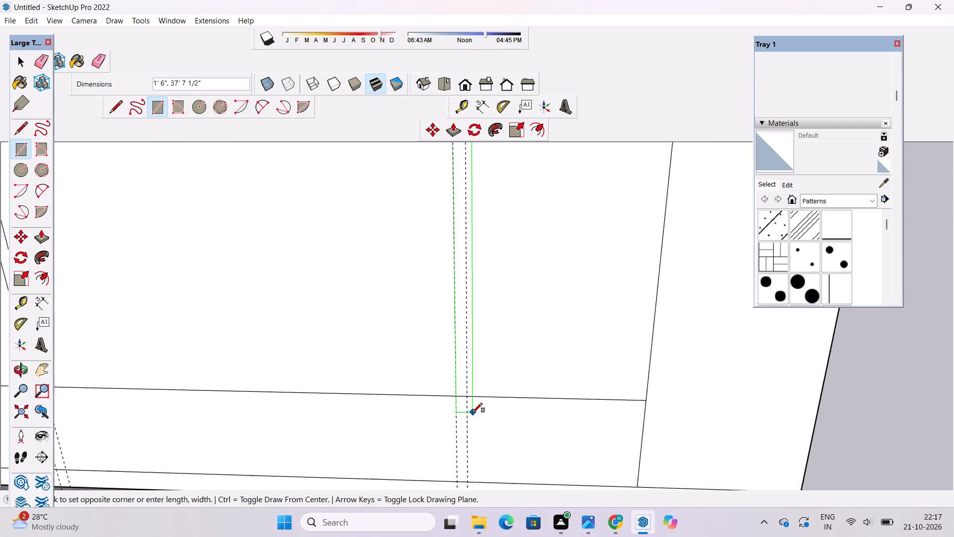
click(466, 392)
scroll(466, 392, down, 3)
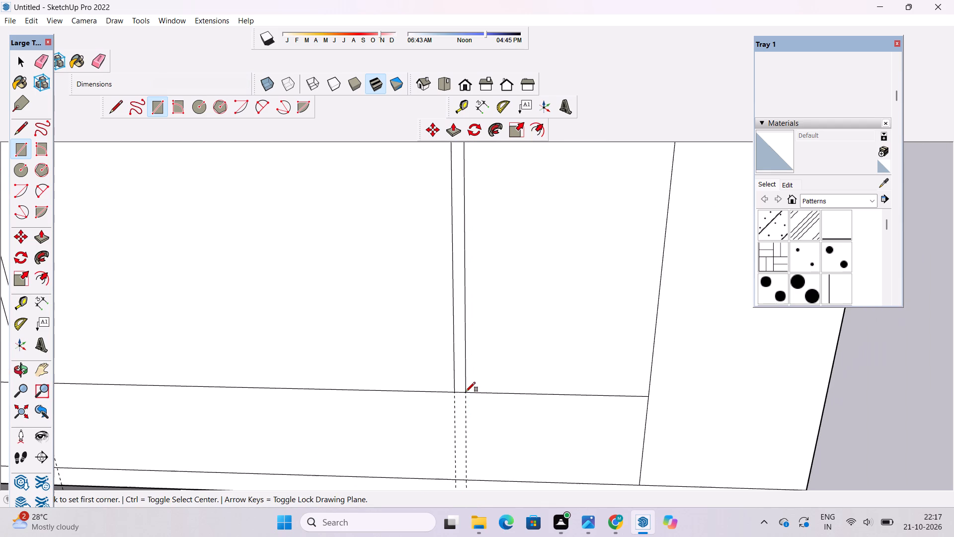
Erase both pairs of vertical guides running through the middle panel.
key(e)
scroll(466, 392, down, 7)
drag(476, 410, 462, 412)
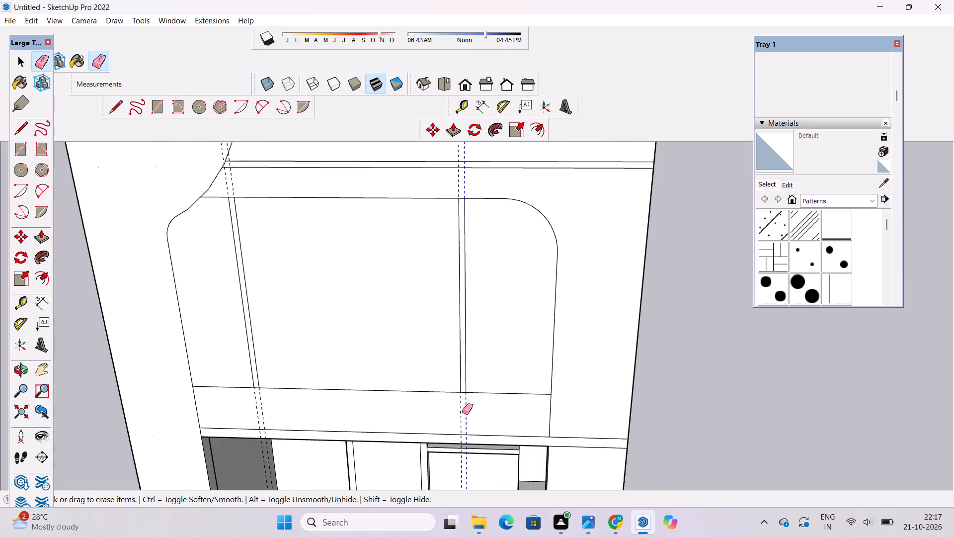
drag(462, 412, 454, 412)
scroll(288, 413, up, 5)
drag(279, 399, 225, 408)
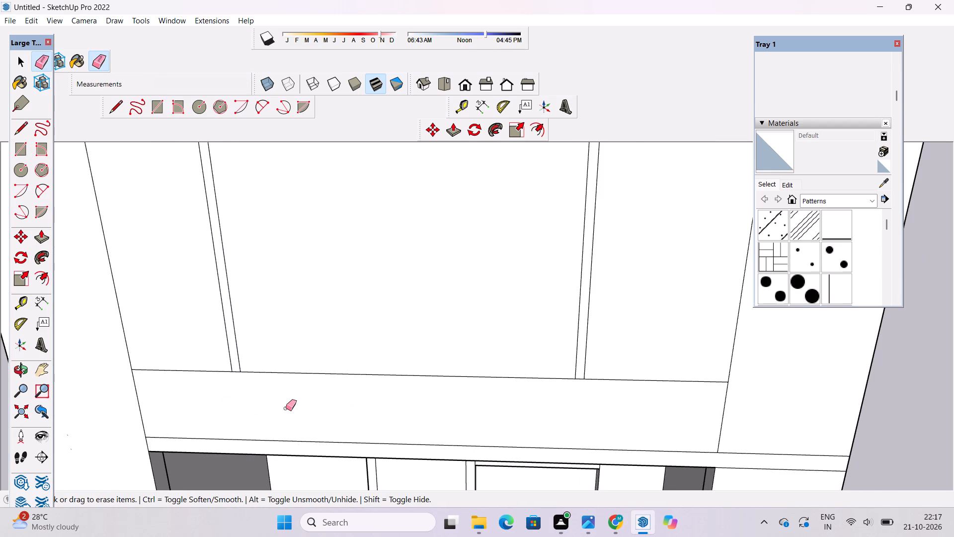
Examine the building's front and the middle panel with its two vertical strips from several angles.
key(o)
scroll(486, 430, down, 10)
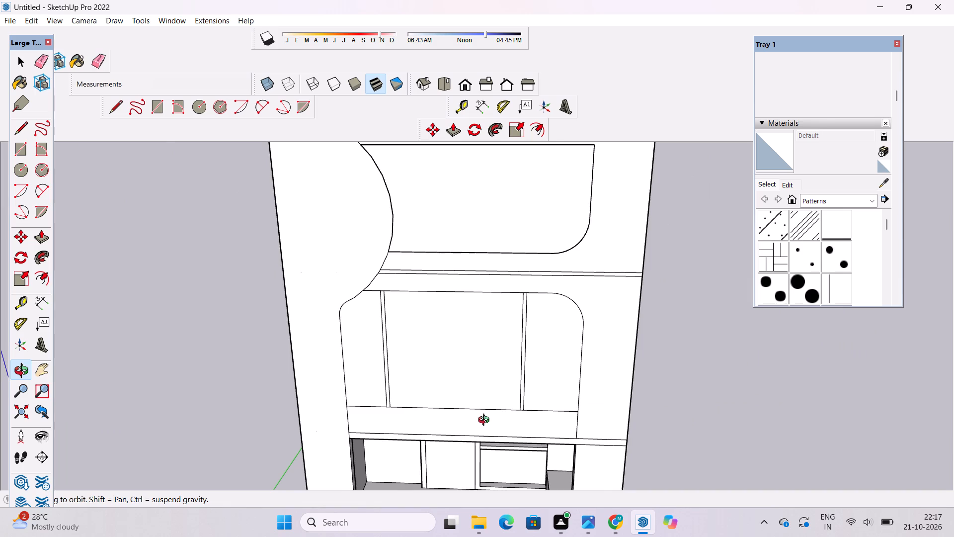
scroll(486, 414, down, 5)
shift+drag(488, 389, 466, 402)
drag(463, 409, 479, 388)
scroll(462, 425, up, 2)
shift+drag(462, 425, 431, 390)
drag(430, 389, 453, 382)
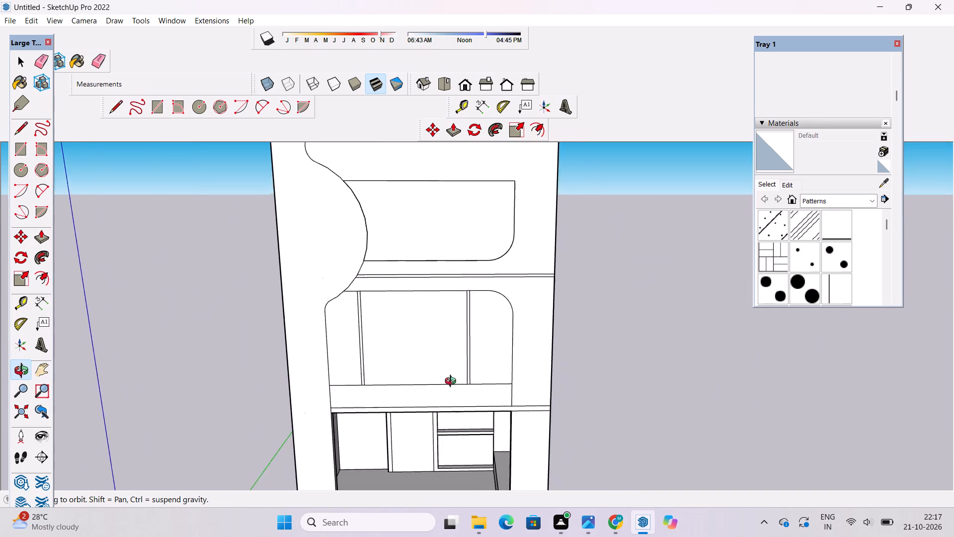
drag(453, 382, 456, 381)
shift+scroll(456, 379, up, 1)
shift+click(456, 379)
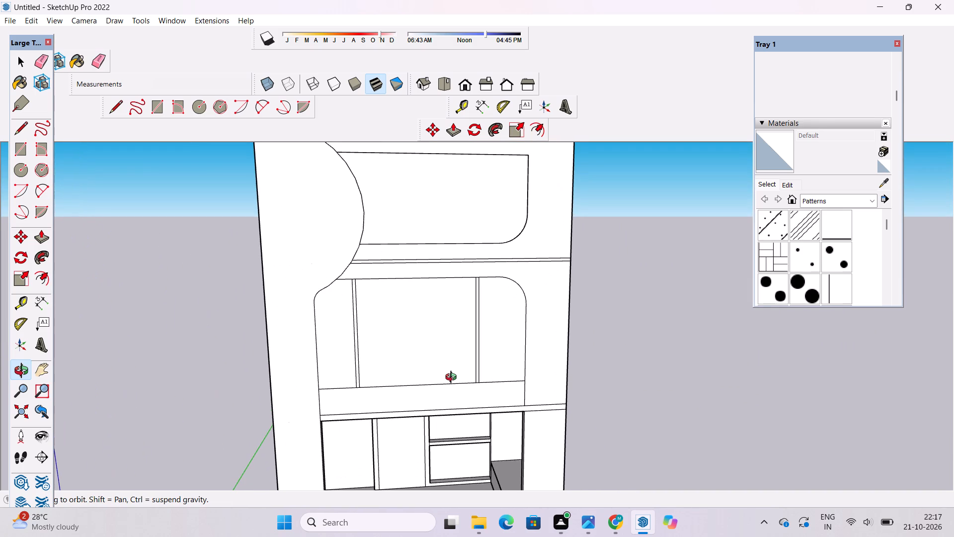
scroll(444, 356, down, 5)
shift+drag(442, 356, 403, 313)
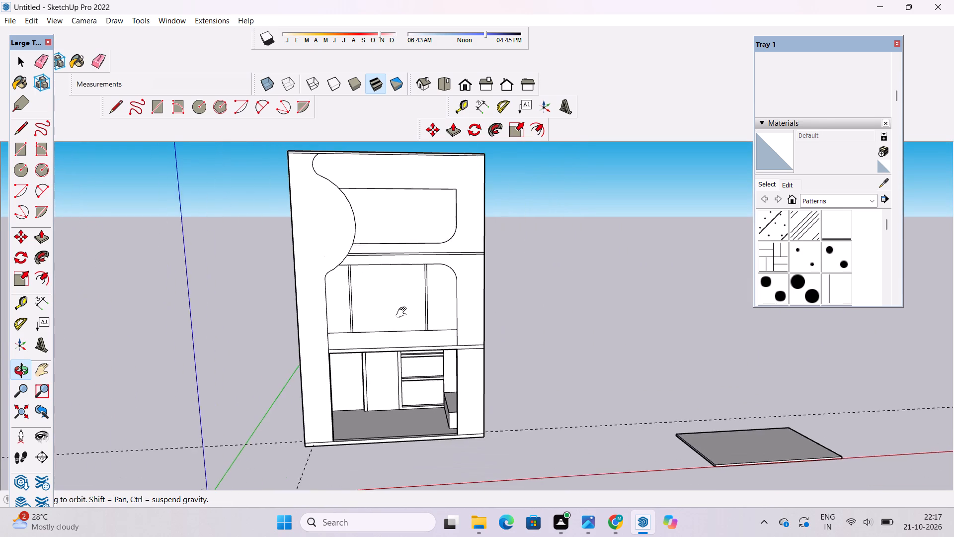
shift+drag(403, 313, 402, 310)
shift+scroll(391, 293, up, 4)
shift+scroll(391, 293, down, 3)
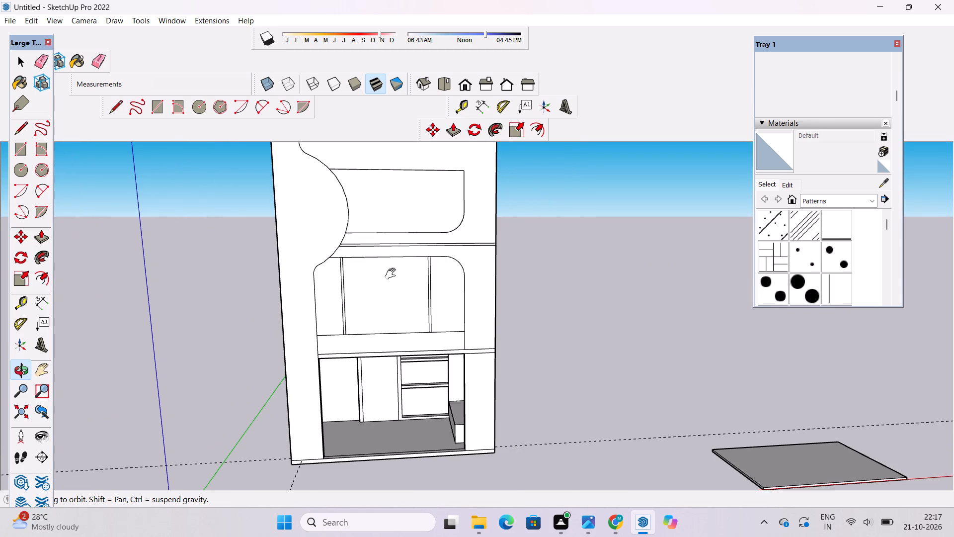
shift+double_click(393, 274)
shift+drag(408, 282, 399, 278)
shift+drag(453, 321, 388, 287)
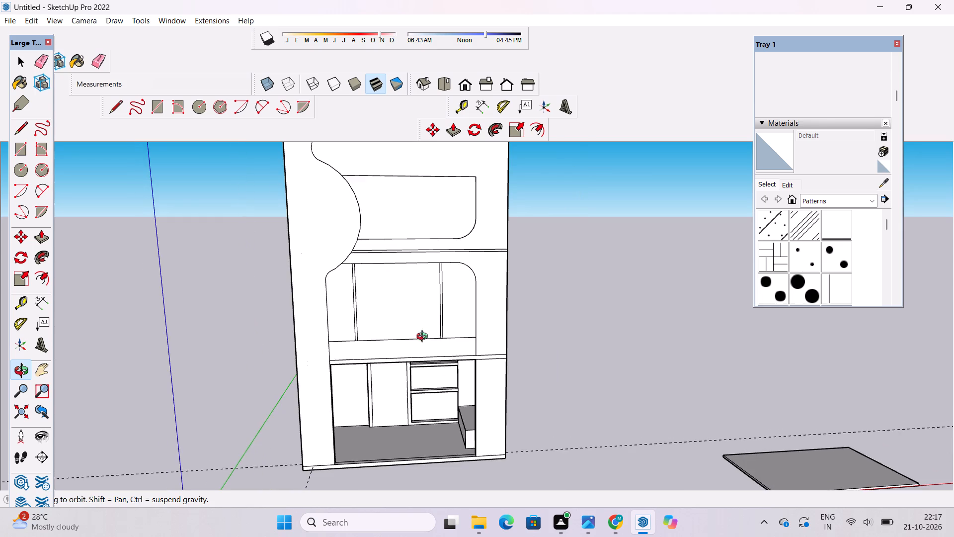
scroll(425, 339, up, 9)
shift+drag(405, 319, 402, 346)
drag(379, 356, 420, 346)
shift+click(419, 342)
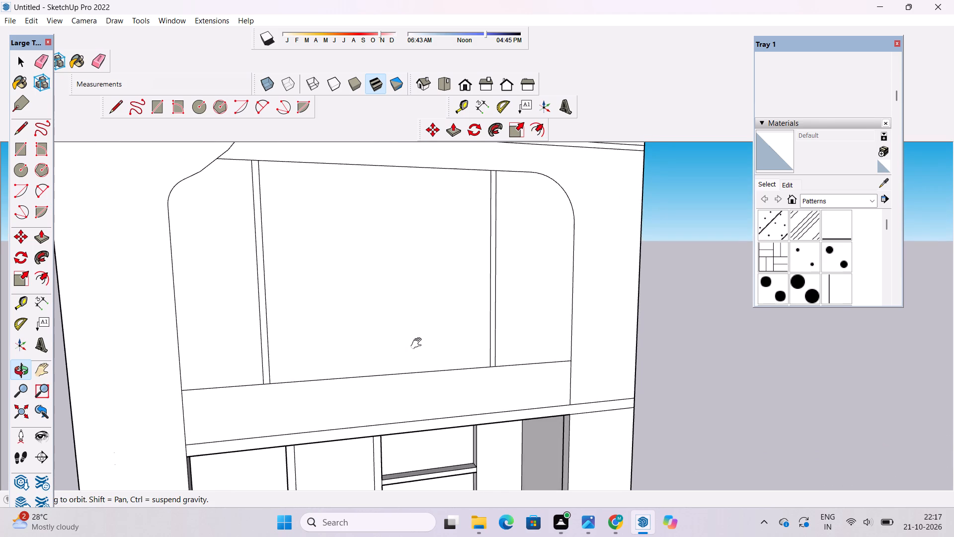
Examine the lower room's front opening, ceiling, floor edge and interior from several angles.
drag(418, 344, 366, 345)
shift+drag(382, 372, 369, 331)
scroll(391, 403, up, 2)
shift+drag(391, 402, 384, 292)
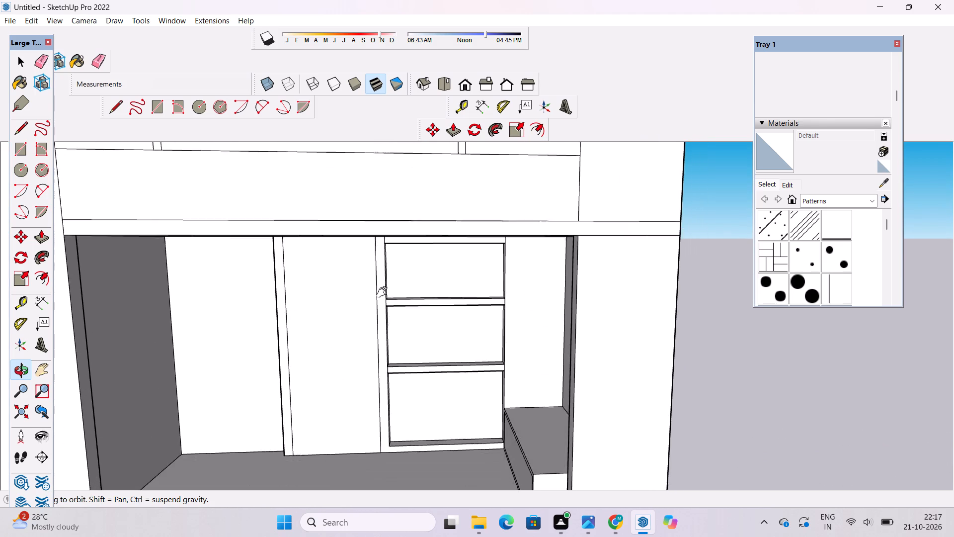
shift+drag(384, 292, 383, 298)
shift+scroll(386, 283, down, 6)
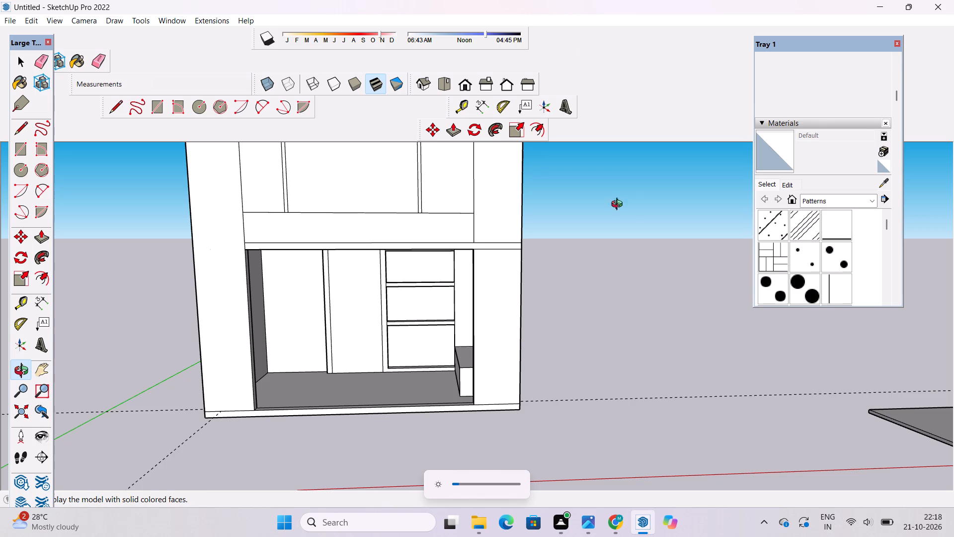
scroll(315, 312, down, 2)
shift+drag(334, 339, 325, 265)
drag(325, 265, 343, 302)
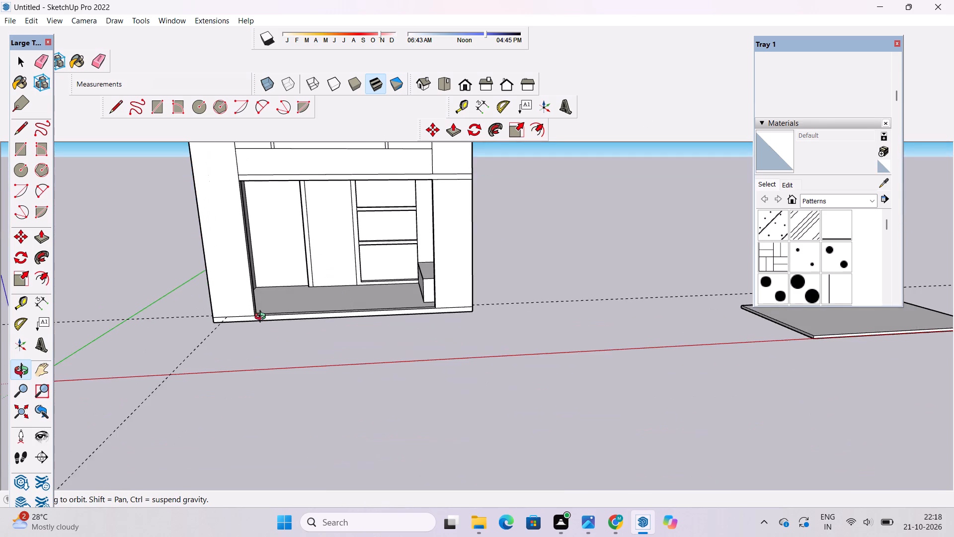
scroll(262, 318, up, 3)
shift+drag(265, 308, 271, 317)
drag(278, 325, 269, 331)
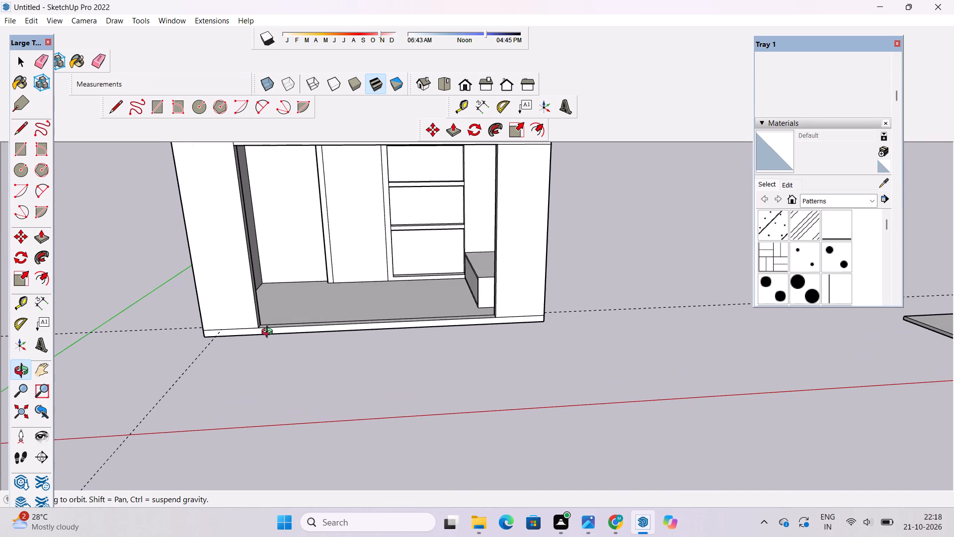
shift+drag(369, 339, 367, 349)
drag(290, 348, 287, 319)
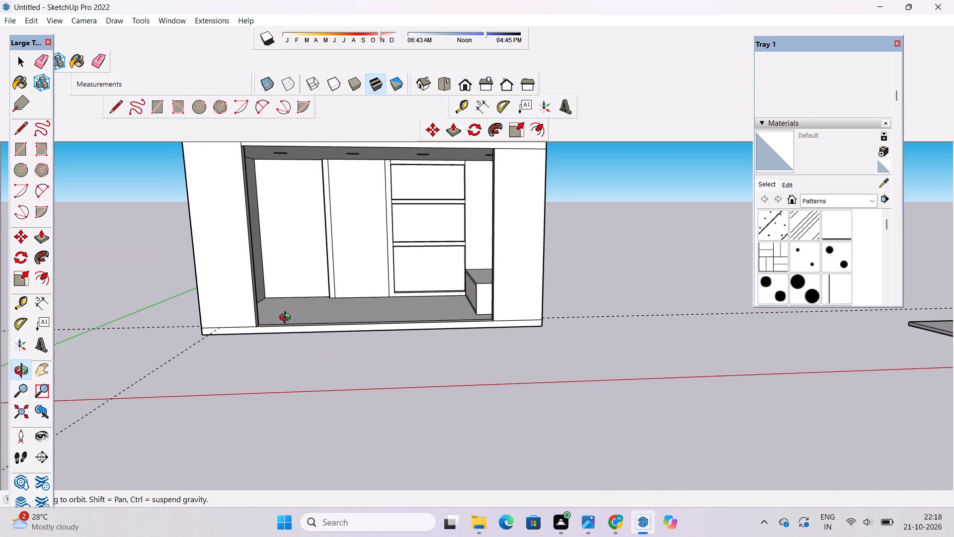
scroll(287, 319, up, 2)
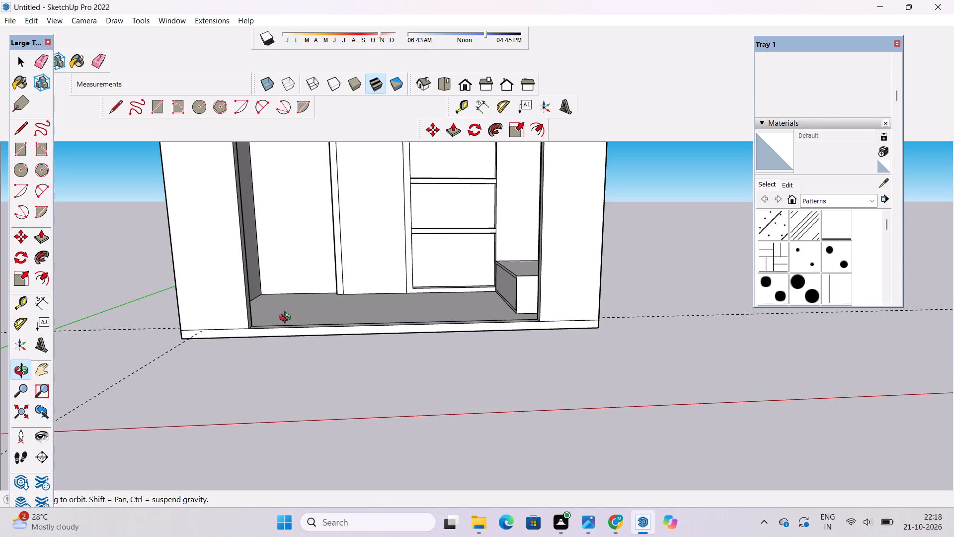
scroll(287, 319, down, 2)
shift+drag(287, 319, 307, 294)
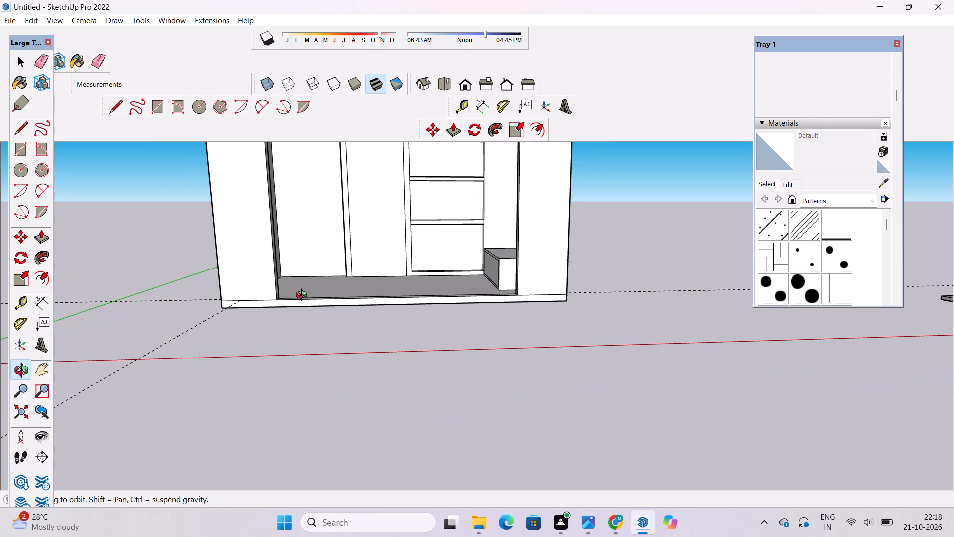
shift+drag(304, 296, 299, 297)
drag(299, 297, 318, 322)
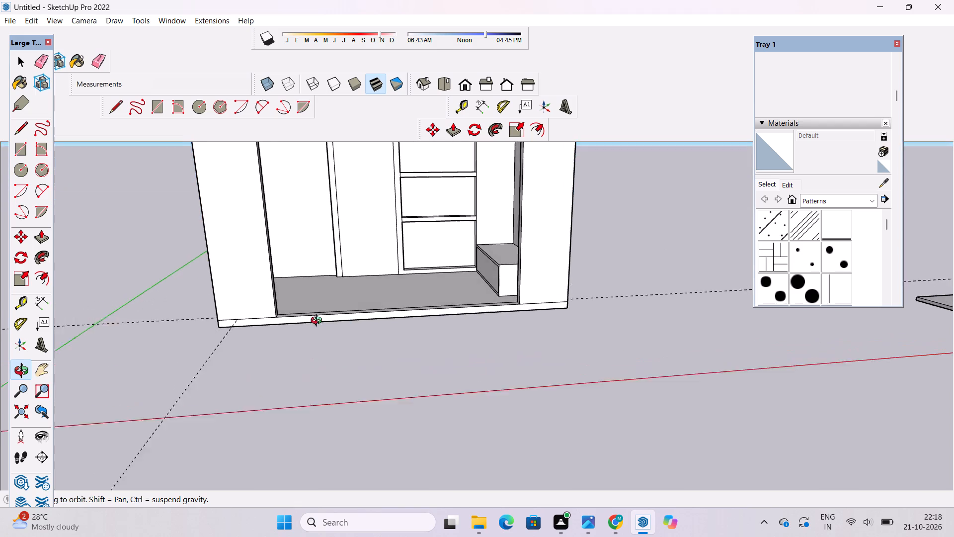
drag(318, 322, 319, 324)
scroll(297, 327, up, 4)
shift+drag(297, 327, 276, 320)
drag(274, 319, 285, 327)
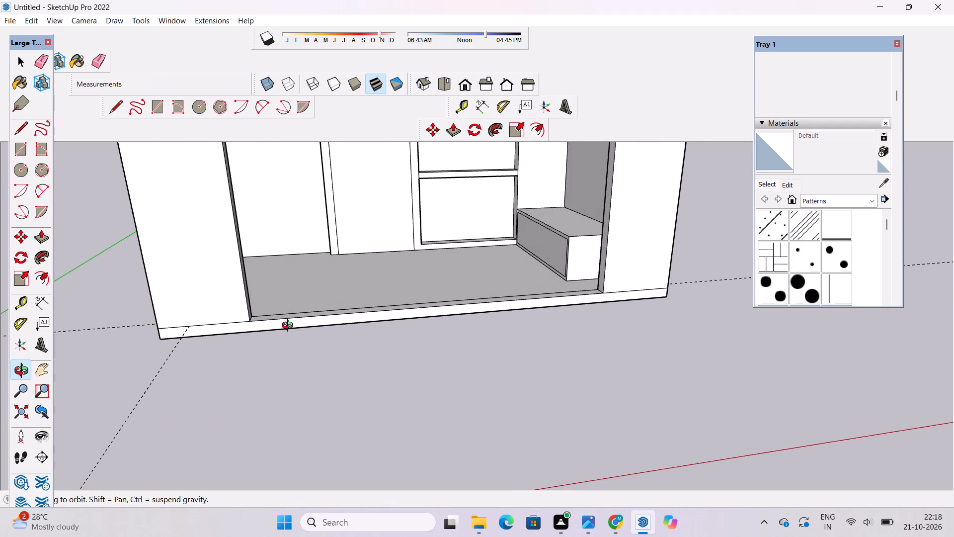
scroll(290, 327, up, 2)
shift+drag(299, 322, 284, 337)
scroll(284, 333, down, 3)
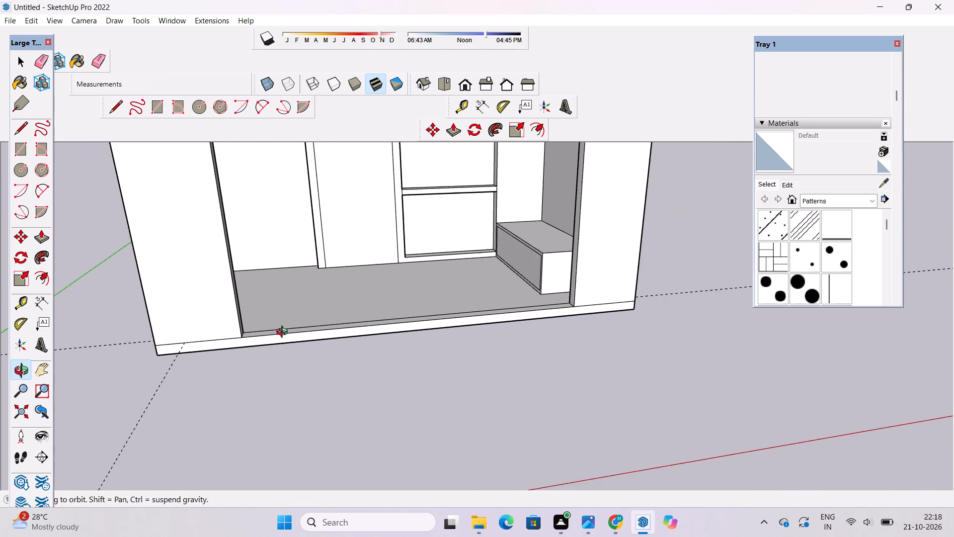
shift+drag(310, 307, 296, 352)
drag(292, 360, 300, 312)
scroll(300, 312, down, 3)
drag(297, 331, 291, 359)
shift+drag(290, 360, 284, 367)
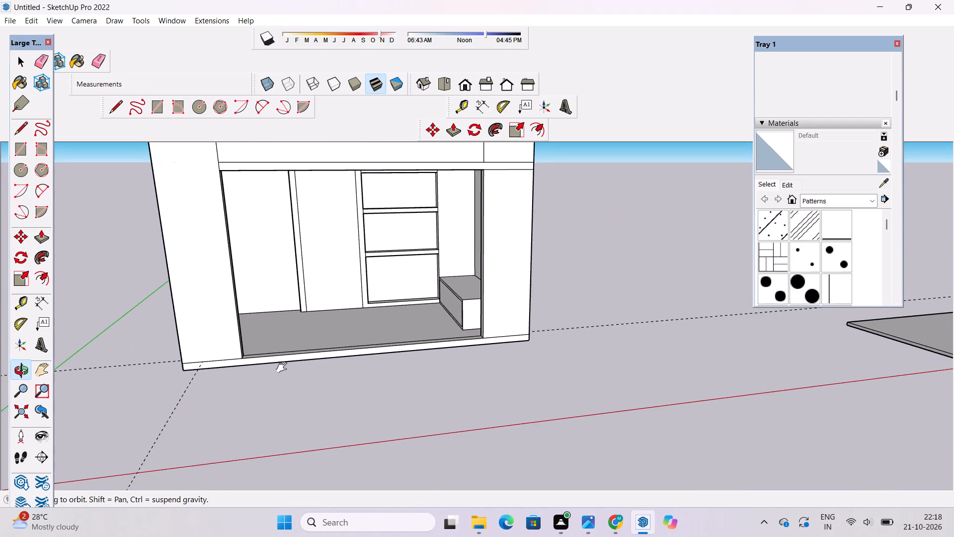
shift+drag(284, 367, 284, 369)
drag(281, 364, 279, 323)
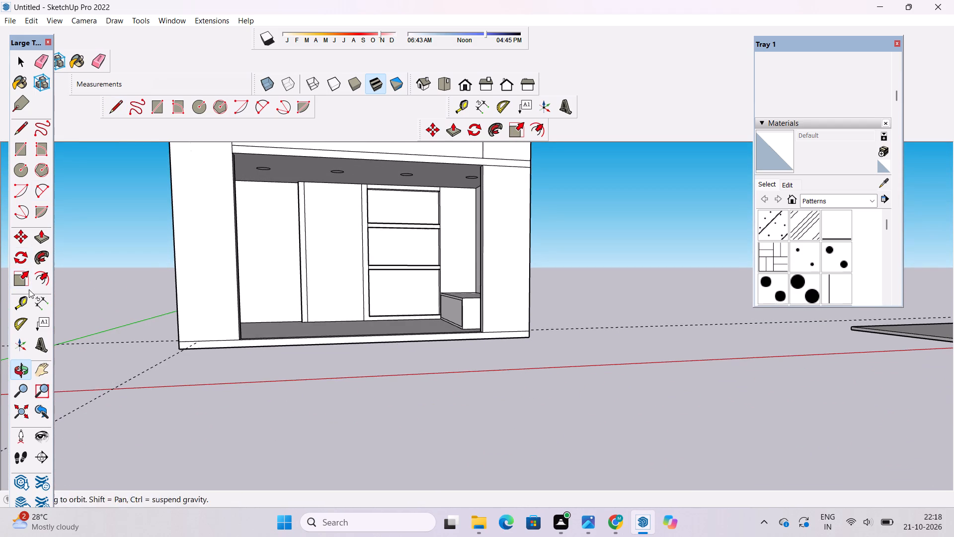
Draw a 69' by 50' rectangle closing the lower room's front opening, from its upper left corner to its lower right corner.
click(155, 105)
scroll(261, 309, down, 4)
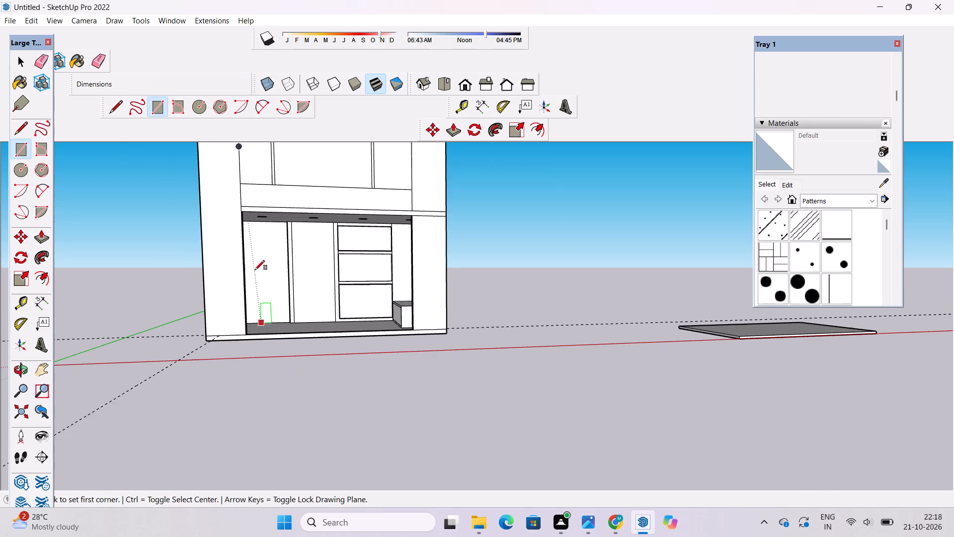
scroll(253, 232, up, 8)
click(226, 178)
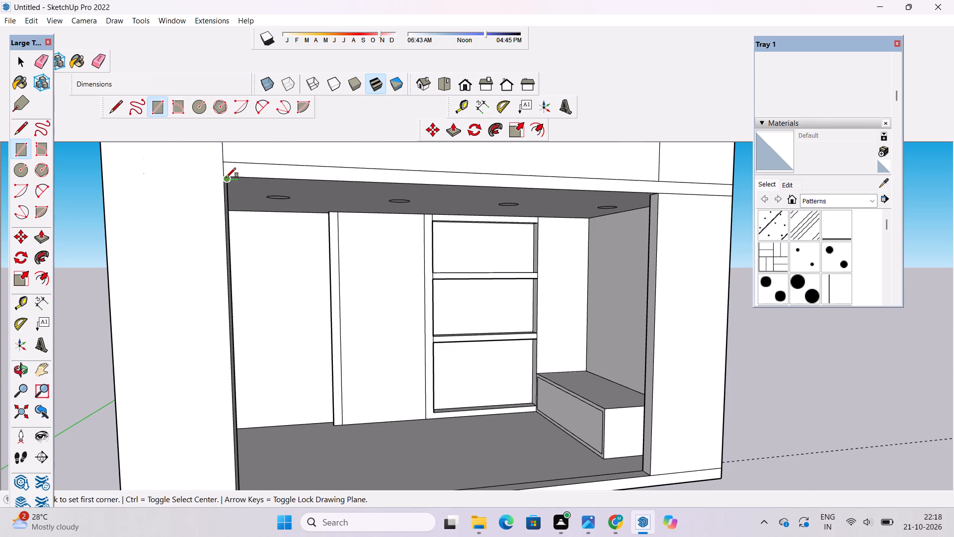
key(space)
text(r)
scroll(222, 178, up, 9)
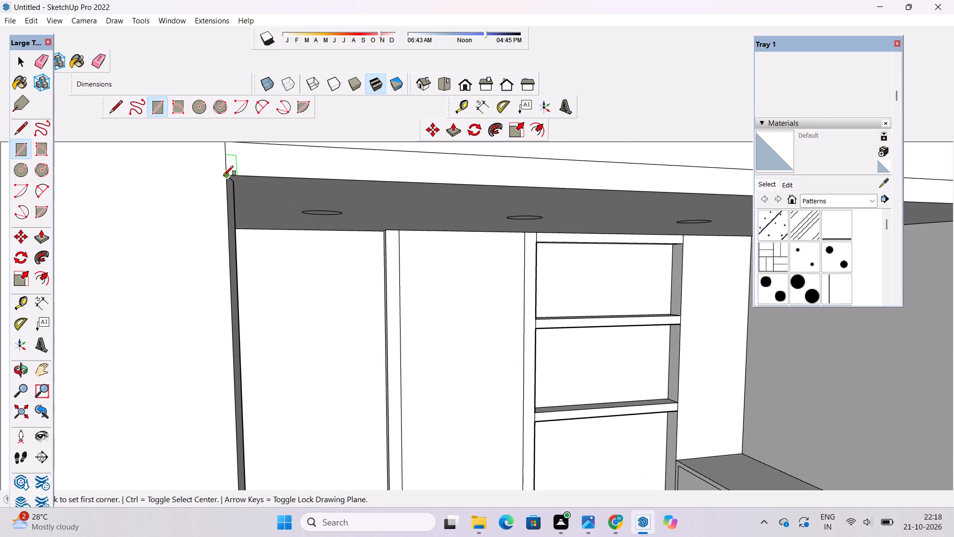
click(225, 175)
scroll(225, 175, down, 18)
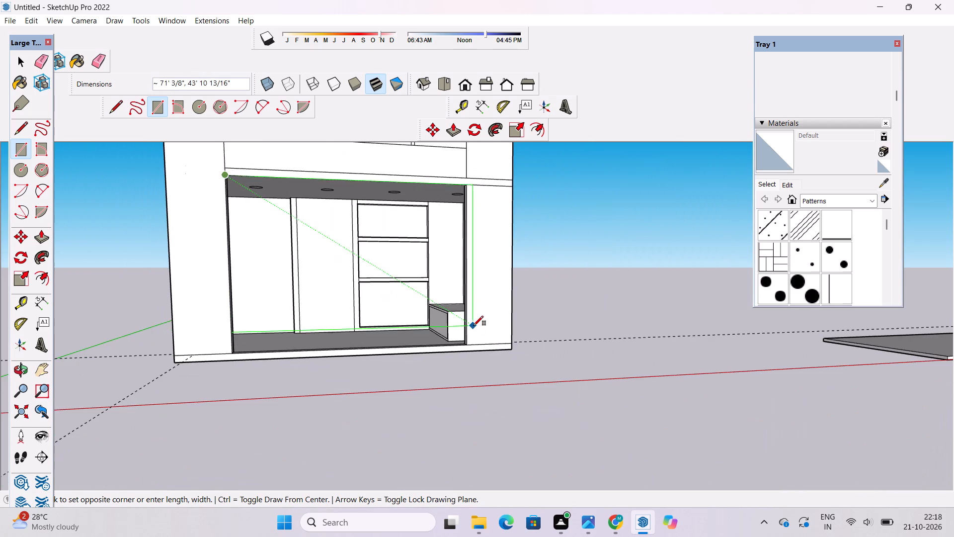
scroll(474, 326, up, 14)
click(466, 366)
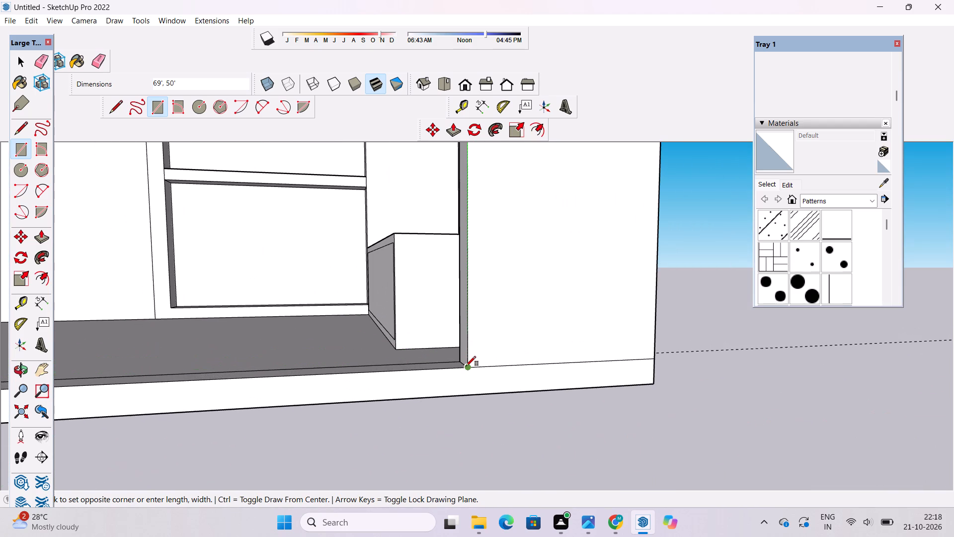
Draw a 2' vertical line across the narrow band above the lower panel, joining the right vertical edges above and below it.
key(o)
scroll(506, 336, down, 2)
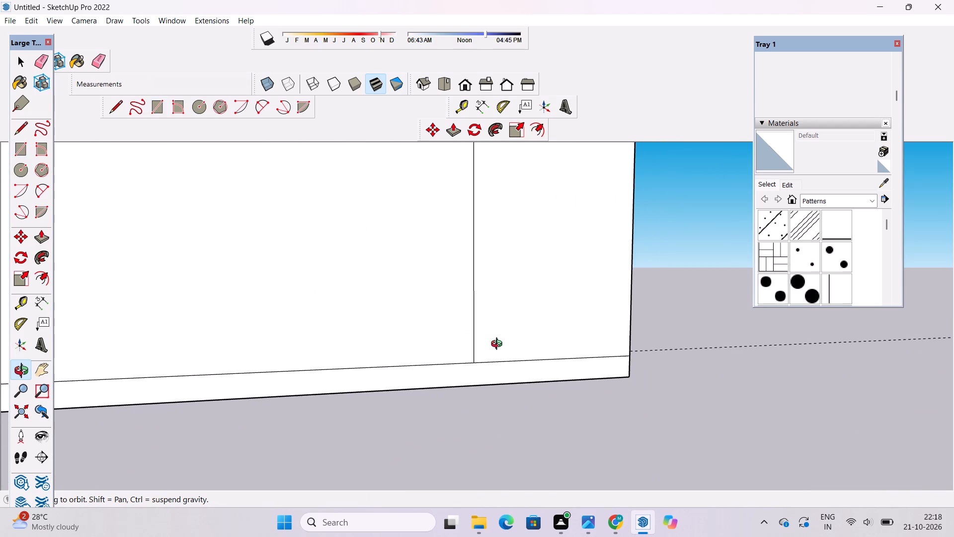
scroll(499, 345, down, 13)
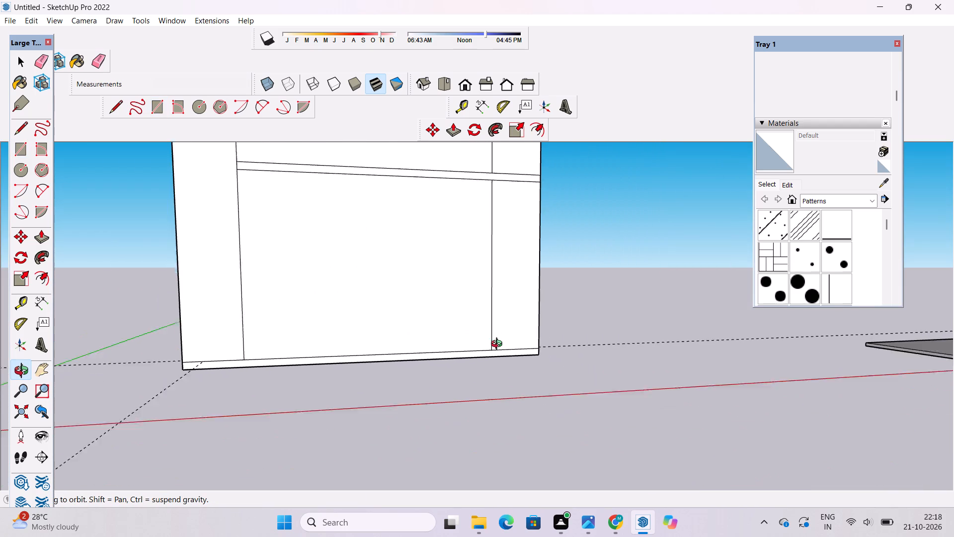
scroll(499, 345, down, 5)
shift+click(500, 343)
drag(509, 341, 475, 341)
scroll(492, 305, up, 3)
shift+drag(498, 306, 510, 333)
drag(510, 333, 484, 321)
scroll(474, 305, down, 2)
shift+drag(479, 301, 445, 327)
scroll(492, 285, up, 8)
shift+drag(454, 282, 453, 296)
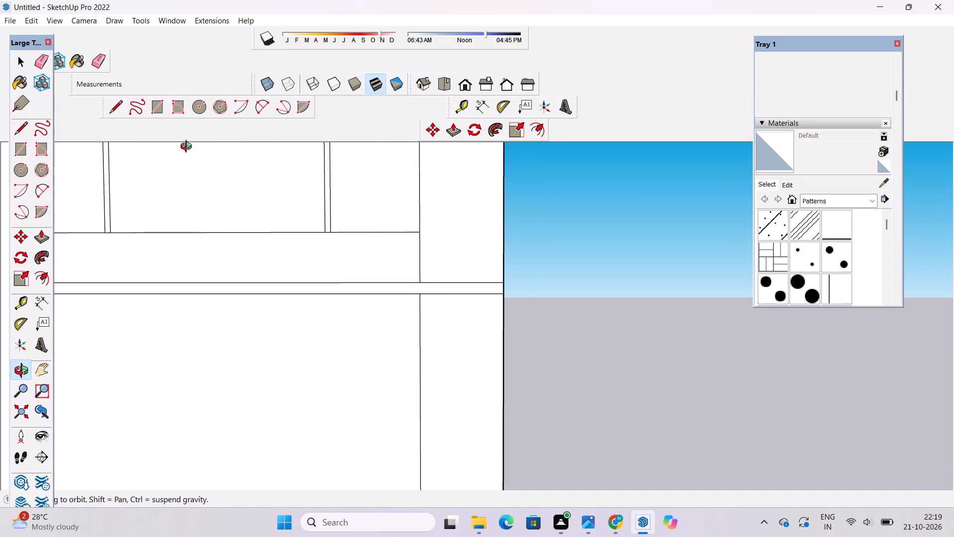
click(111, 107)
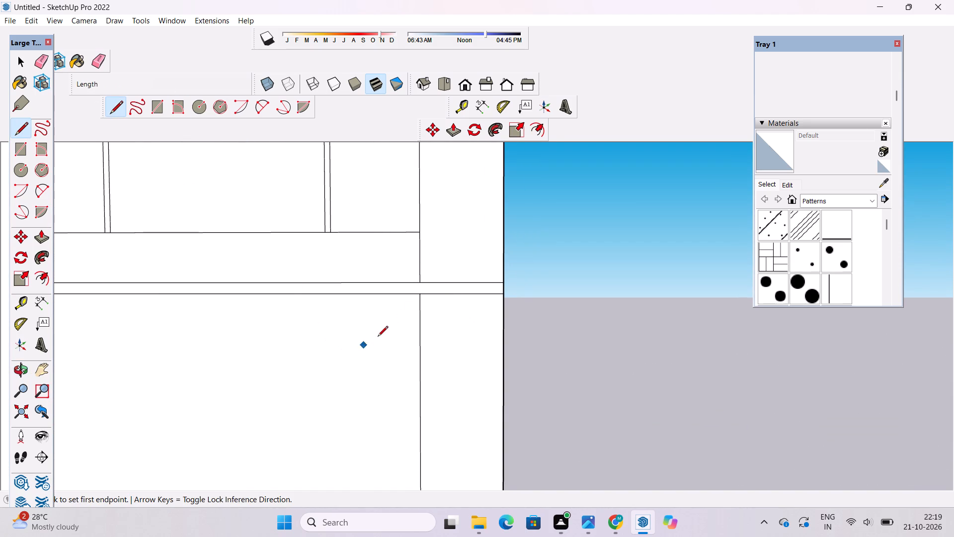
scroll(424, 302, up, 9)
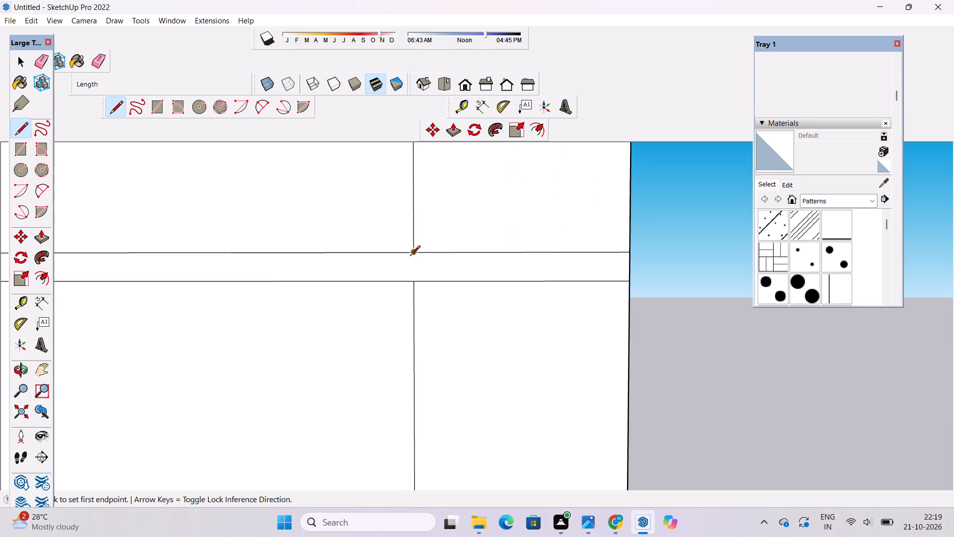
click(411, 255)
click(414, 282)
Erase the narrow band's two horizontal line segments between the right vertical line and the building's right edge.
scroll(396, 307, down, 3)
key(space)
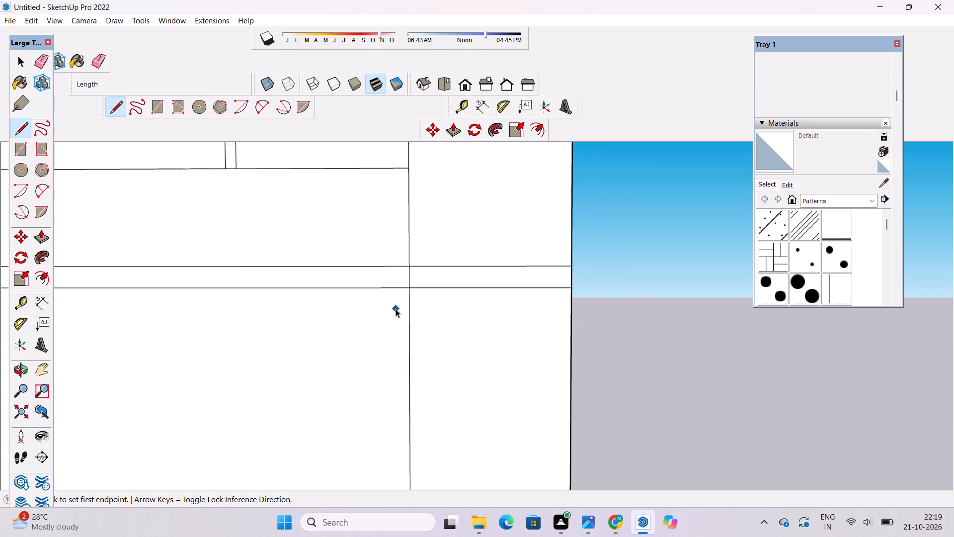
text(e)
drag(458, 247, 454, 298)
drag(466, 258, 488, 266)
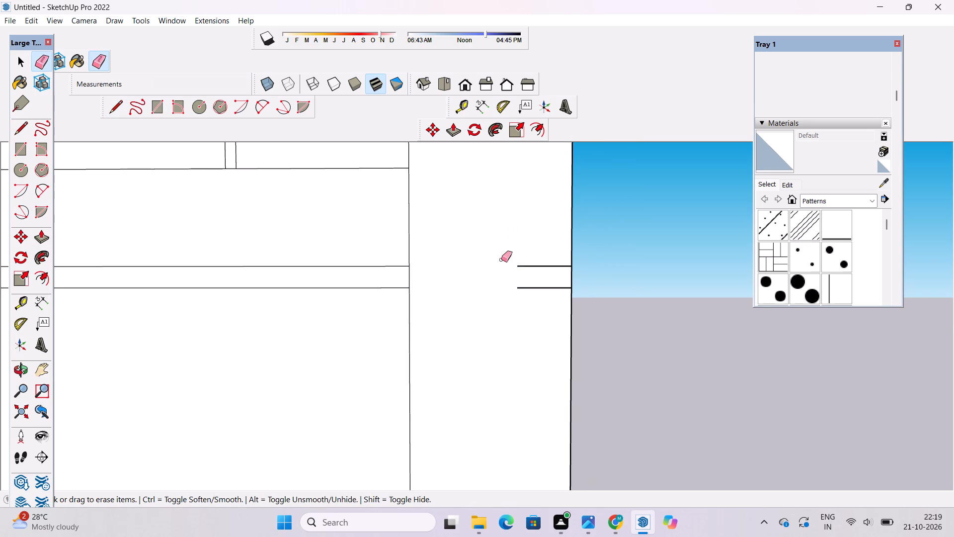
drag(502, 260, 530, 260)
scroll(446, 308, down, 5)
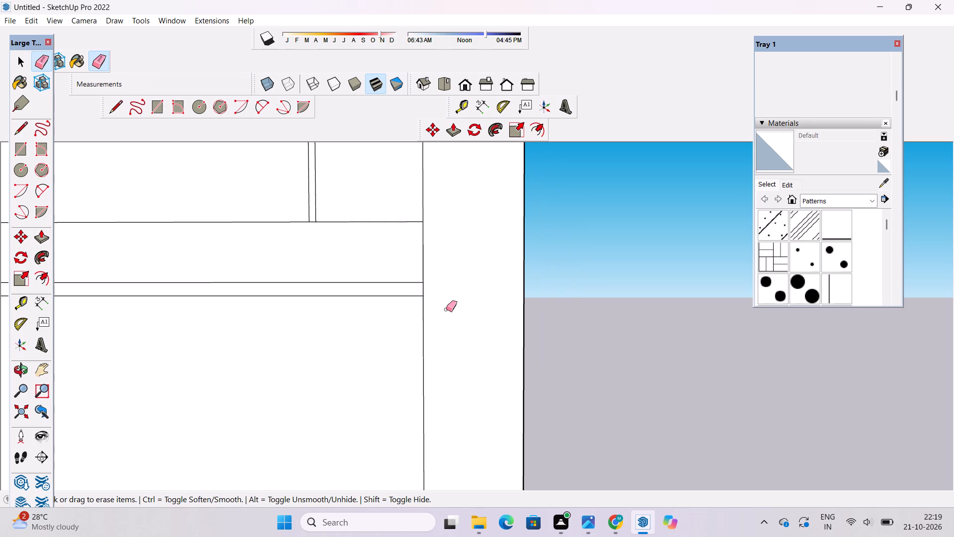
Place a horizontal guide 9' below the top edge of the lower front panel.
key(o)
scroll(448, 304, down, 2)
shift+drag(434, 306, 450, 297)
shift+scroll(450, 297, down, 2)
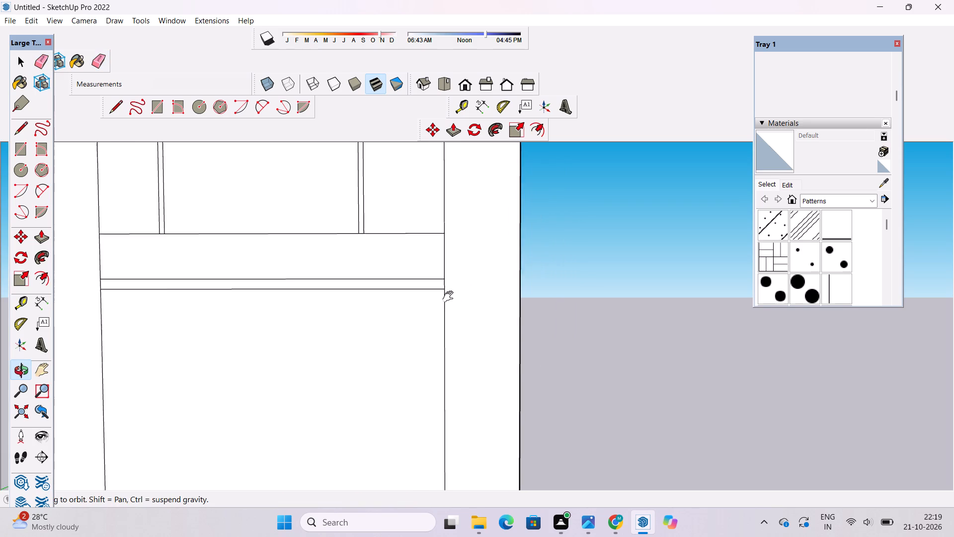
shift+scroll(450, 297, down, 3)
shift+drag(450, 297, 457, 290)
shift+drag(423, 314, 448, 274)
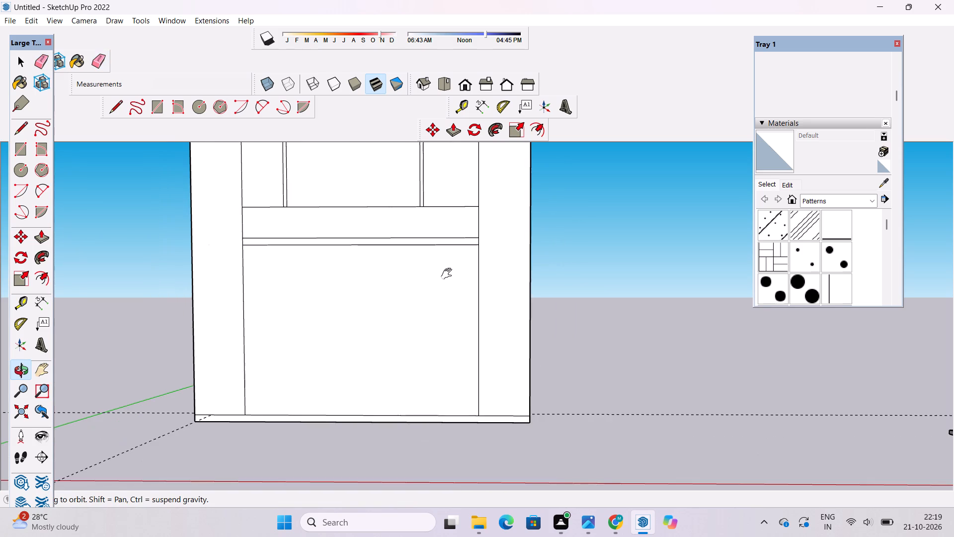
shift+drag(450, 274, 455, 289)
click(23, 302)
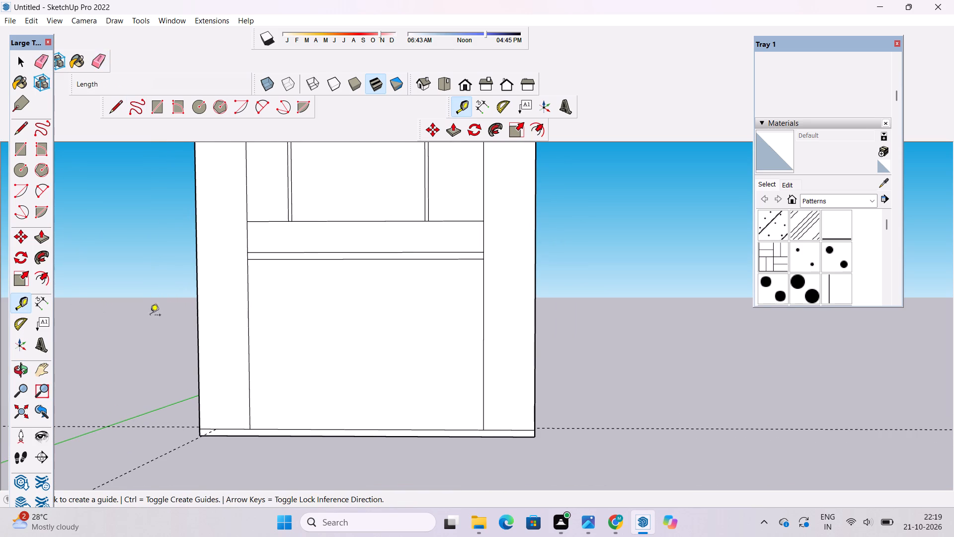
scroll(173, 319, down, 2)
scroll(209, 337, up, 1)
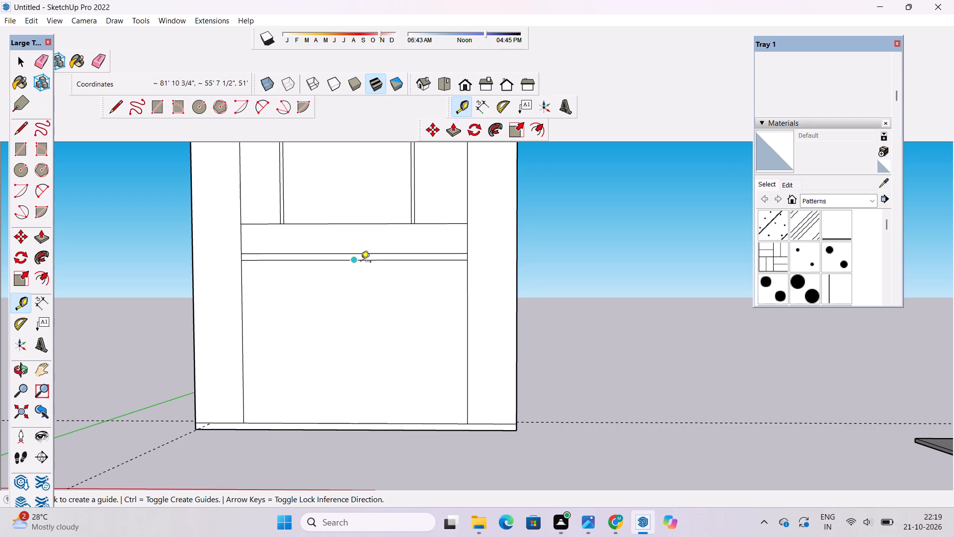
scroll(361, 263, up, 2)
click(352, 263)
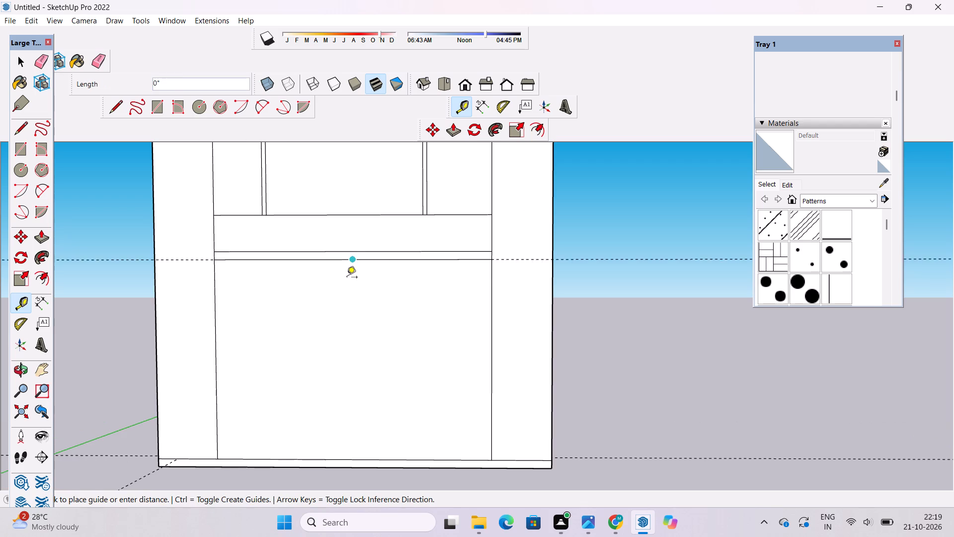
scroll(346, 279, down, 2)
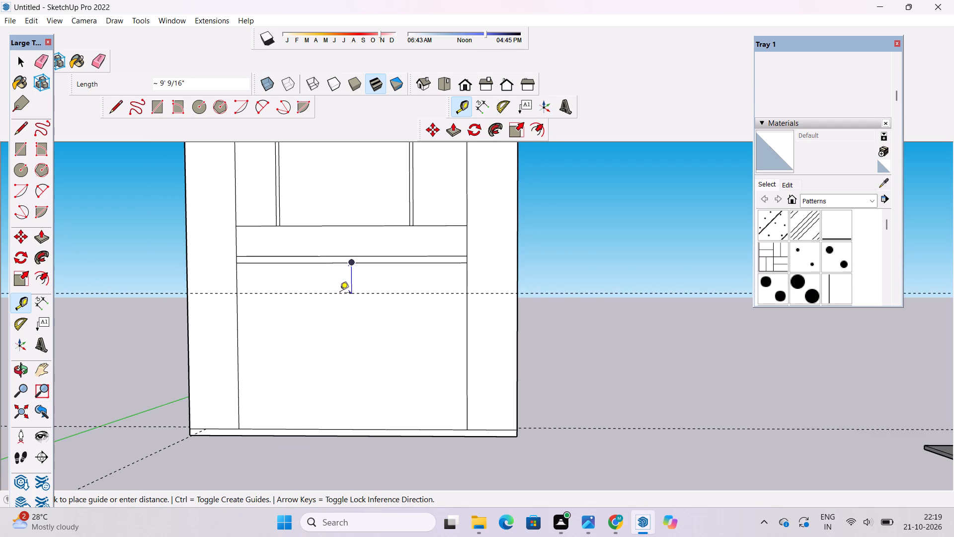
text(9')
key(Return)
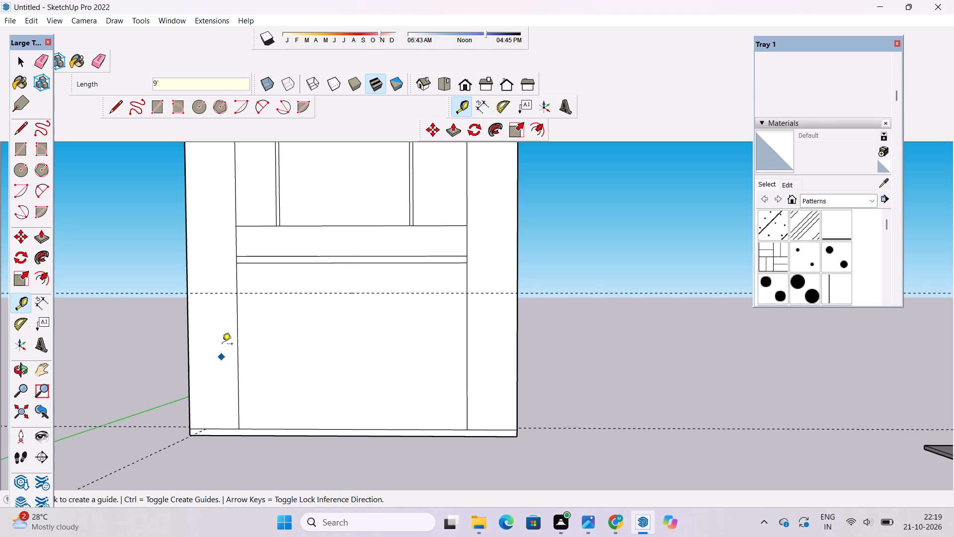
Place a vertical guide 21' inward from the left edge of the lower front panel.
click(238, 313)
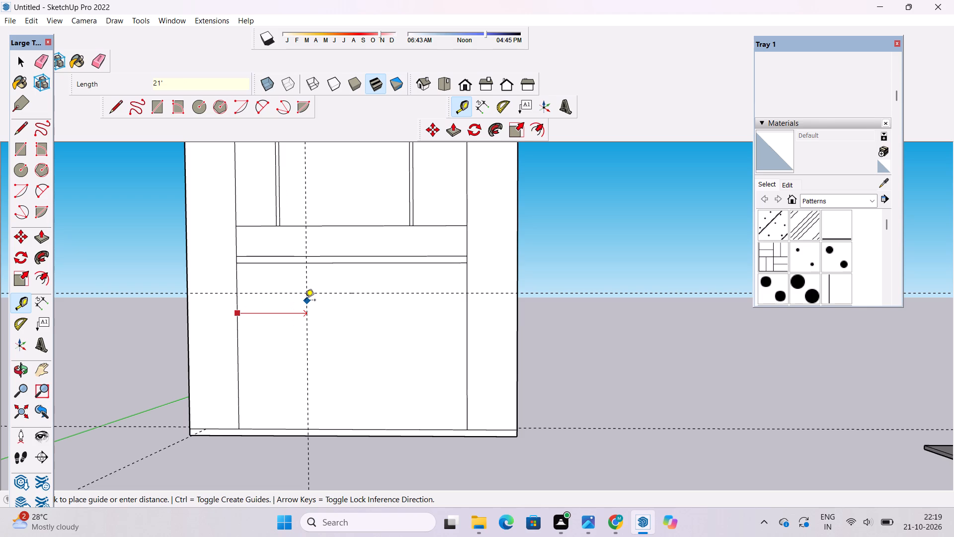
text(21')
key(Return)
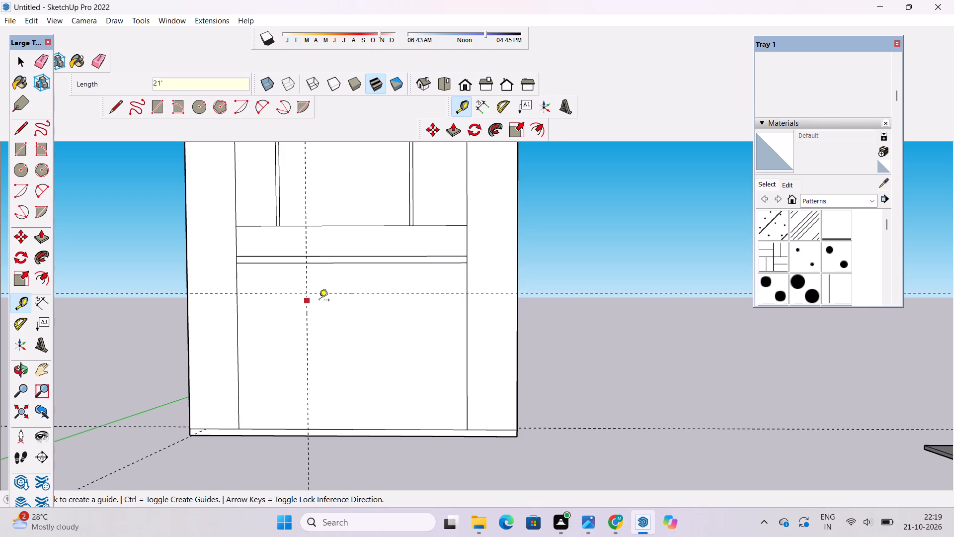
scroll(320, 302, down, 3)
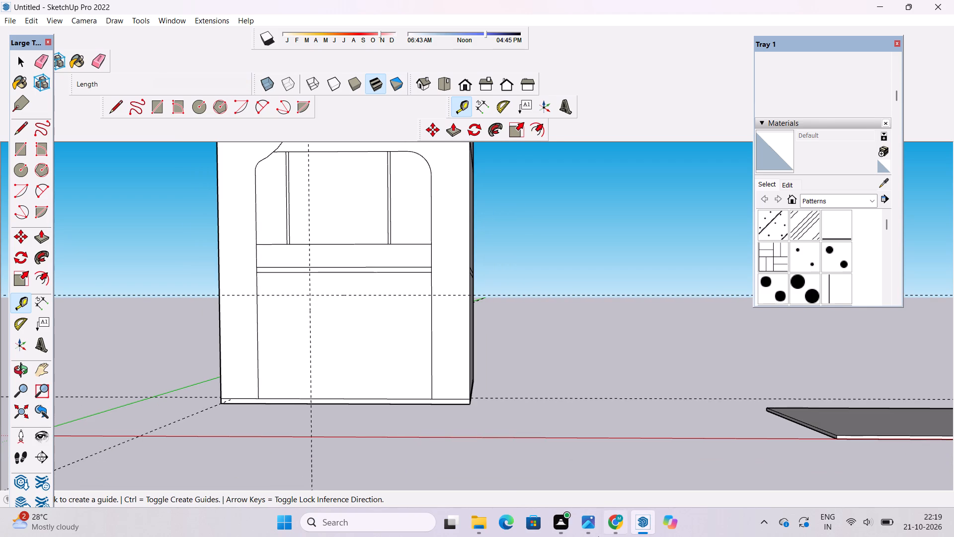
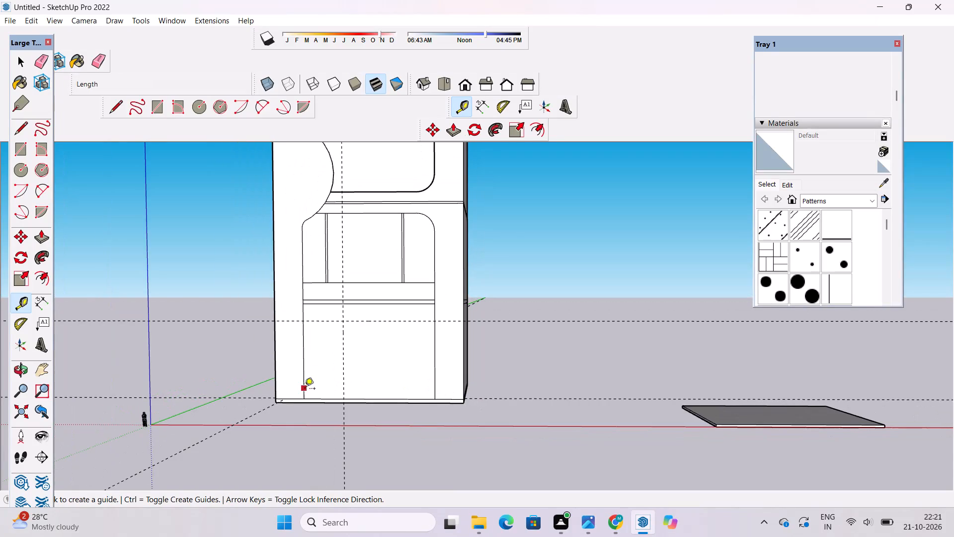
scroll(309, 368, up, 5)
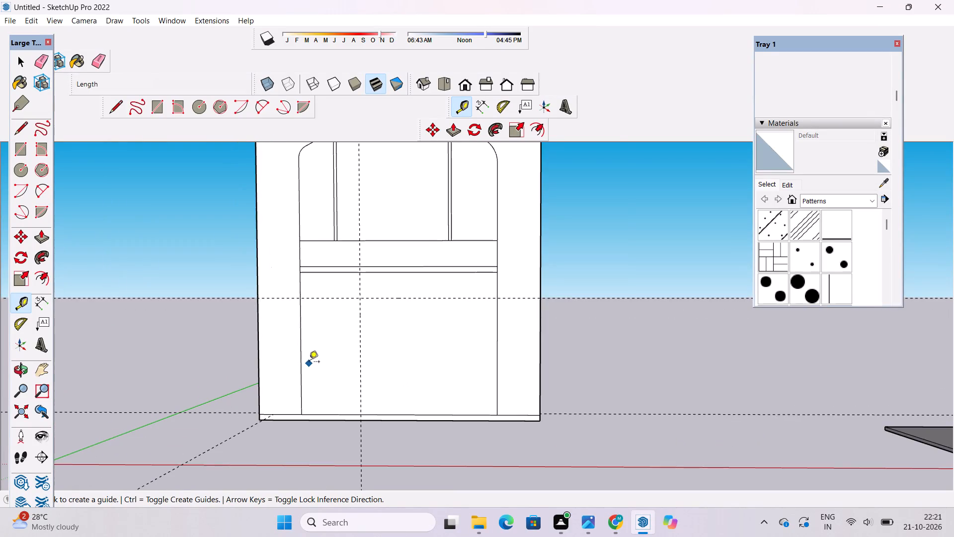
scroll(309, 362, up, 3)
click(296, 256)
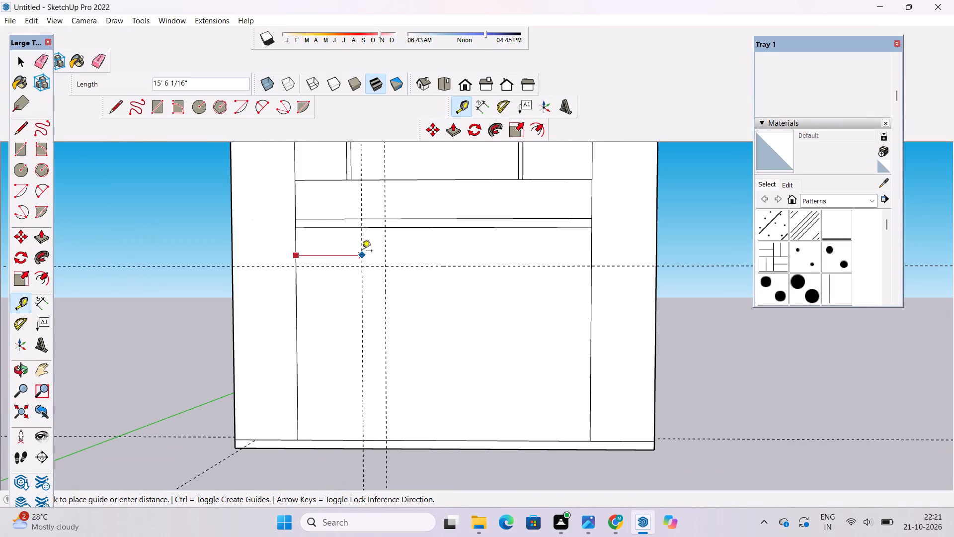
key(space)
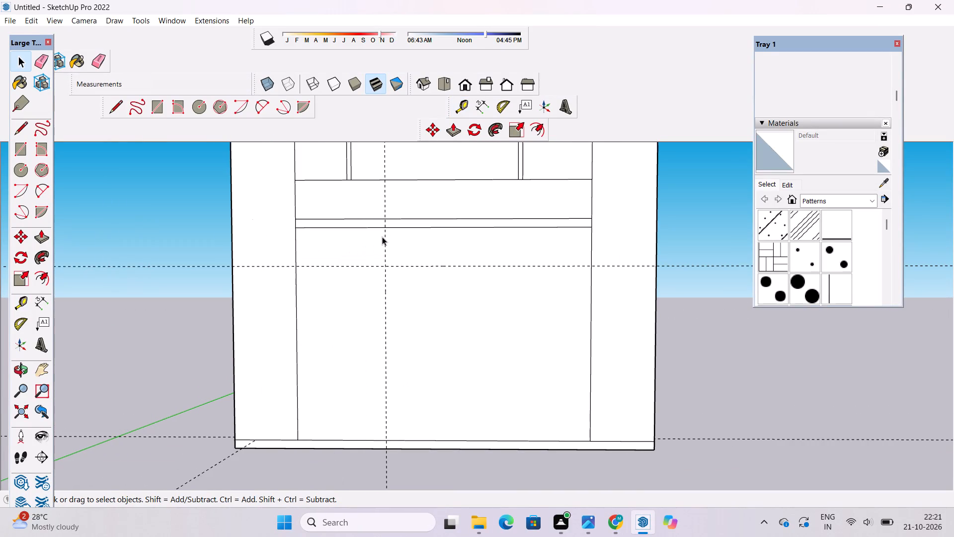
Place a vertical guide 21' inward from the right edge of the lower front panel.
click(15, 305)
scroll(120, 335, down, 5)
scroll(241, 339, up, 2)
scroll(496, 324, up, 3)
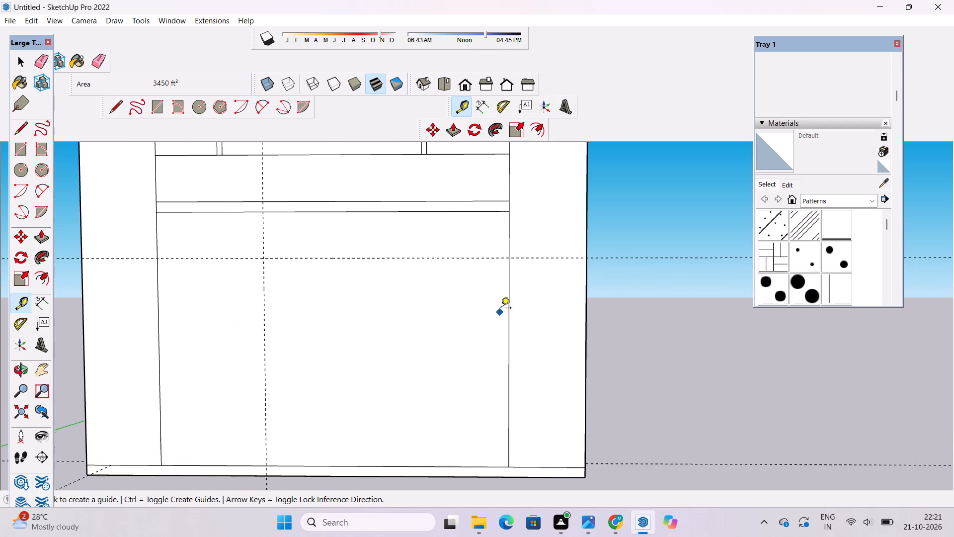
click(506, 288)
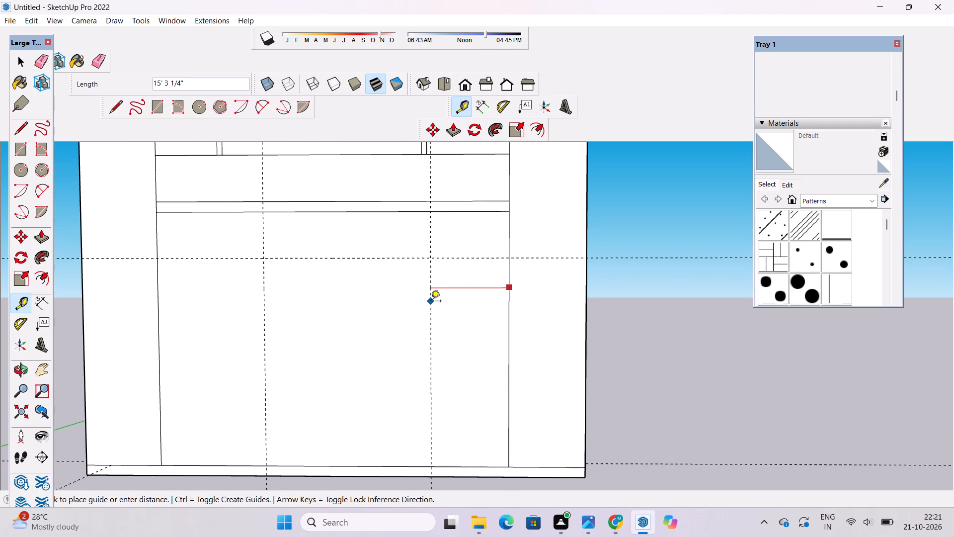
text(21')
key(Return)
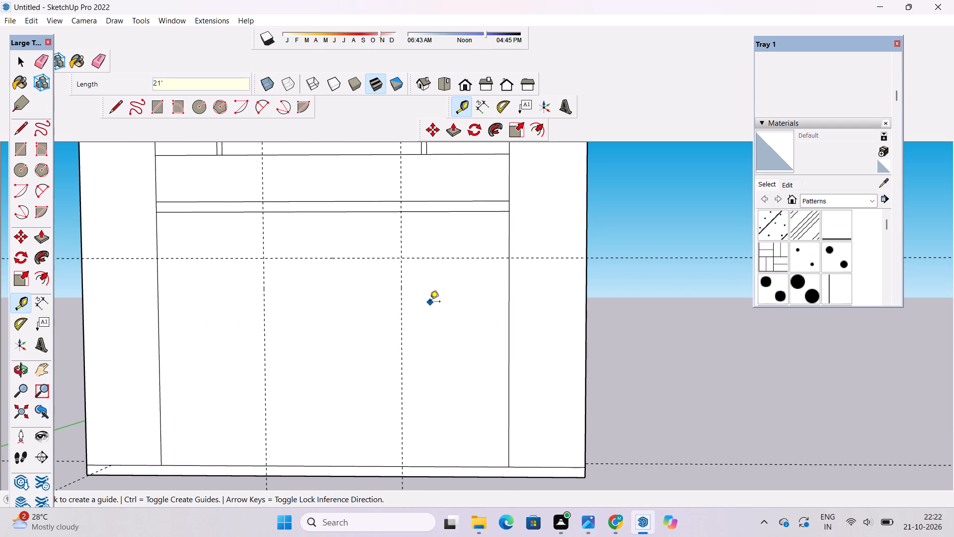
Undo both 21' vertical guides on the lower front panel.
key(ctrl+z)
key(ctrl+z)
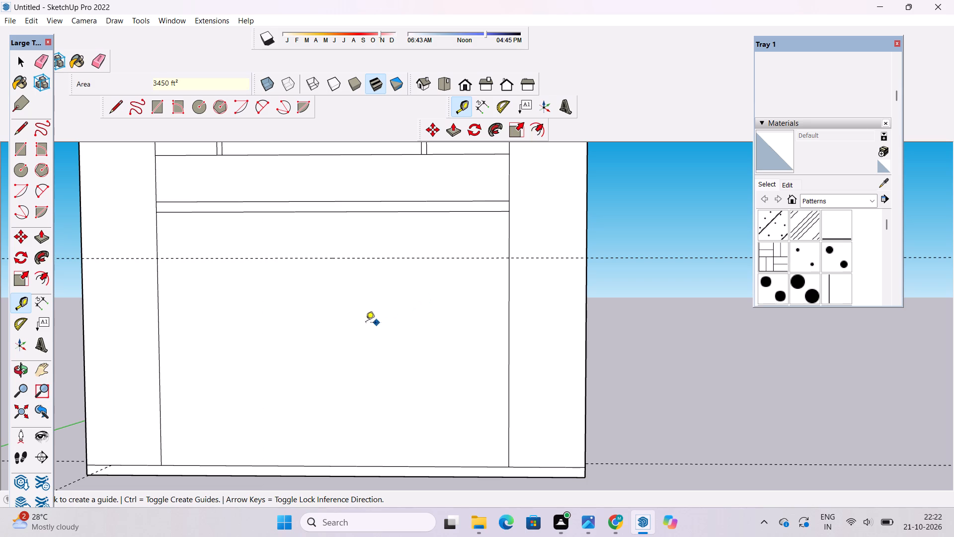
Place vertical guides 20' inward from the left and right edges of the lower front panel.
click(159, 314)
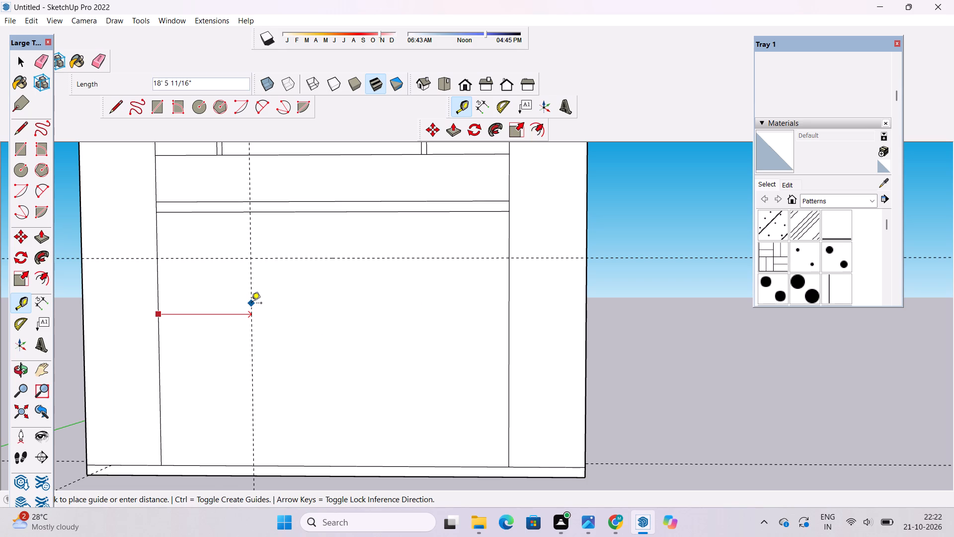
text(20')
key(Return)
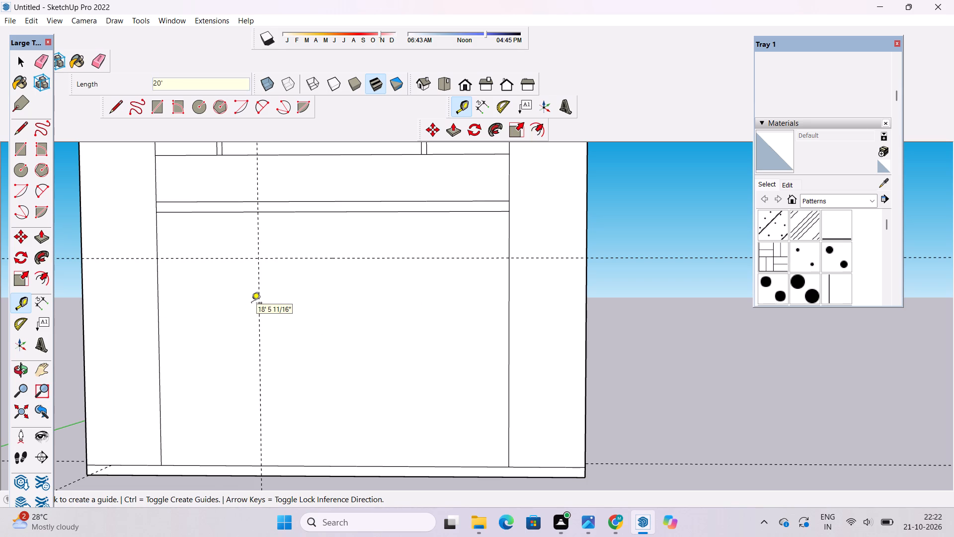
click(510, 293)
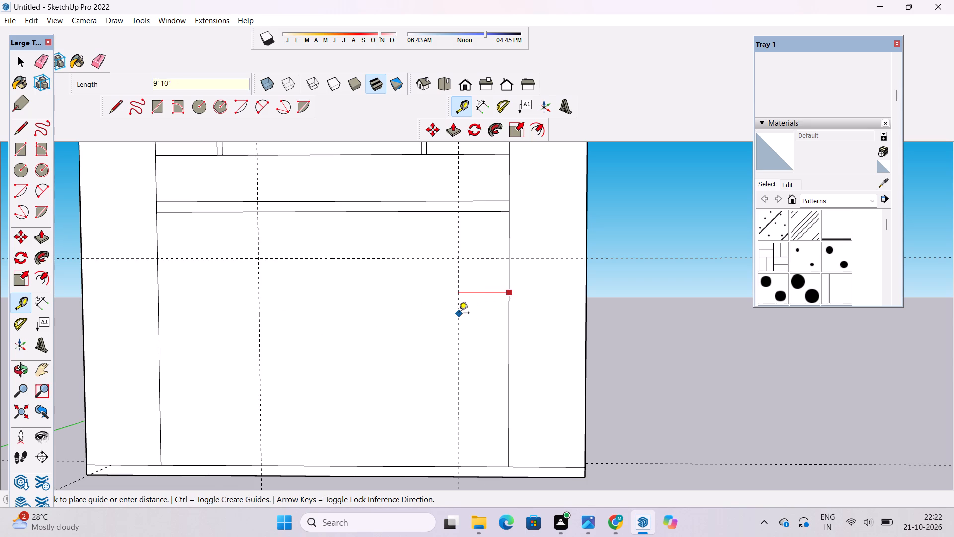
text(20)
key(apostrophe)
key(Return)
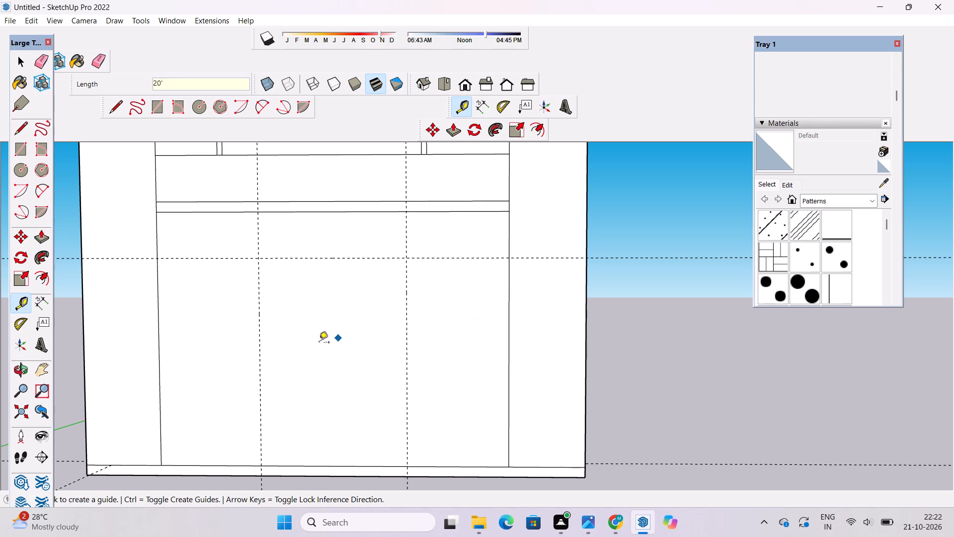
Offset a second vertical guide 1' outward from each of the two vertical guides on the lower front panel.
scroll(272, 341, up, 5)
click(249, 308)
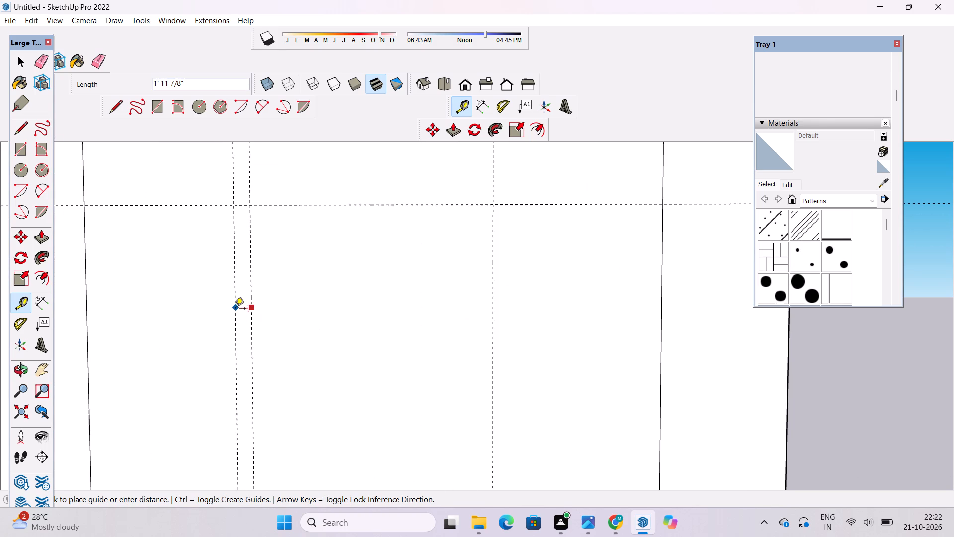
text(1')
key(Return)
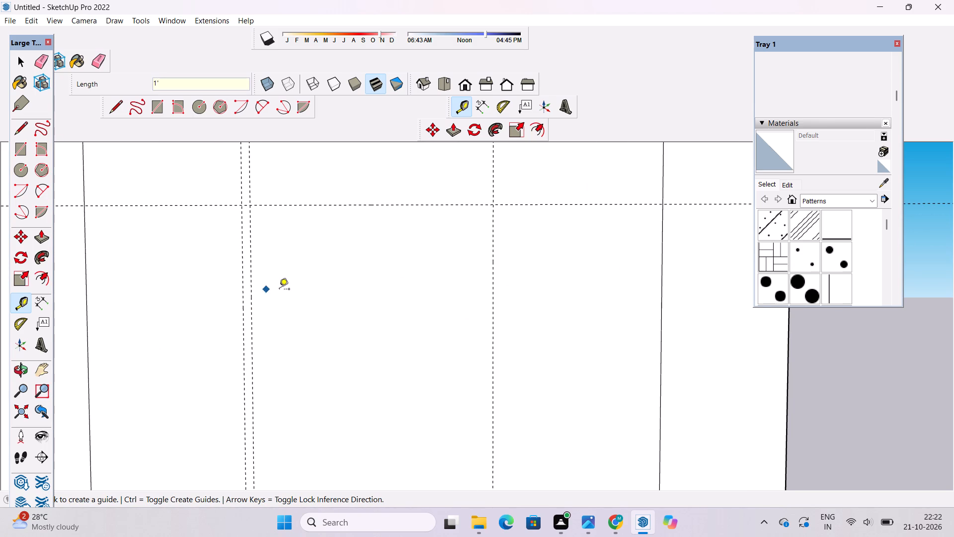
scroll(380, 271, down, 6)
scroll(409, 310, up, 4)
click(464, 254)
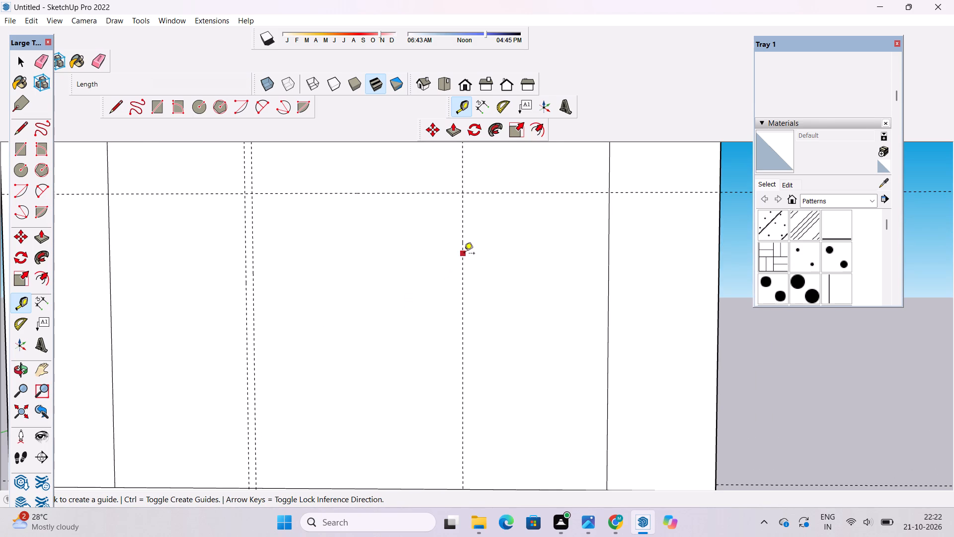
text(1')
key(Return)
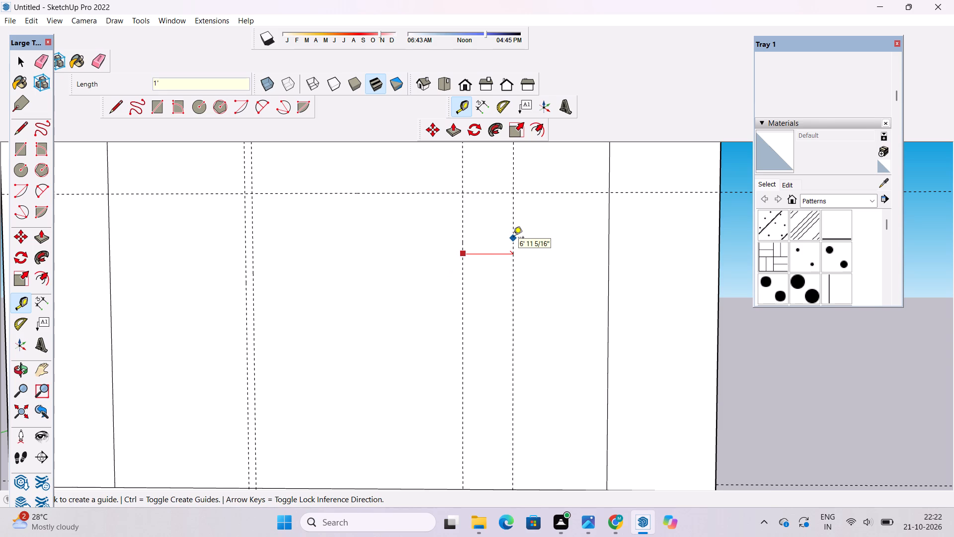
Place a second horizontal guide 1' below the existing horizontal guide across the lower front panel.
scroll(384, 258, down, 10)
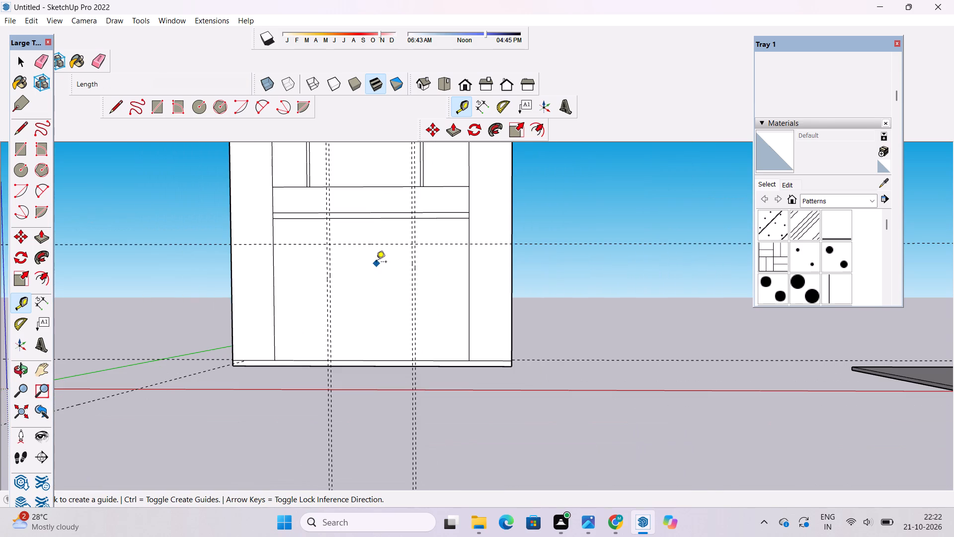
scroll(364, 264, up, 5)
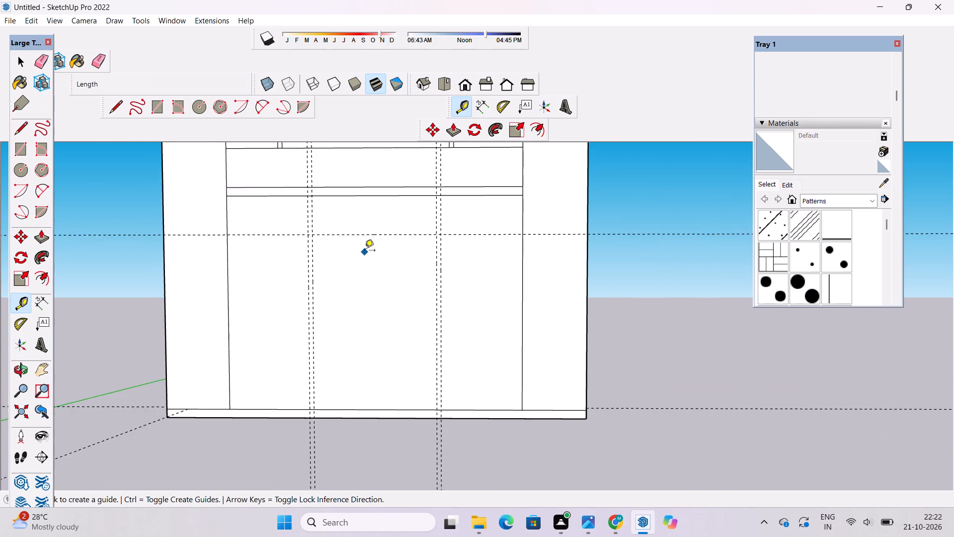
scroll(365, 251, up, 3)
click(389, 227)
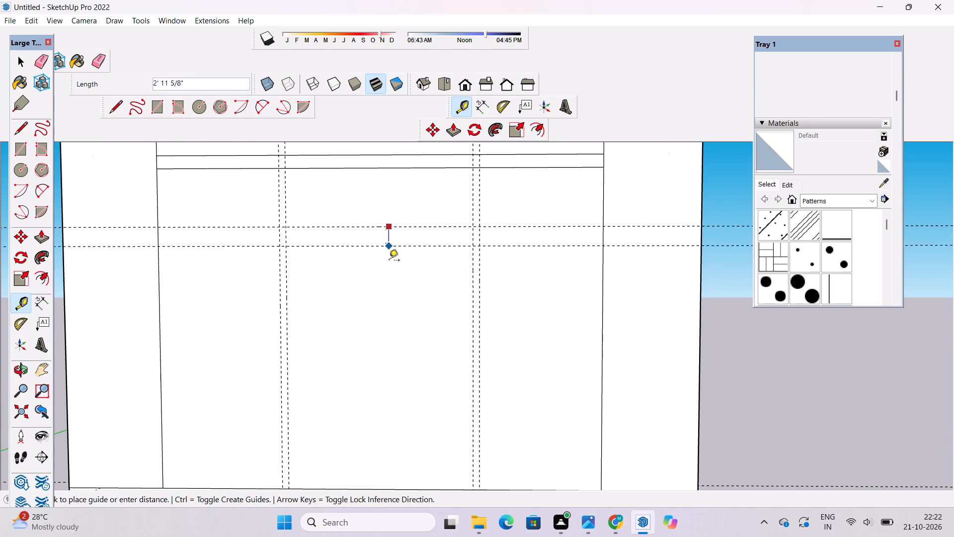
text(1')
key(Return)
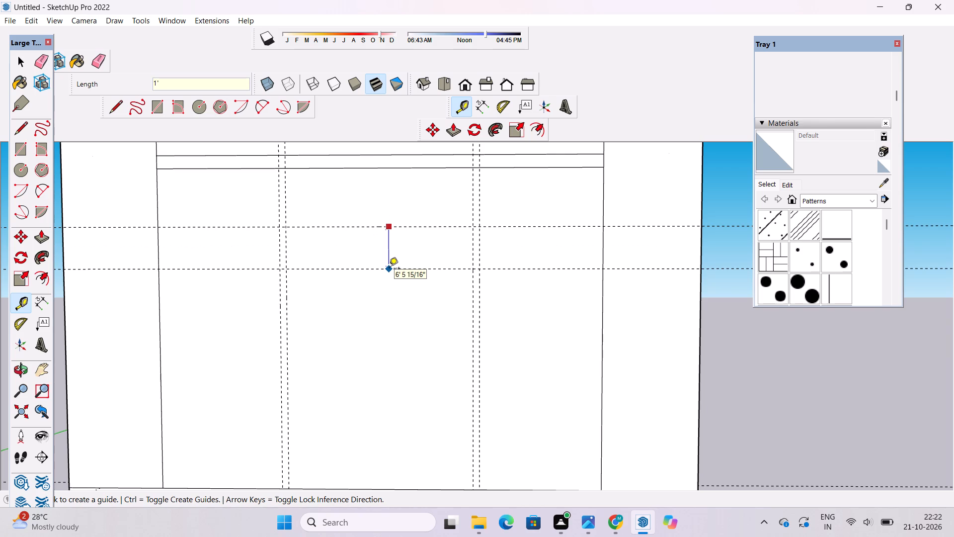
Draw a 1' by 69' horizontal rectangle between the paired horizontal guides, spanning the lower front panel's full width.
click(153, 108)
scroll(169, 206, down, 2)
scroll(171, 230, up, 4)
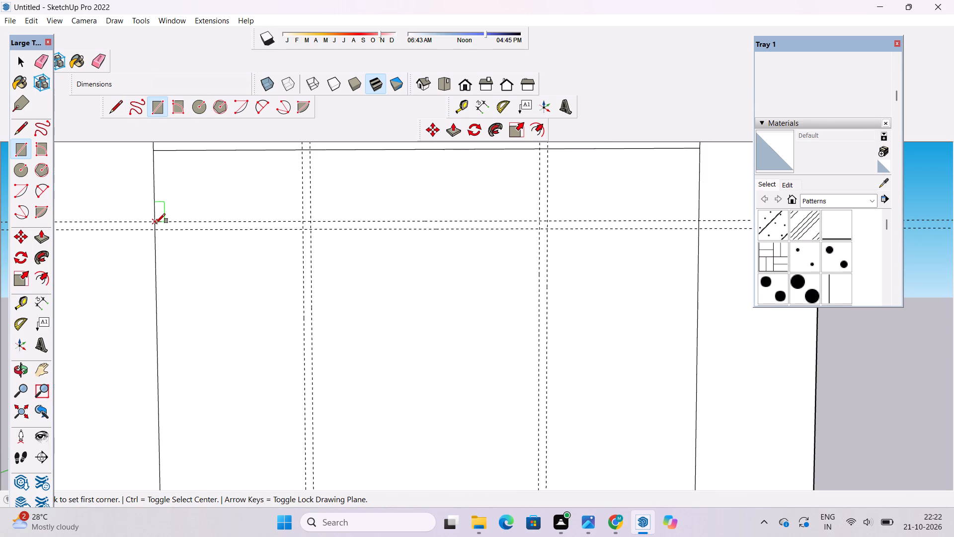
click(156, 223)
scroll(155, 223, down, 14)
scroll(300, 219, up, 6)
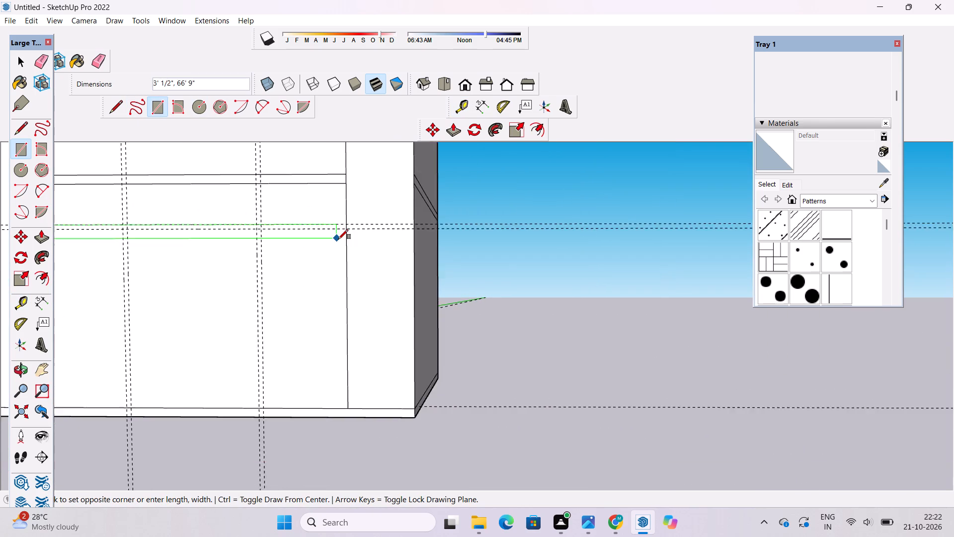
scroll(338, 239, up, 9)
click(356, 217)
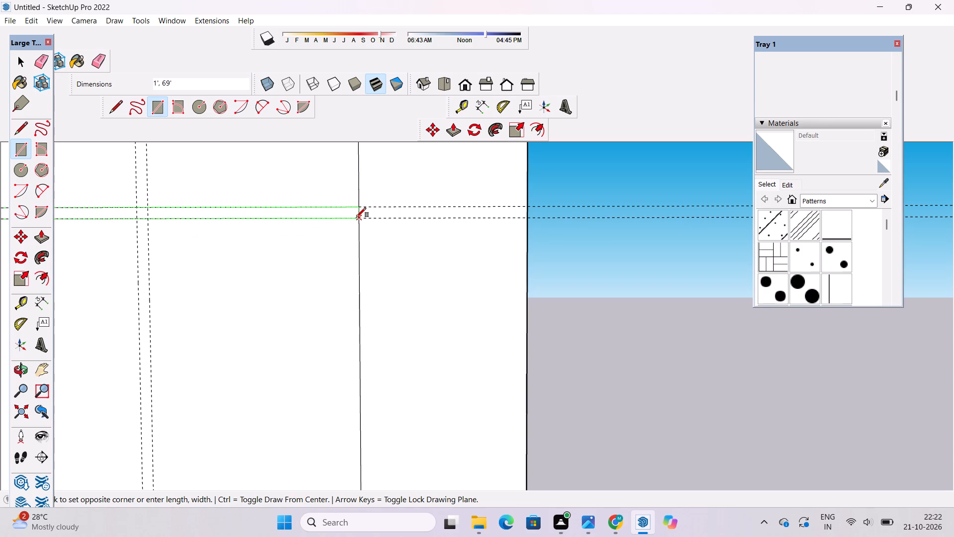
Draw a 1' by 50' vertical rectangle between the left pair of guides, from the lower panel's top edge to its bottom edge.
scroll(410, 223, down, 13)
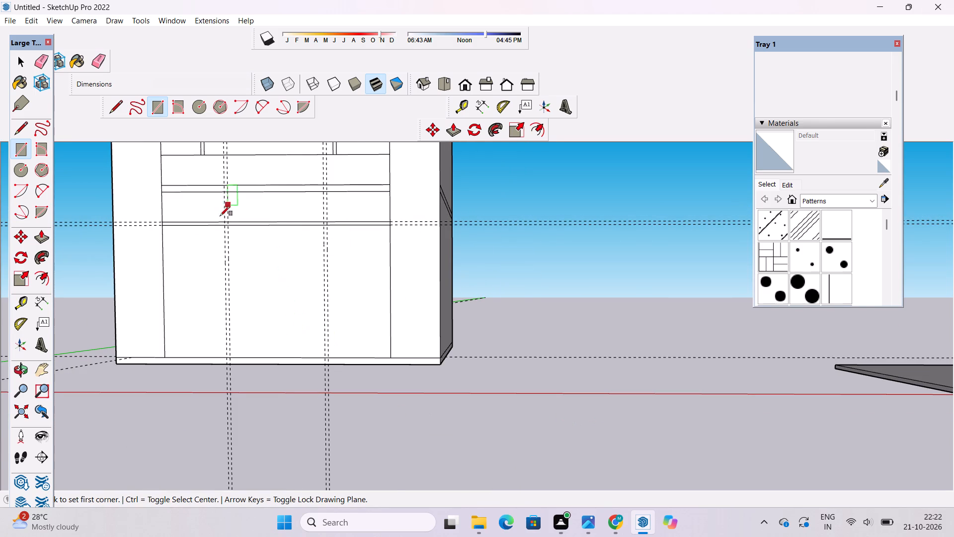
scroll(213, 230, up, 5)
scroll(220, 181, up, 6)
click(234, 167)
scroll(234, 167, down, 6)
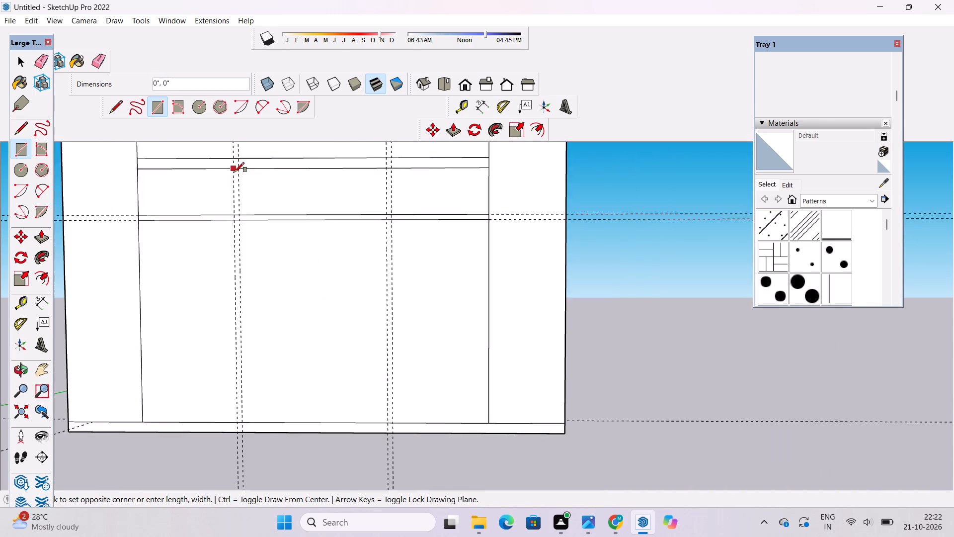
scroll(235, 172, down, 5)
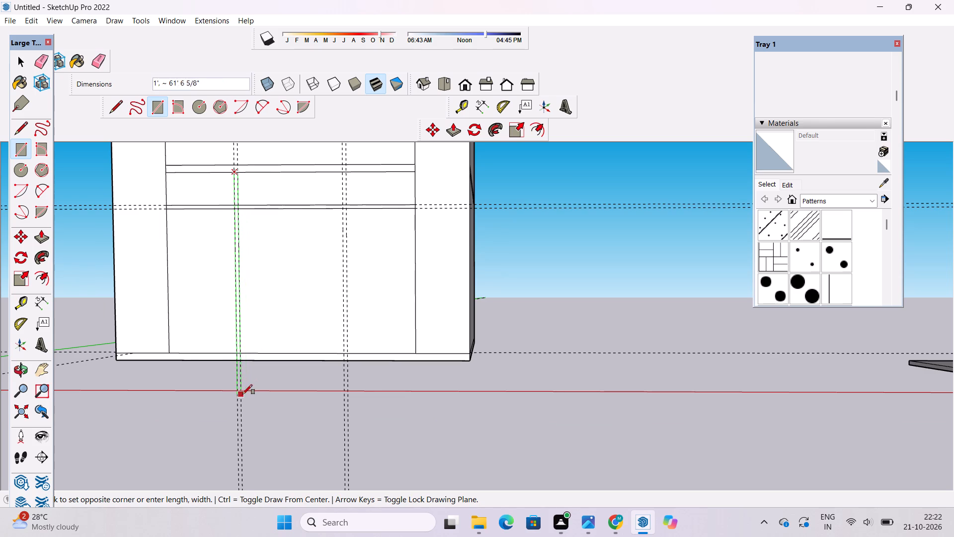
scroll(240, 395, up, 4)
scroll(226, 339, up, 9)
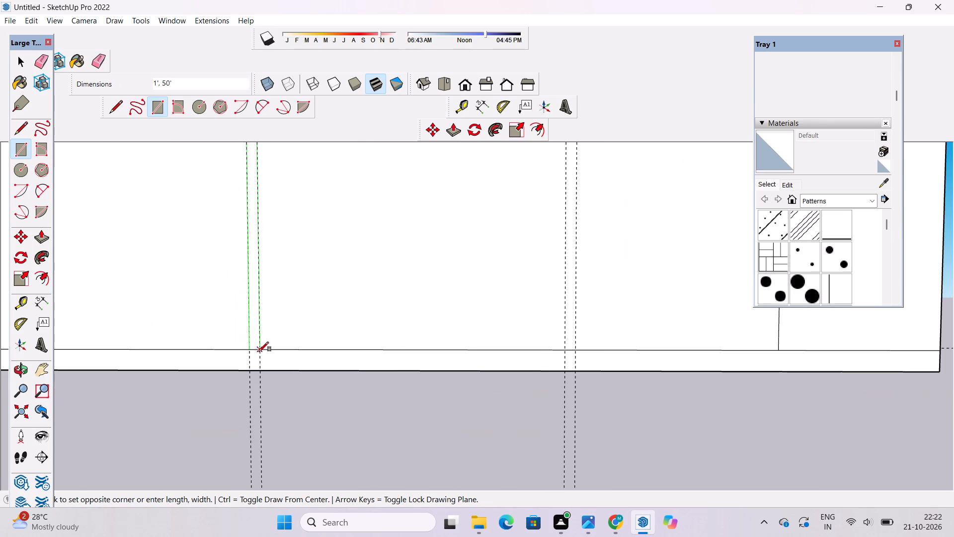
click(259, 349)
Draw a 1' by 50' vertical rectangle between the right pair of guides, from the lower panel's top edge to its bottom edge.
scroll(263, 412, down, 20)
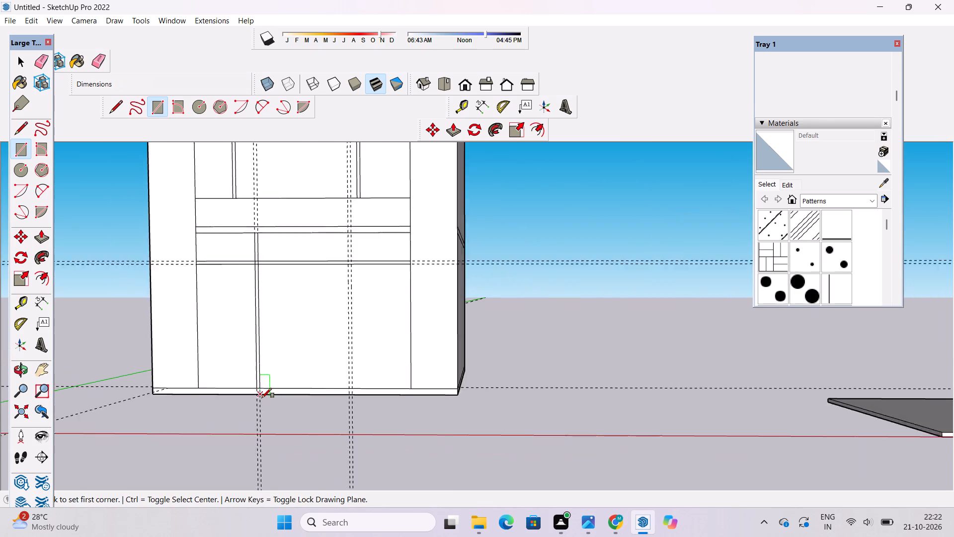
scroll(262, 398, down, 2)
scroll(340, 256, up, 12)
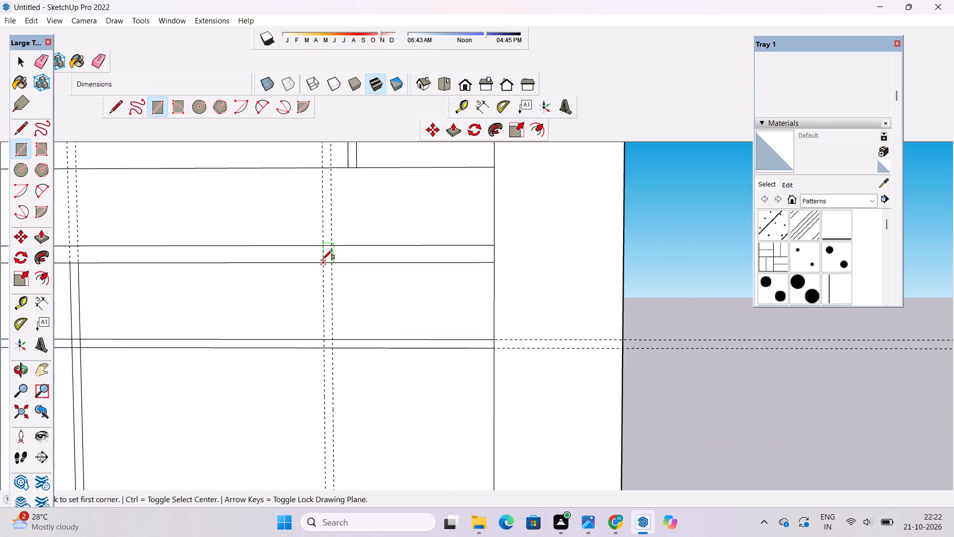
click(323, 263)
scroll(323, 263, down, 9)
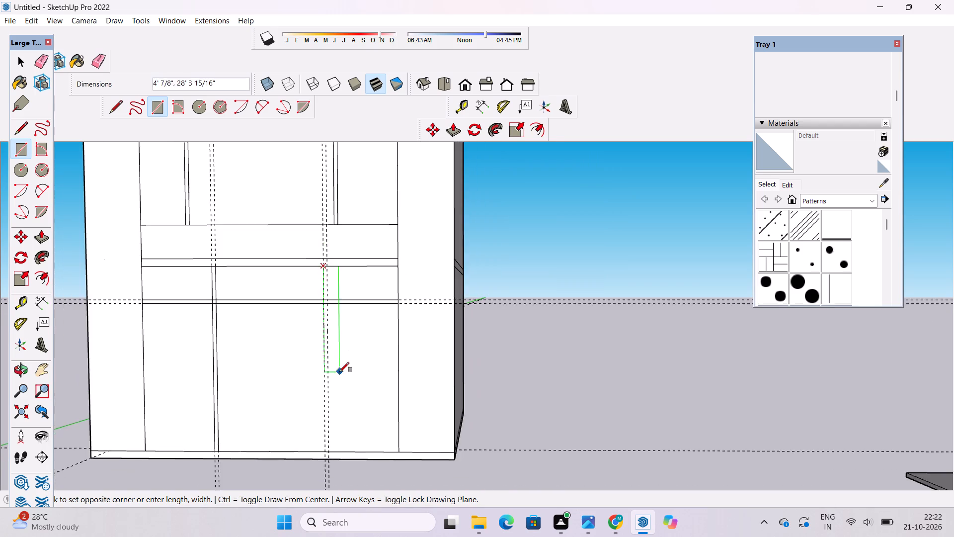
scroll(337, 358, down, 5)
scroll(334, 418, up, 11)
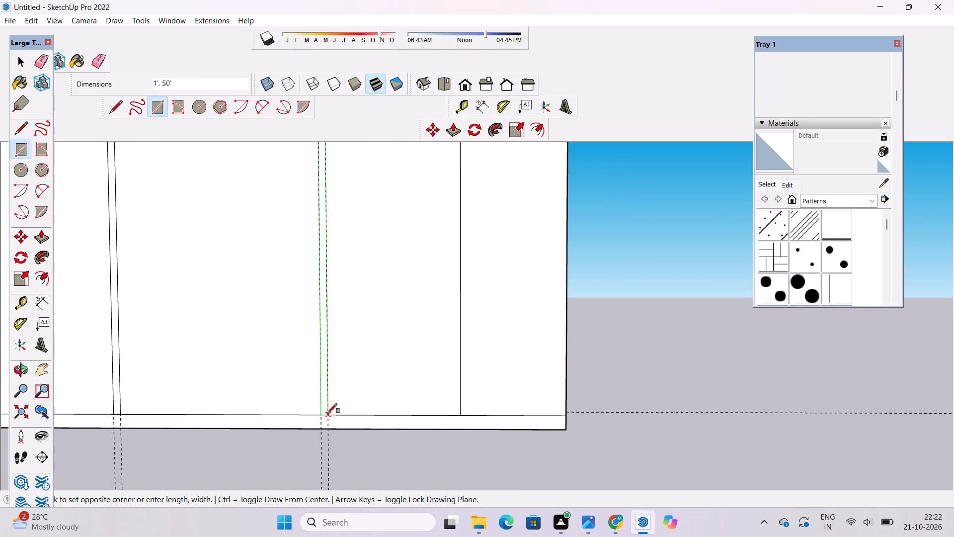
click(327, 414)
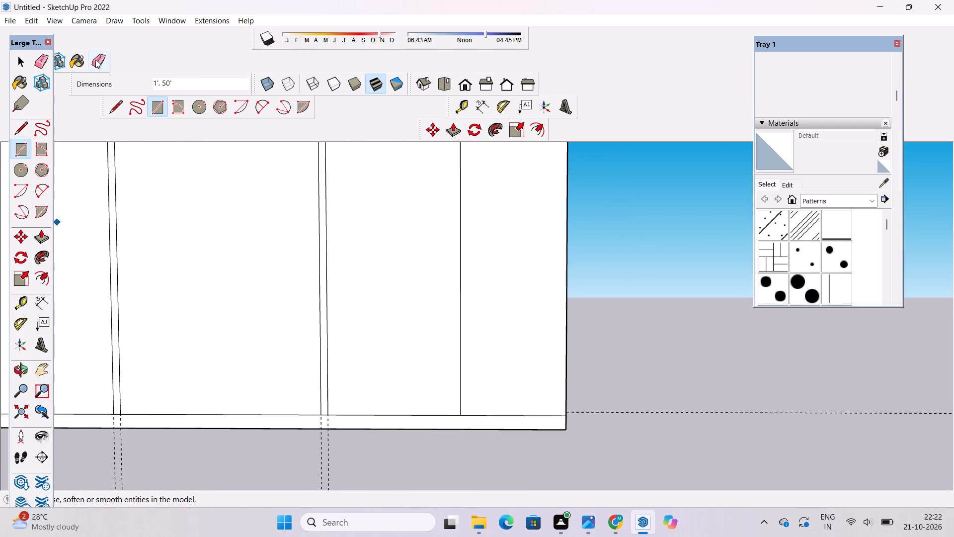
Erase the paired vertical and horizontal guides of the lower front panel and the horizontal guide along the building's base.
click(96, 60)
scroll(339, 234, down, 9)
drag(350, 352, 267, 394)
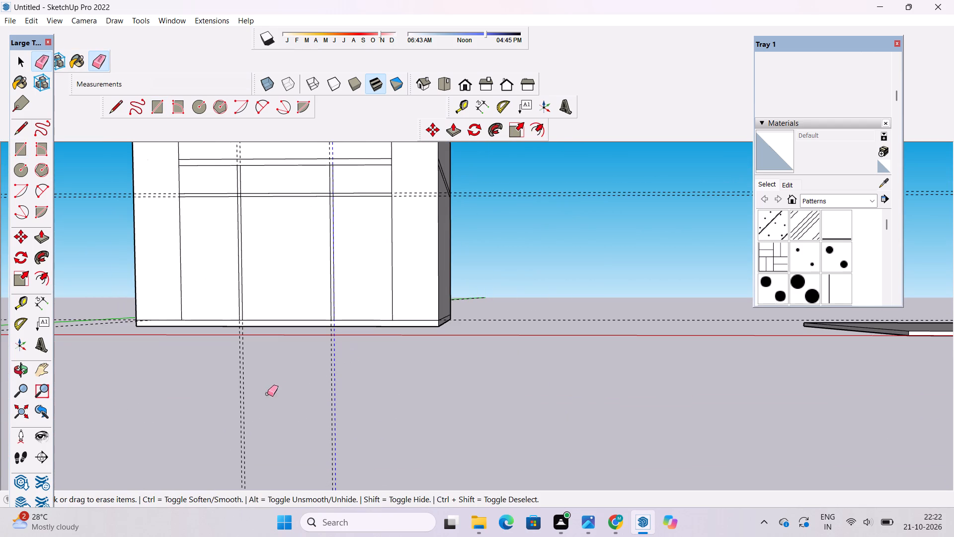
drag(267, 394, 234, 404)
scroll(251, 428, down, 6)
drag(471, 223, 483, 265)
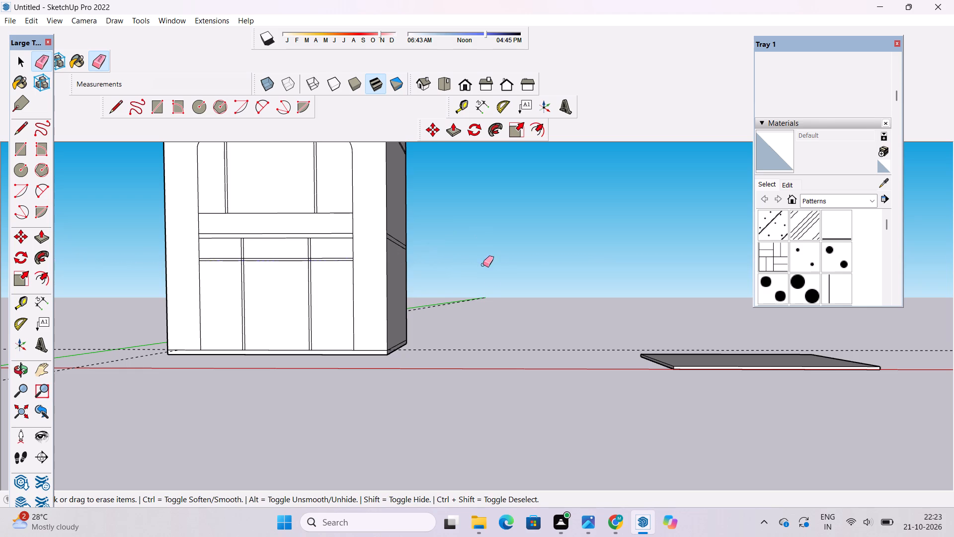
drag(493, 307, 493, 350)
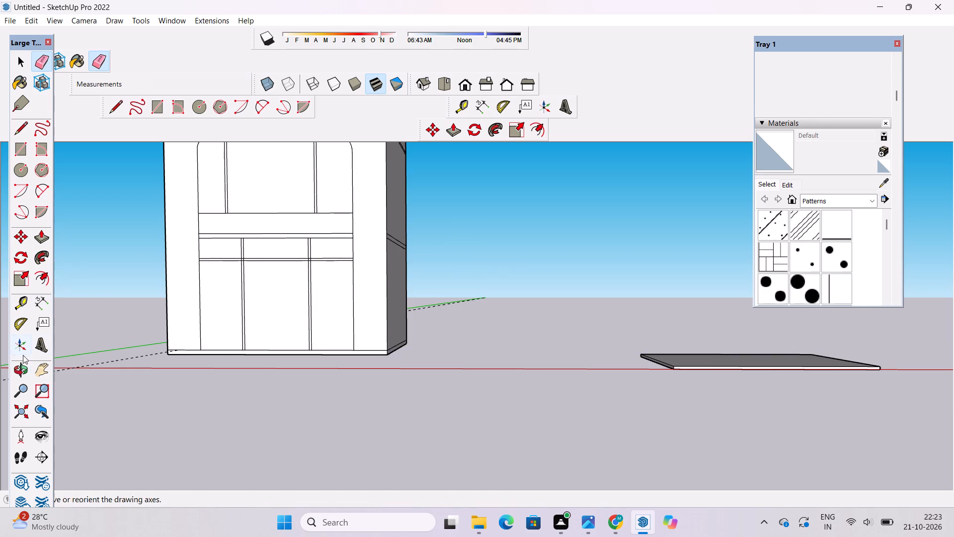
Erase the three segments of the horizontal line just below the middle band, across the lower front panel's full width.
click(19, 372)
scroll(349, 304, down, 5)
drag(353, 306, 394, 385)
scroll(263, 301, up, 5)
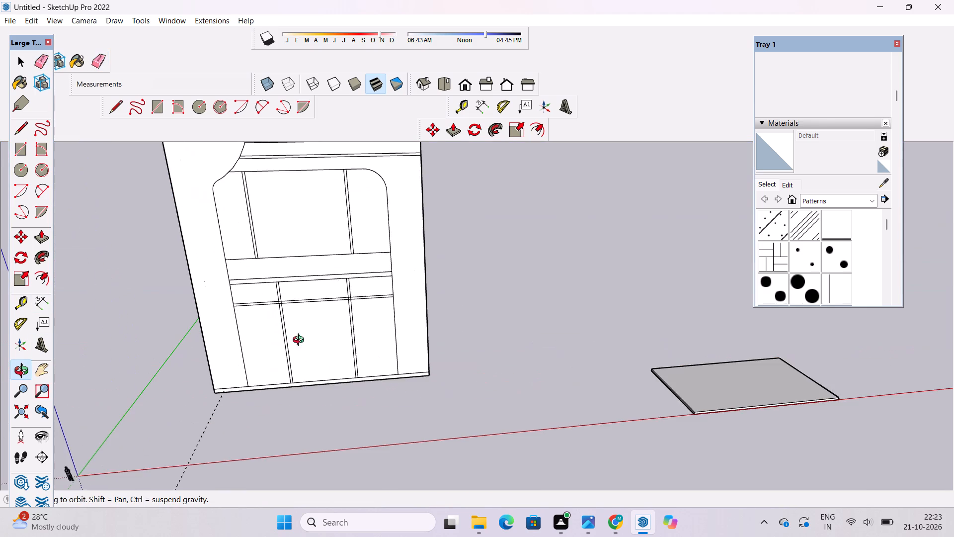
drag(307, 359, 305, 332)
drag(312, 313, 323, 335)
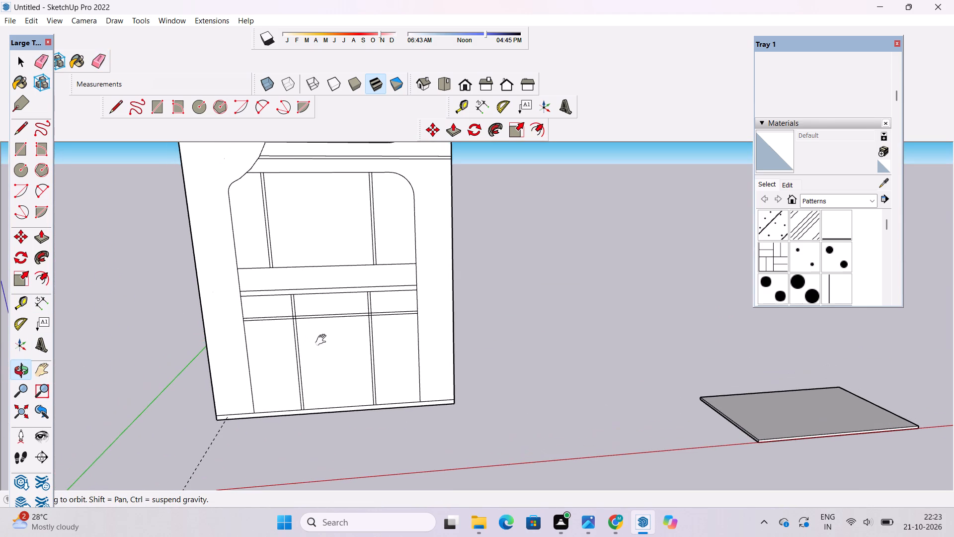
drag(315, 349, 310, 318)
scroll(308, 309, up, 3)
shift+drag(307, 305, 306, 329)
drag(305, 329, 301, 313)
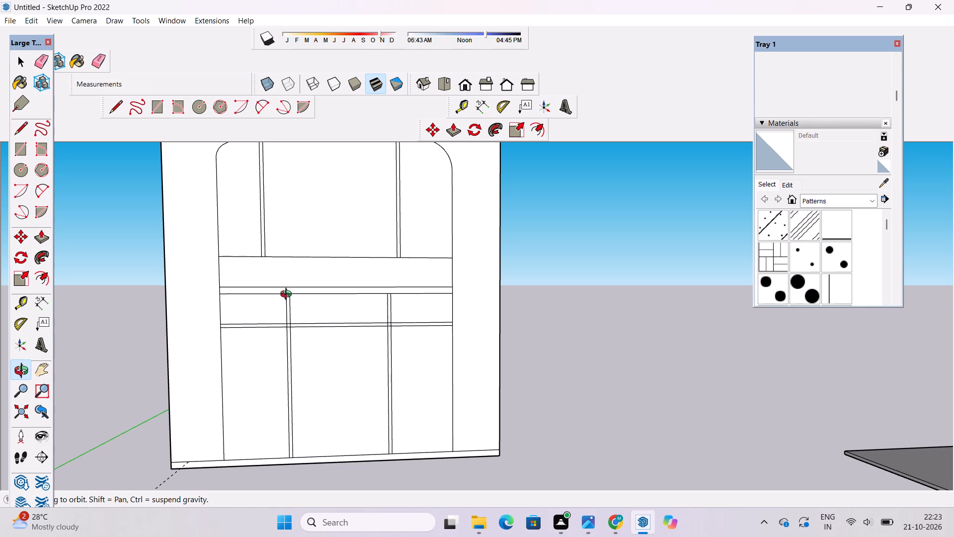
scroll(307, 274, up, 2)
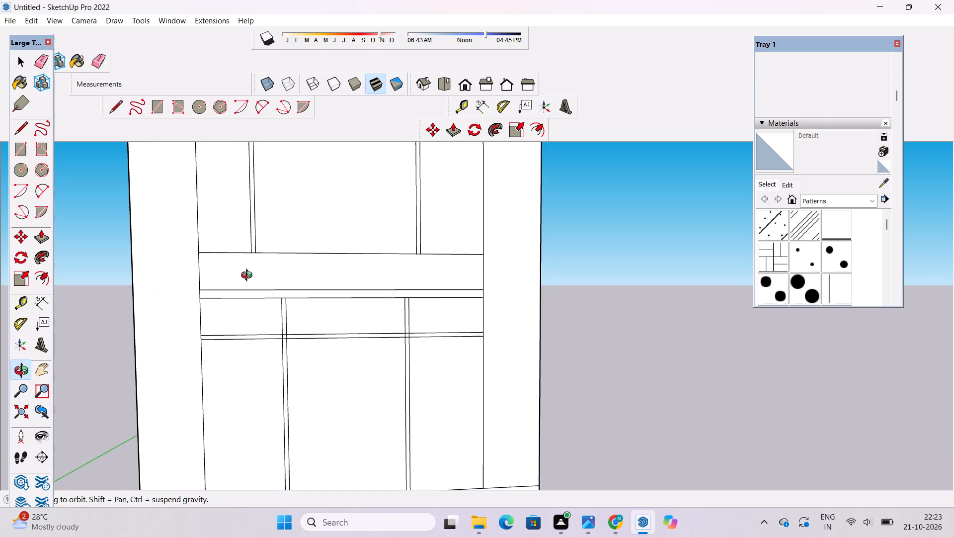
scroll(225, 278, down, 4)
scroll(330, 268, up, 4)
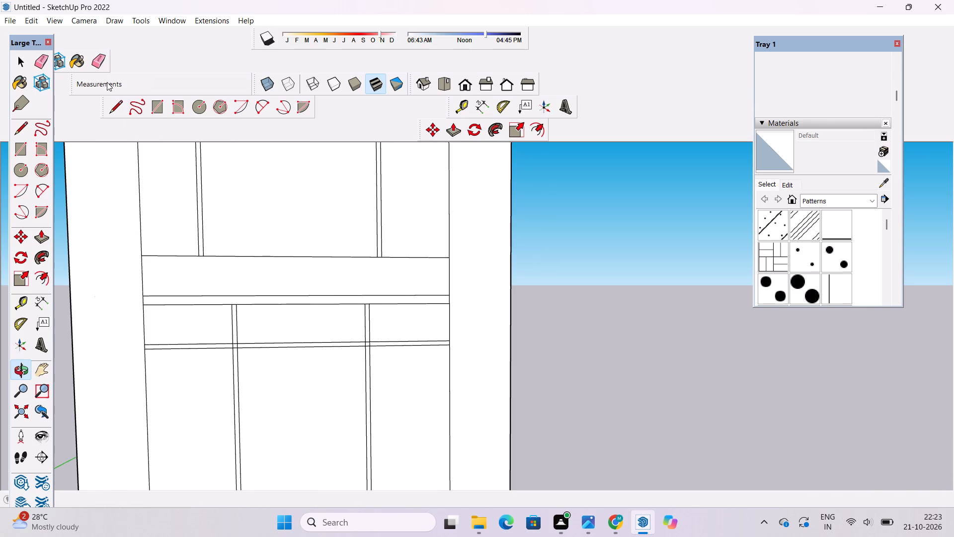
click(96, 65)
scroll(231, 290, down, 2)
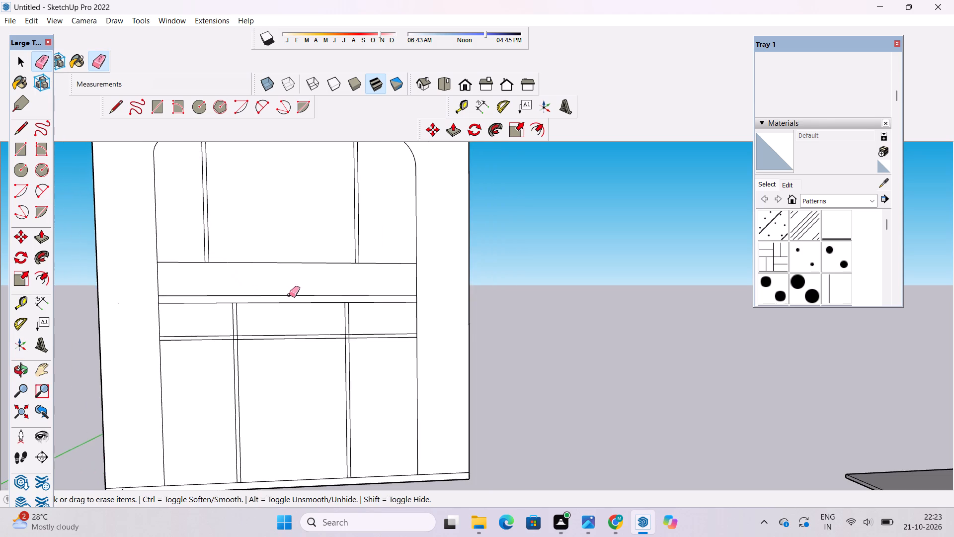
scroll(289, 295, up, 3)
drag(295, 305, 297, 311)
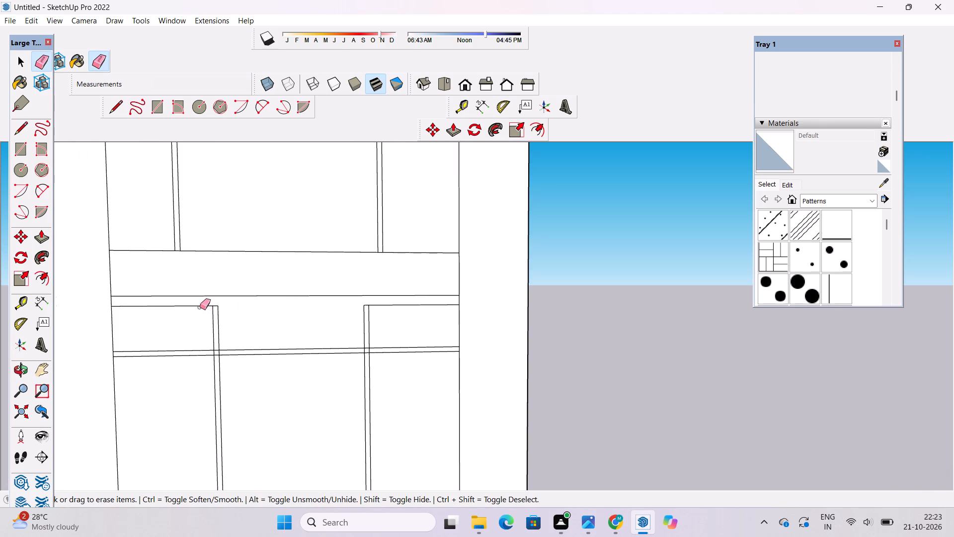
click(199, 306)
click(382, 306)
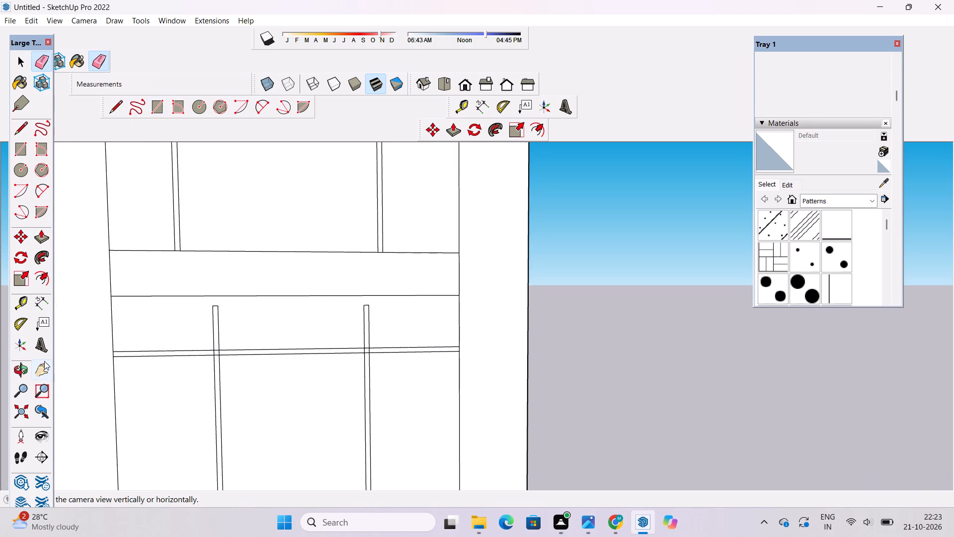
Move the top edge of the lower panel's left vertical strip up 2' to meet the middle band's lower edge.
key(space)
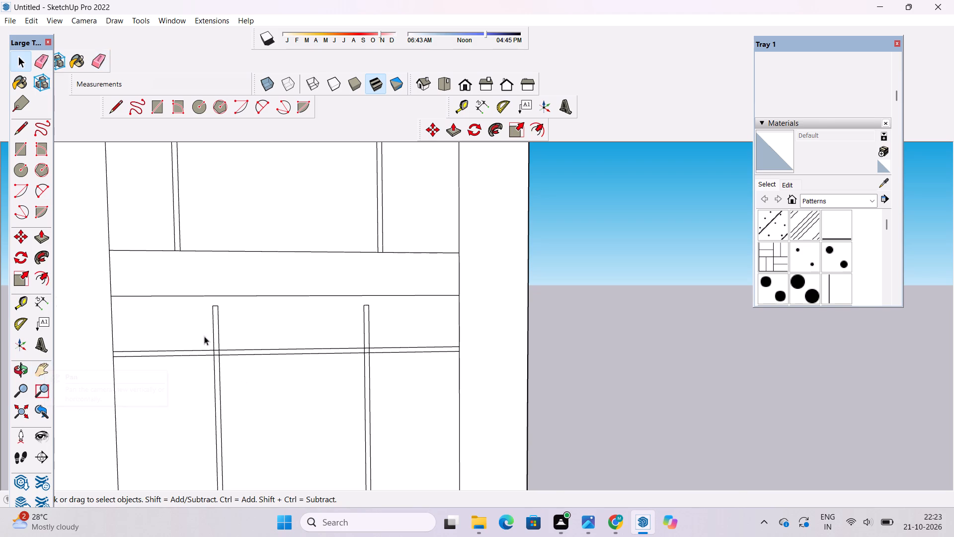
scroll(203, 295, up, 9)
click(230, 313)
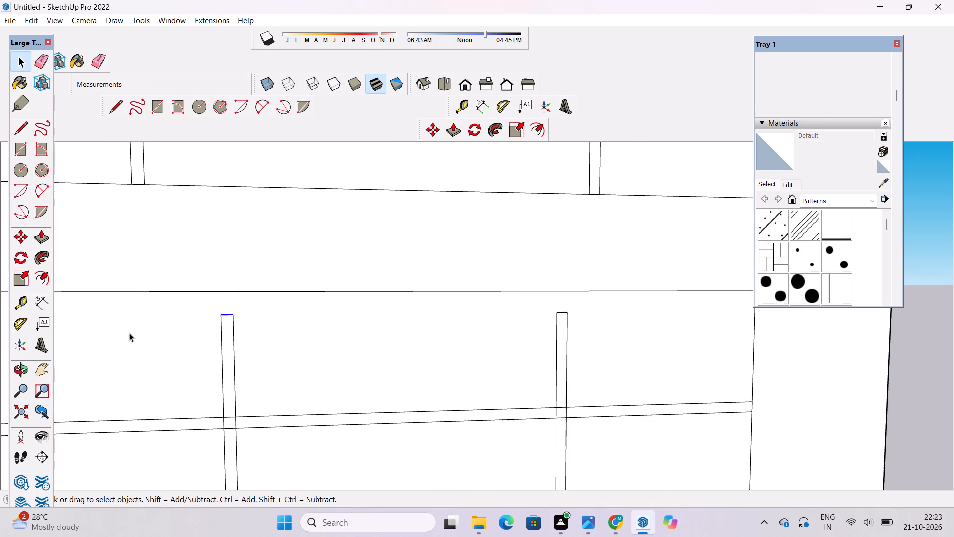
scroll(111, 341, down, 4)
scroll(166, 337, down, 3)
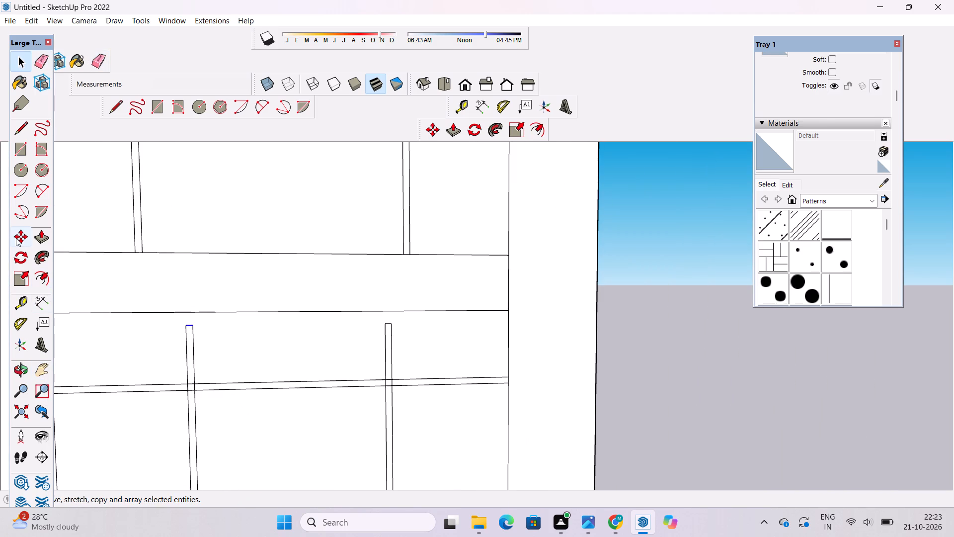
click(16, 238)
scroll(180, 324, up, 14)
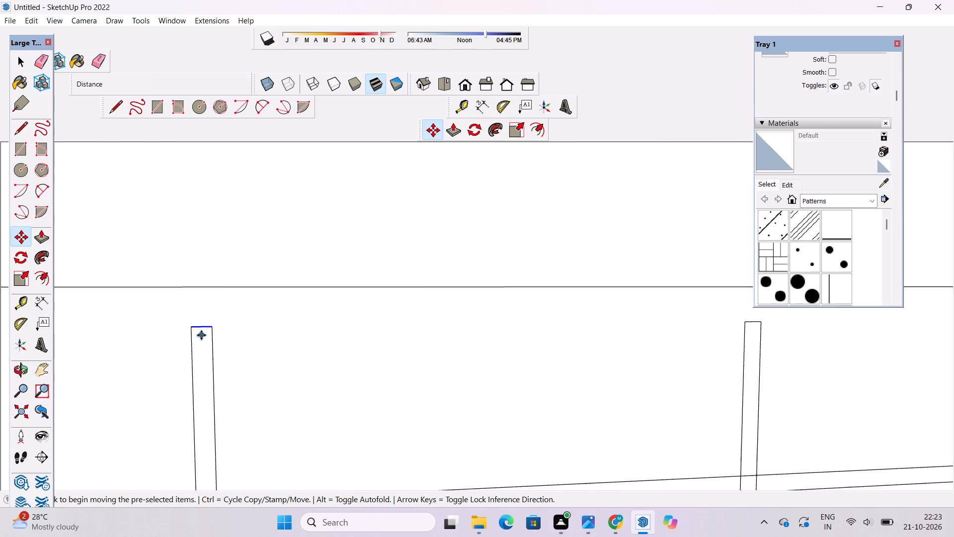
click(202, 325)
click(199, 277)
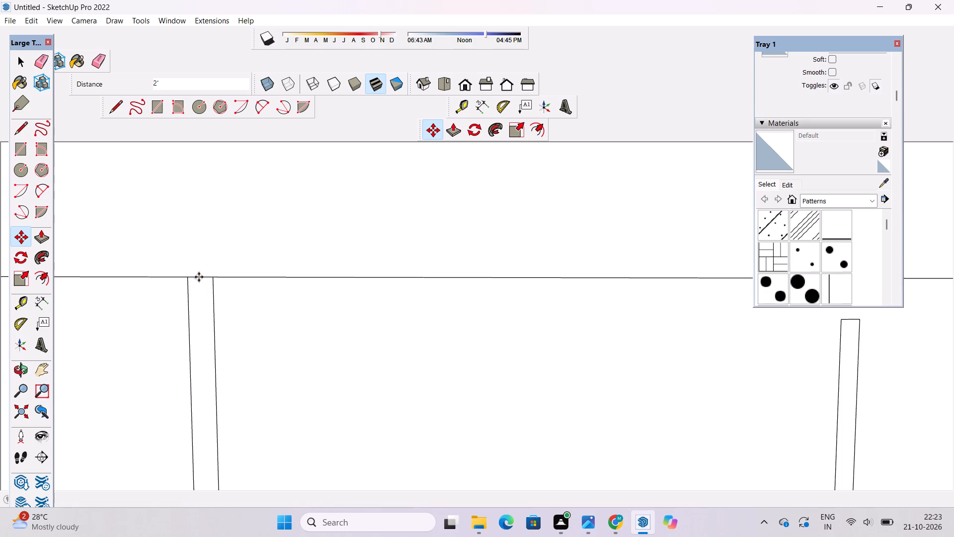
Move the top edge of the lower panel's right vertical strip up 2' to meet the middle band's lower edge.
scroll(199, 351, down, 20)
scroll(199, 351, down, 2)
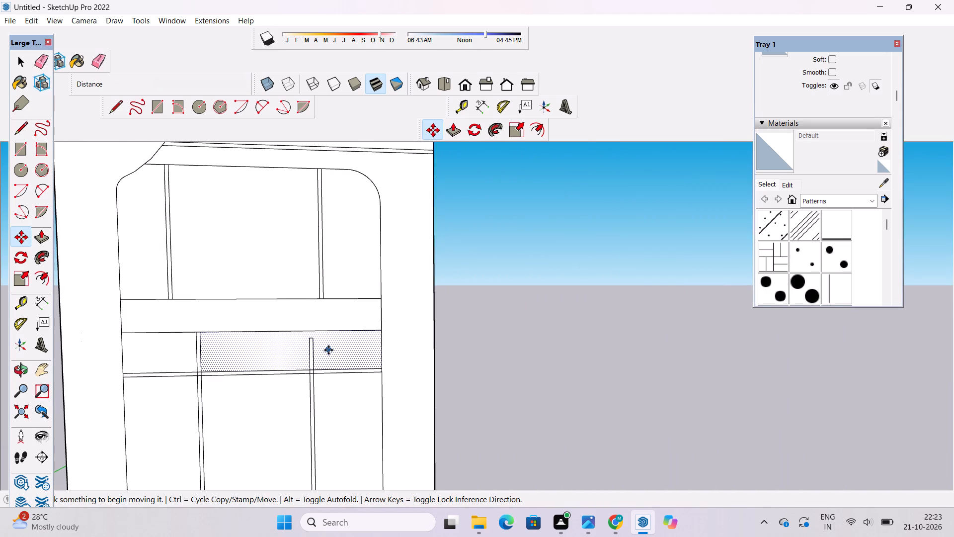
scroll(329, 345, up, 5)
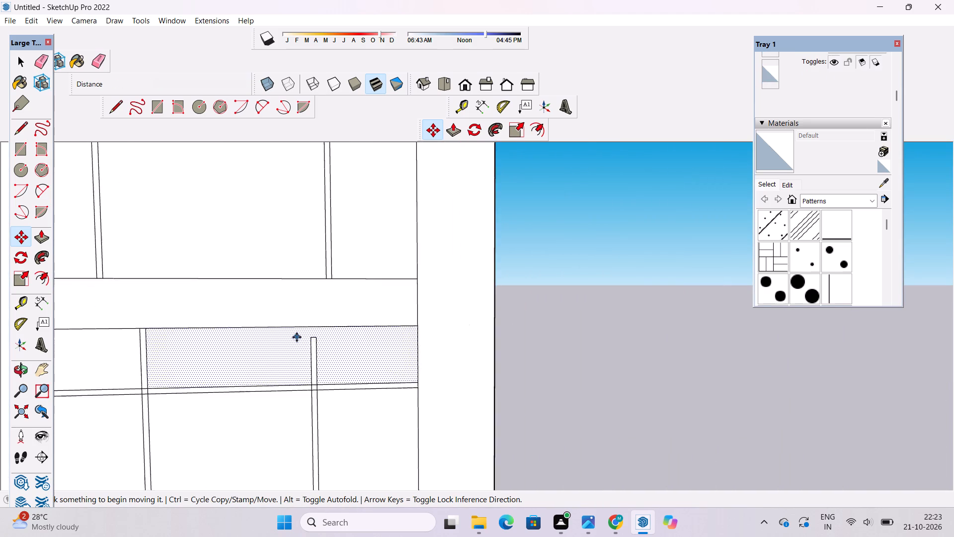
scroll(311, 342, up, 10)
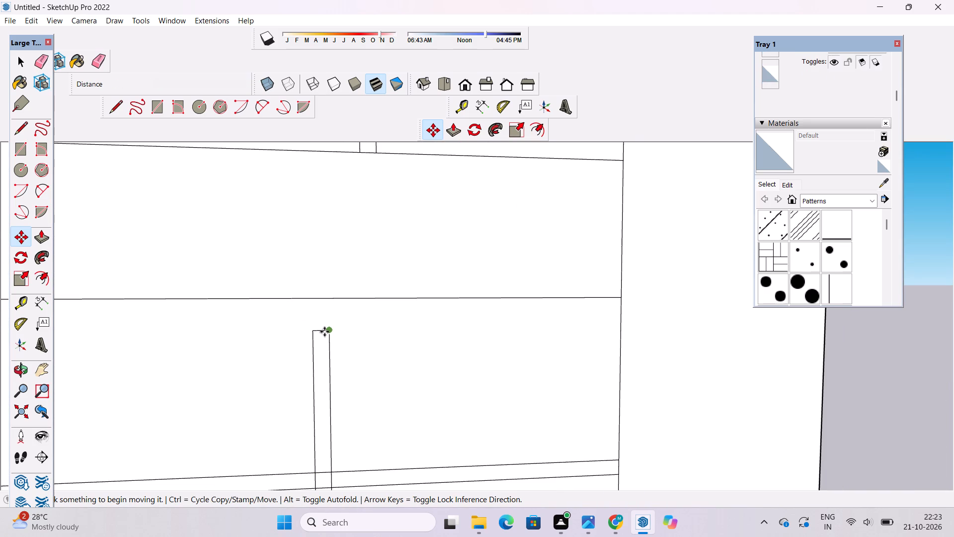
key(space)
click(324, 332)
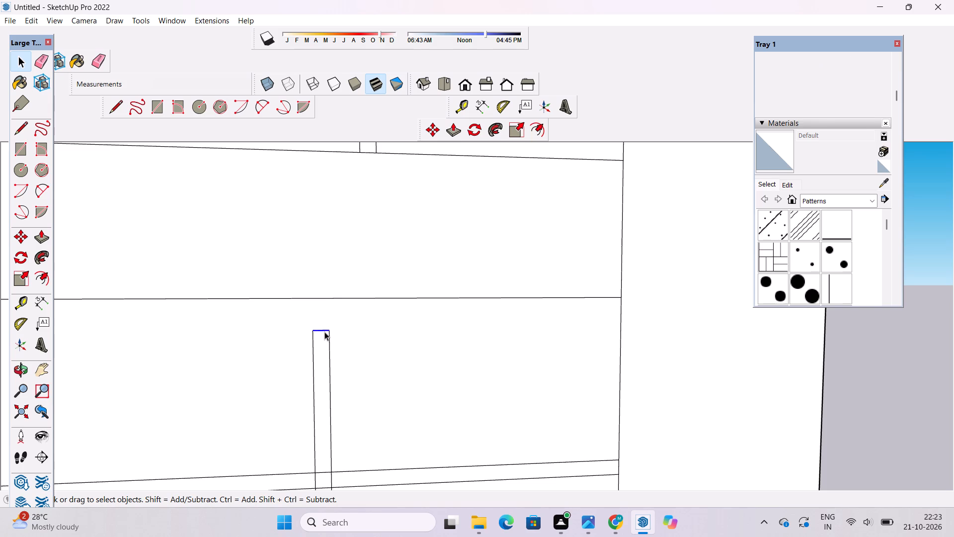
click(16, 233)
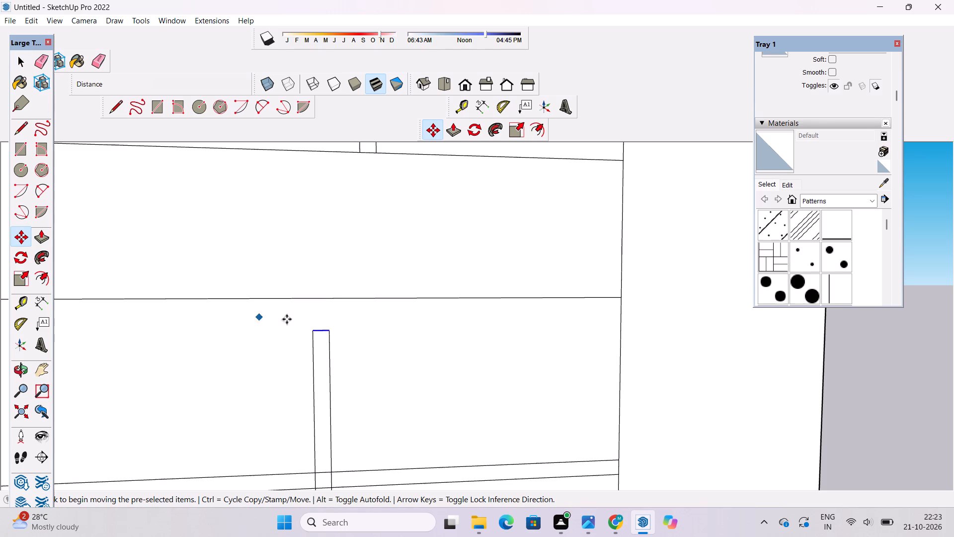
scroll(319, 339, up, 9)
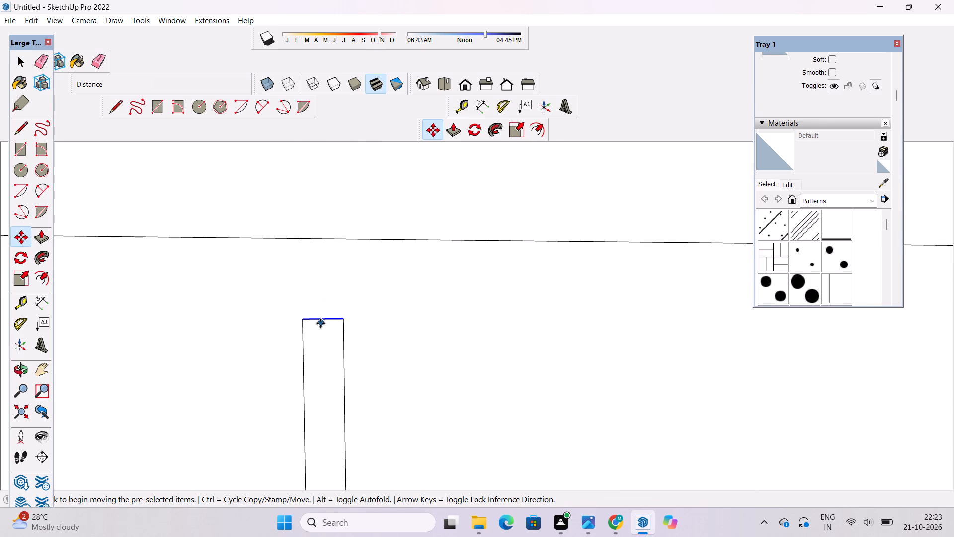
click(321, 315)
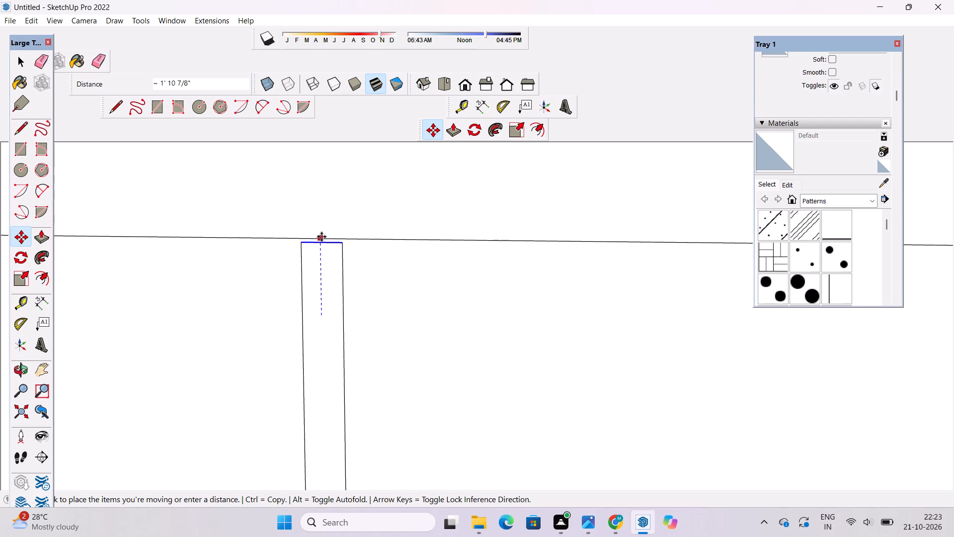
key(space)
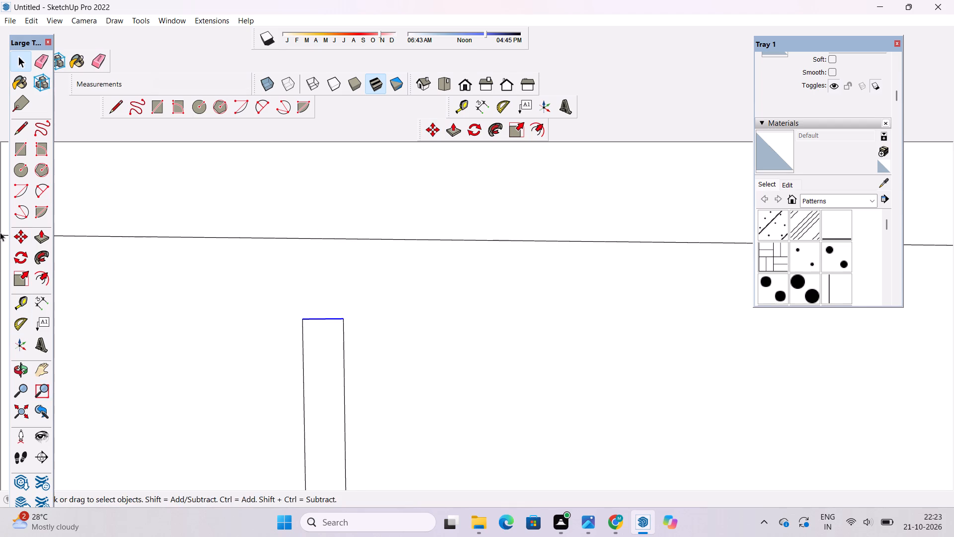
click(25, 237)
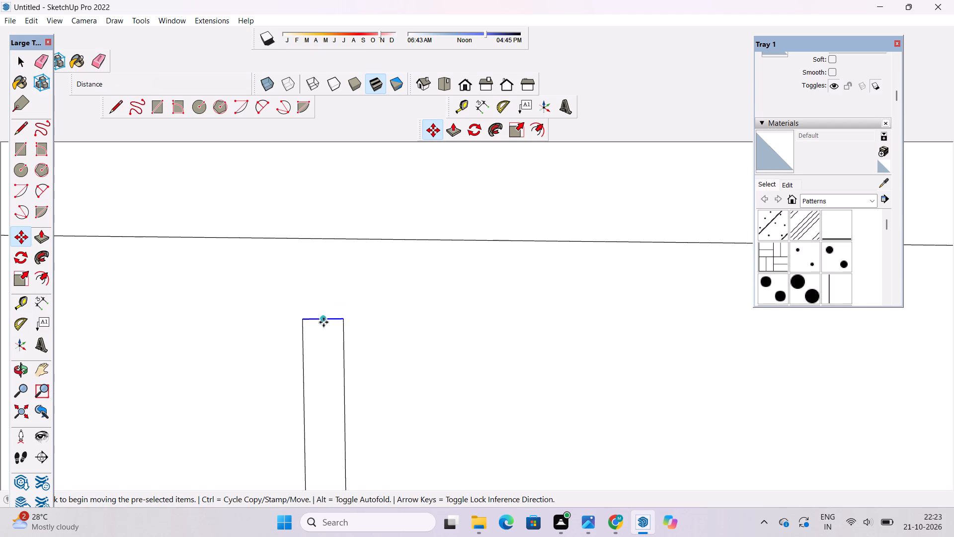
click(321, 318)
click(318, 238)
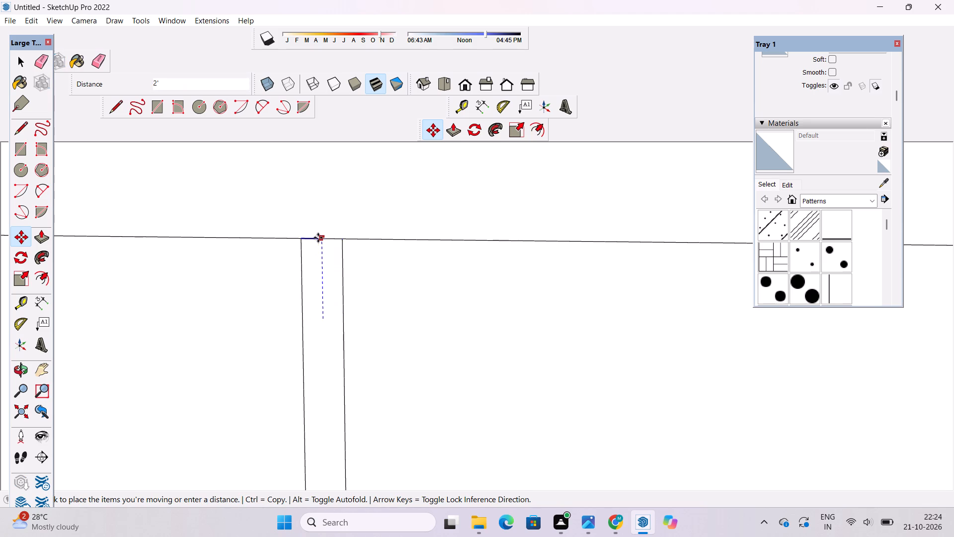
key(space)
Examine the building's front strips and both side faces from several angles, including from above.
text(o)
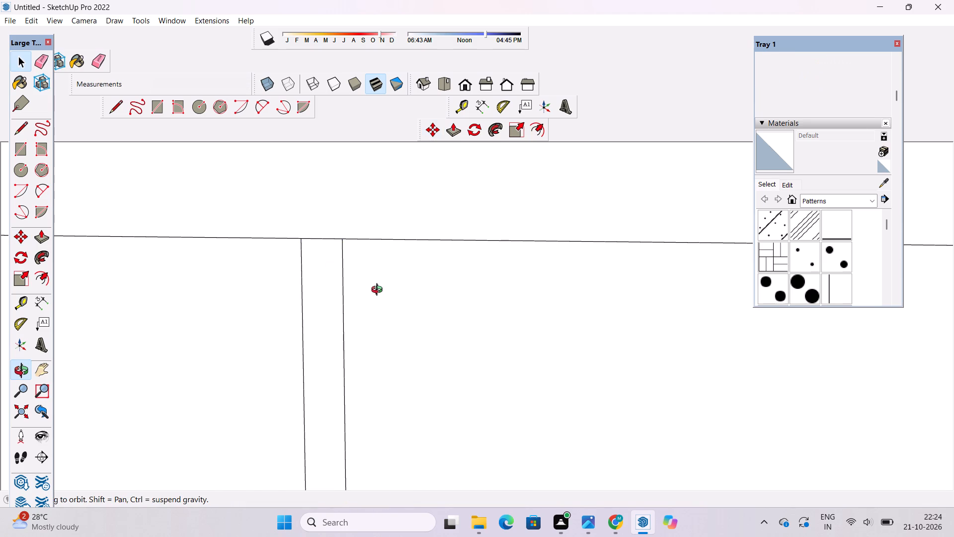
scroll(380, 292, down, 17)
scroll(378, 289, down, 8)
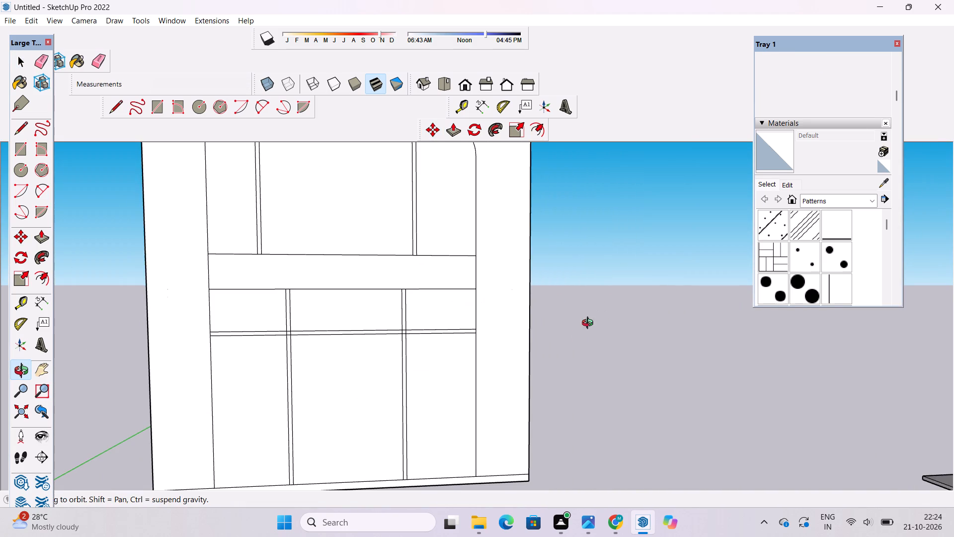
drag(555, 364, 544, 347)
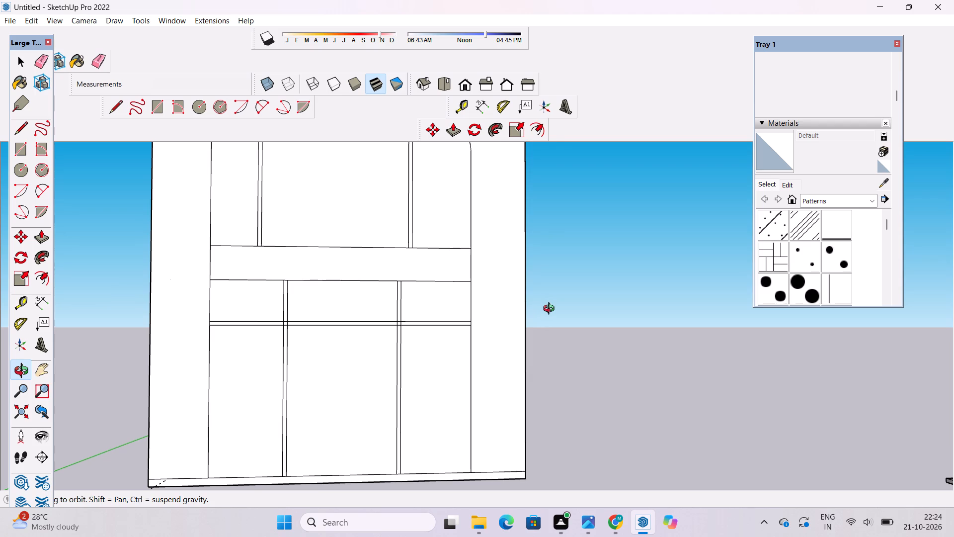
scroll(552, 311, down, 1)
shift+drag(542, 325, 540, 352)
scroll(373, 389, up, 1)
shift+drag(373, 389, 393, 360)
drag(393, 359, 413, 390)
shift+drag(323, 360, 327, 378)
drag(402, 357, 345, 357)
shift+scroll(344, 357, down, 2)
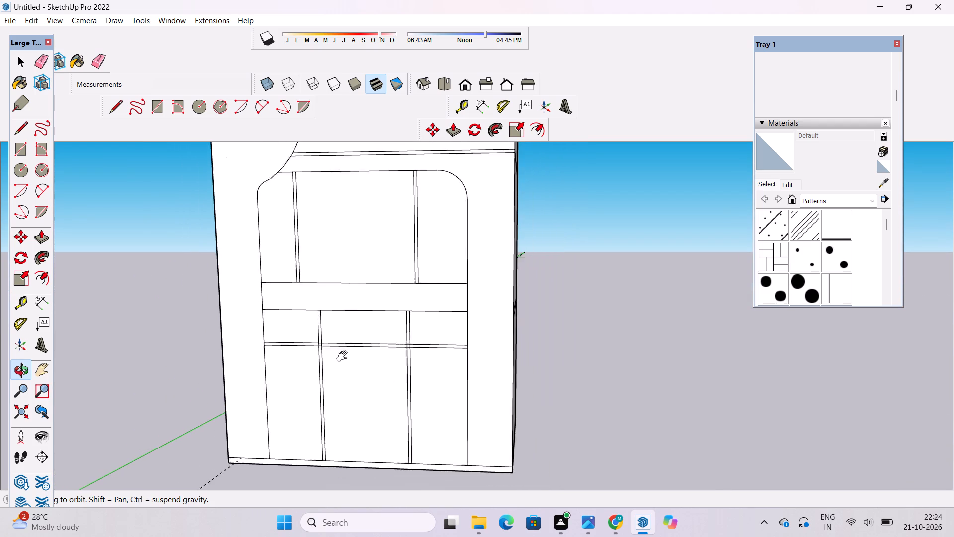
shift+scroll(344, 357, down, 2)
shift+drag(371, 356, 347, 358)
scroll(446, 342, up, 1)
shift+drag(449, 349, 450, 357)
drag(481, 346, 219, 344)
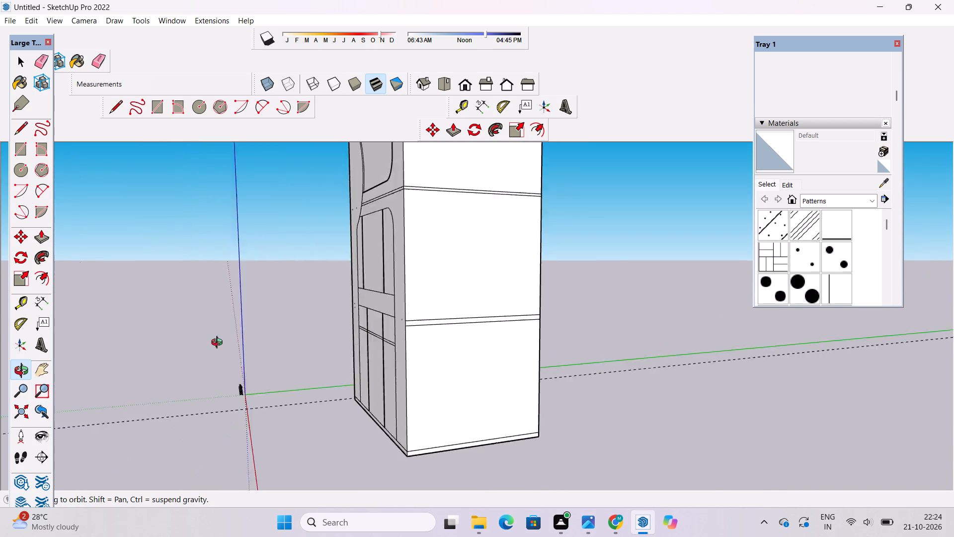
drag(219, 344, 473, 370)
scroll(495, 355, down, 4)
drag(218, 413, 436, 386)
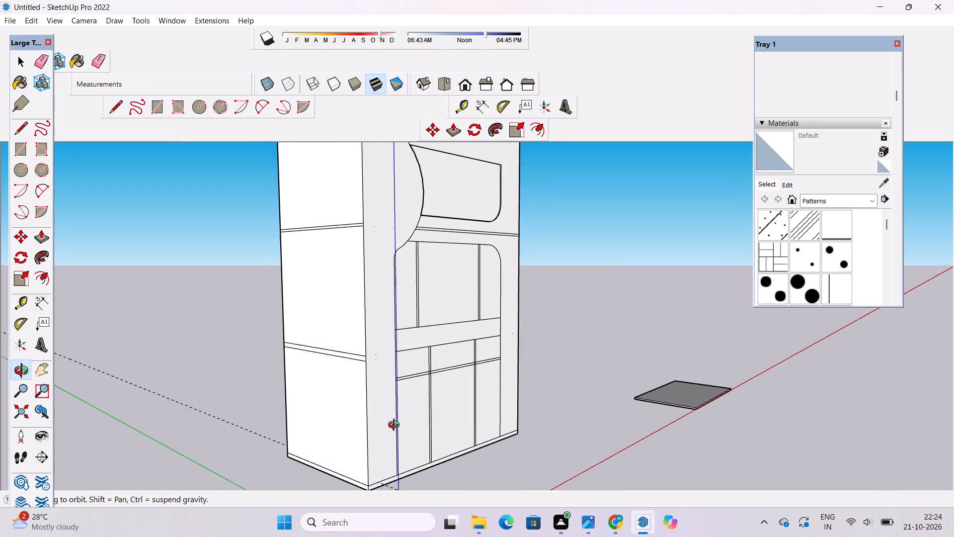
shift+drag(396, 428, 388, 389)
drag(385, 394, 346, 425)
scroll(343, 443, down, 5)
shift+drag(341, 444, 334, 408)
drag(335, 408, 298, 457)
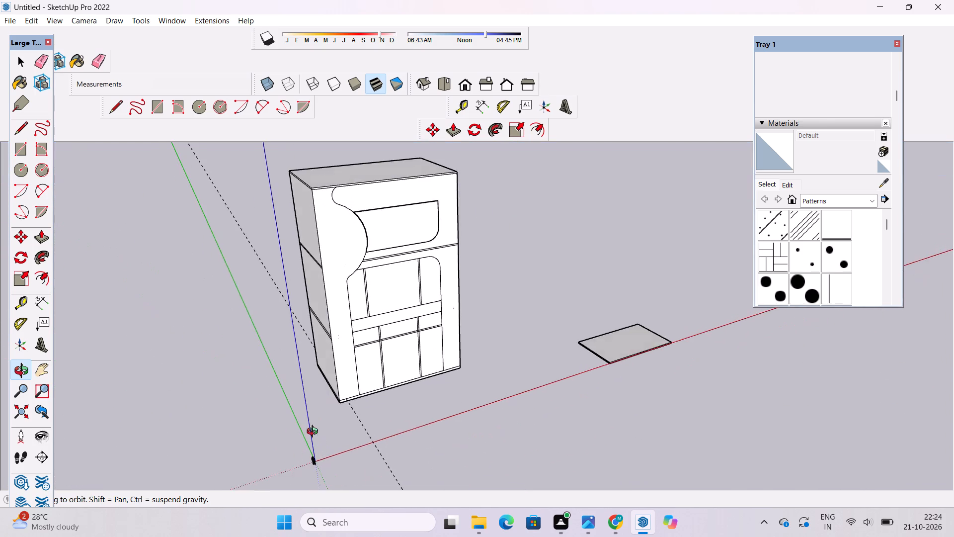
scroll(322, 426, up, 3)
shift+drag(327, 420, 316, 448)
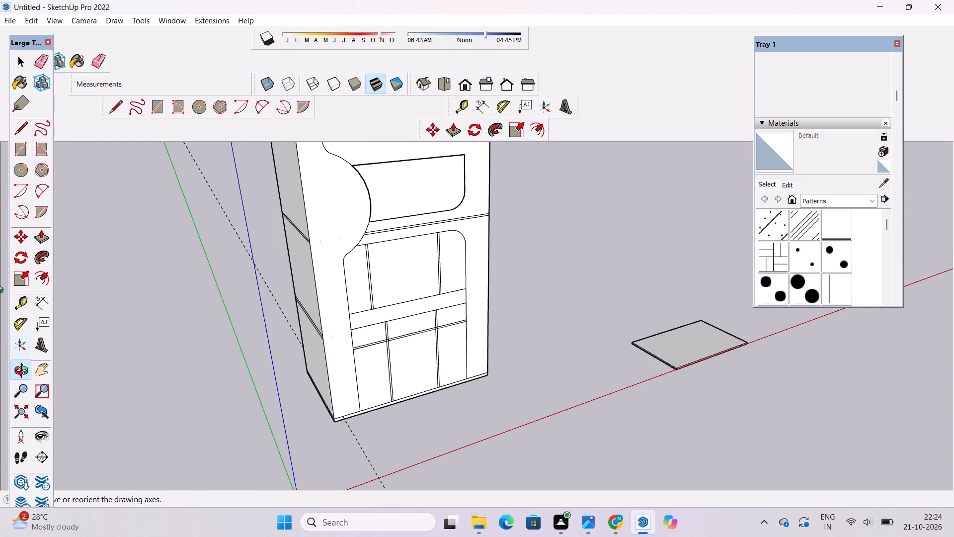
Erase the remaining dashed guide line on the ground beneath the building, parallel to the green axis.
click(103, 64)
click(213, 207)
drag(209, 178, 217, 199)
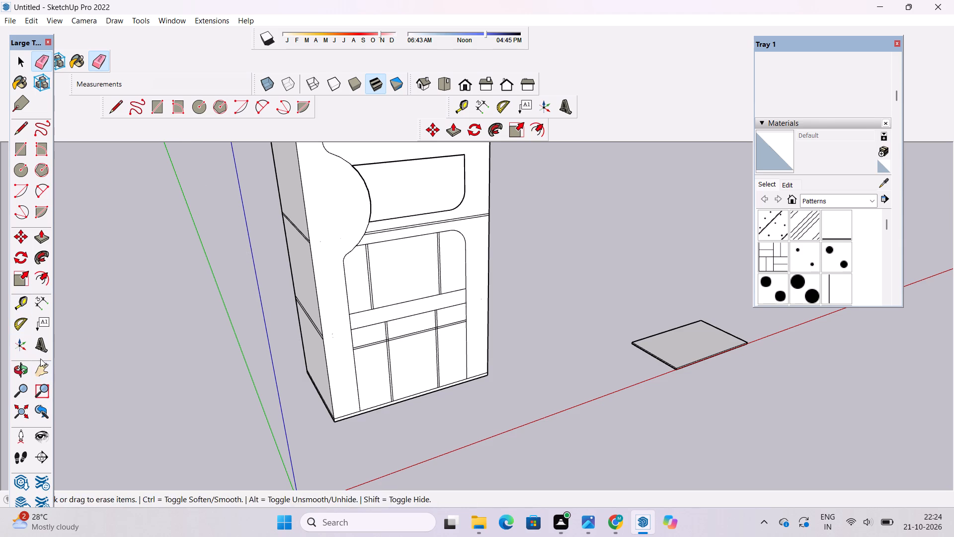
Examine the building's detailed front and the adjoining side face with its floor lines.
click(19, 365)
scroll(78, 382, down, 6)
drag(166, 416, 148, 355)
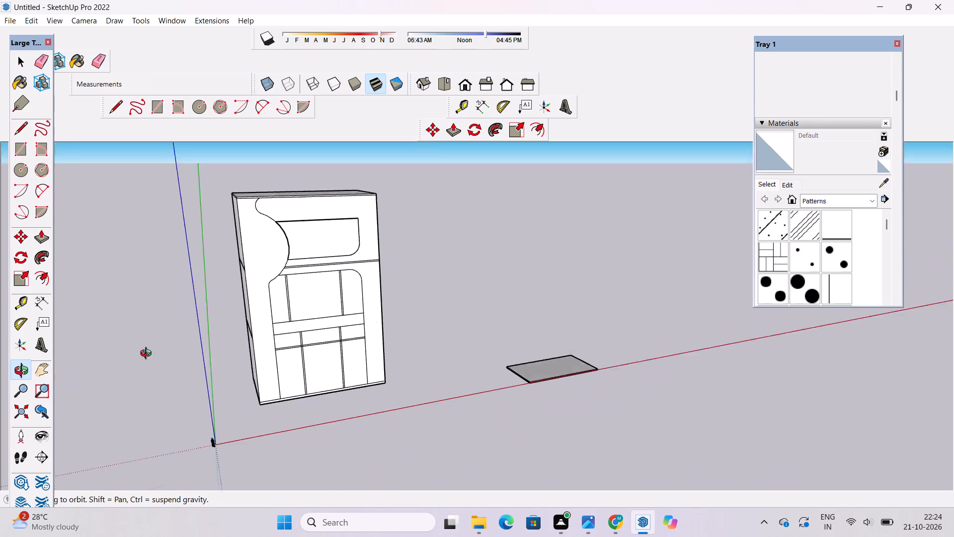
drag(148, 355, 152, 325)
scroll(223, 274, down, 5)
scroll(224, 274, up, 11)
drag(267, 270, 349, 272)
scroll(267, 288, down, 6)
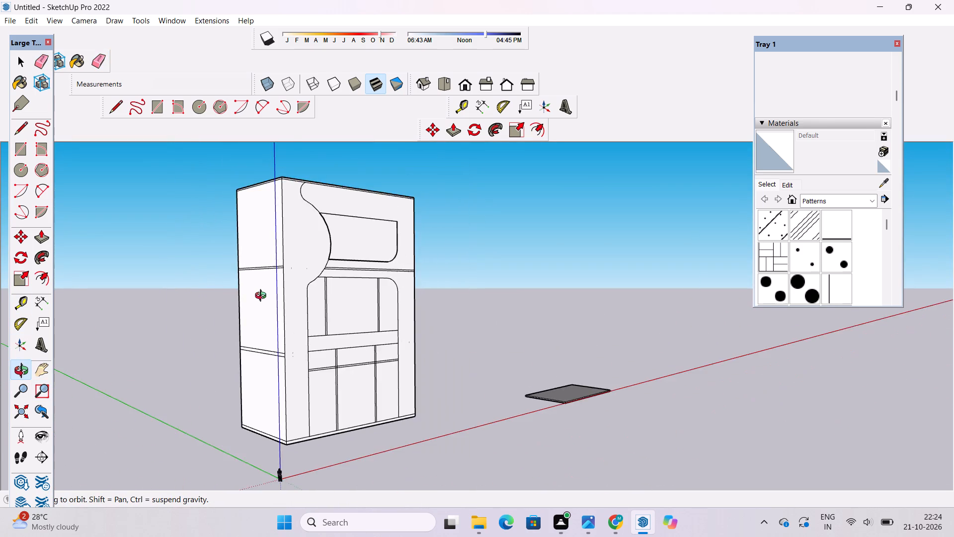
drag(258, 309, 358, 329)
Erase both pairs of horizontal floor lines on the building's left side face, next to the front's curved outline.
click(92, 62)
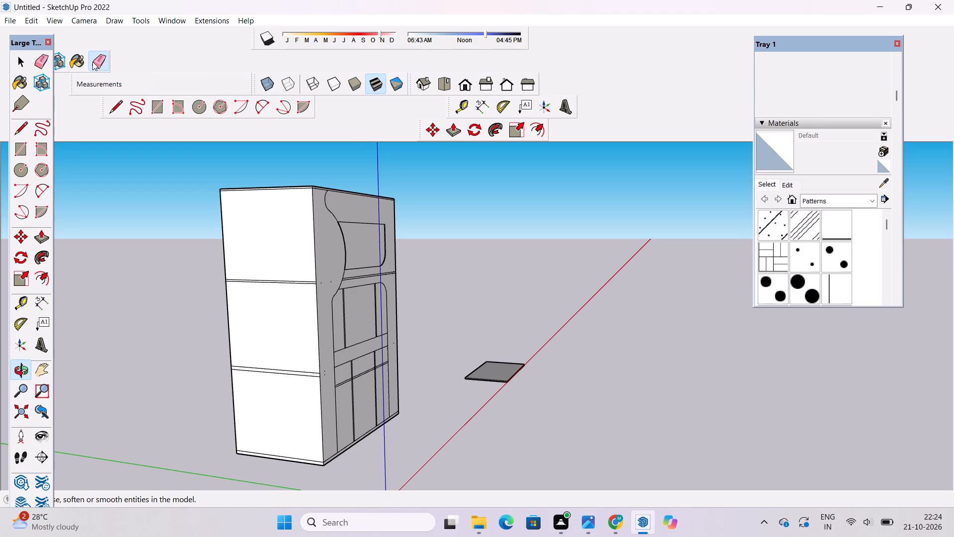
drag(301, 255, 301, 299)
drag(302, 340, 294, 389)
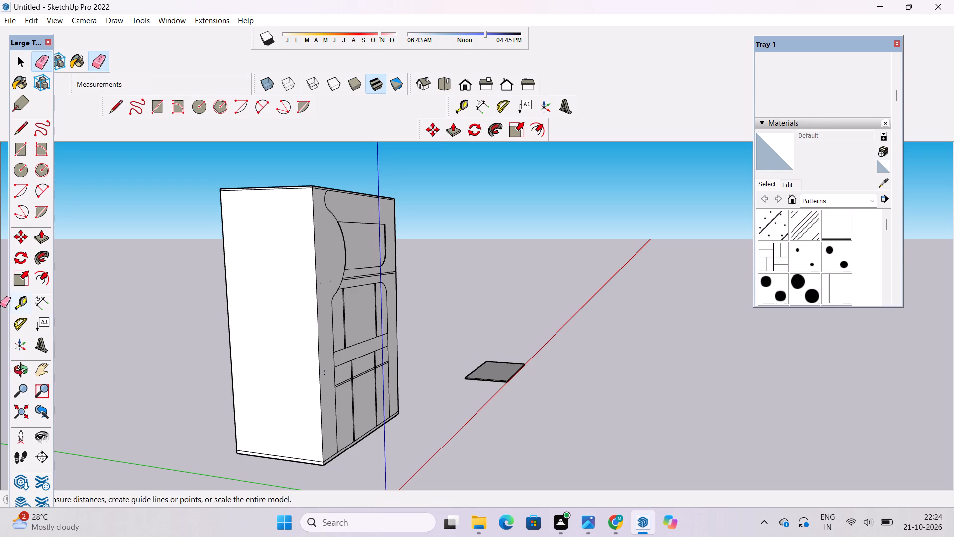
Erase the upper pair of horizontal floor lines on the building's right side face, including the short leftover segment at the rear edge.
click(27, 369)
scroll(151, 336, down, 6)
drag(258, 342, 134, 365)
scroll(151, 365, down, 10)
drag(165, 397, 131, 311)
scroll(281, 325, up, 11)
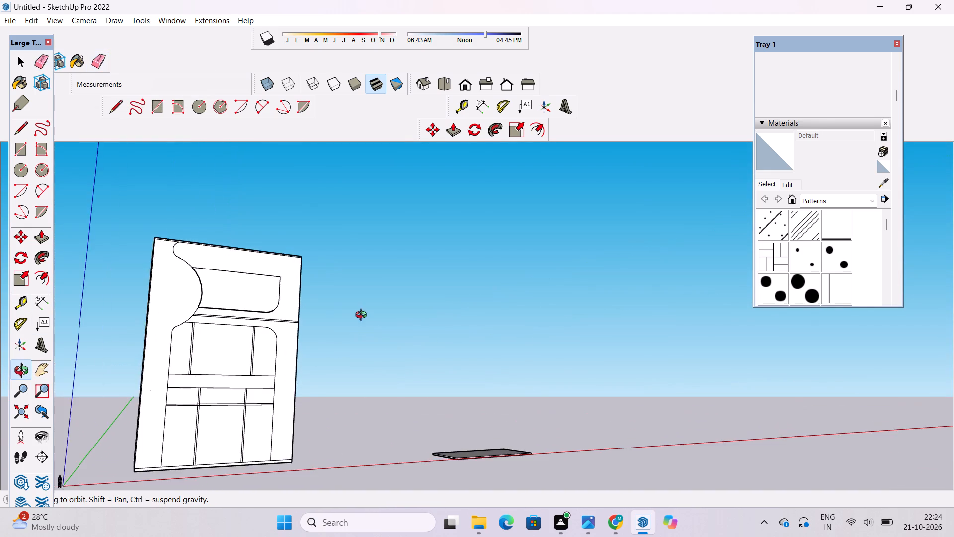
drag(363, 319, 153, 372)
scroll(253, 351, down, 4)
scroll(287, 353, up, 5)
drag(291, 358, 437, 239)
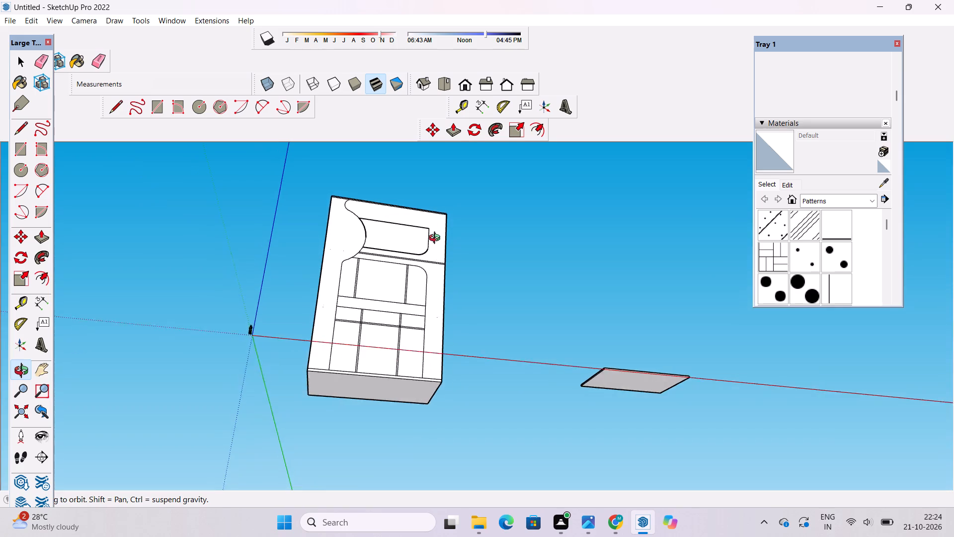
drag(437, 239, 208, 418)
scroll(383, 305, up, 1)
drag(406, 374, 390, 319)
scroll(418, 282, up, 4)
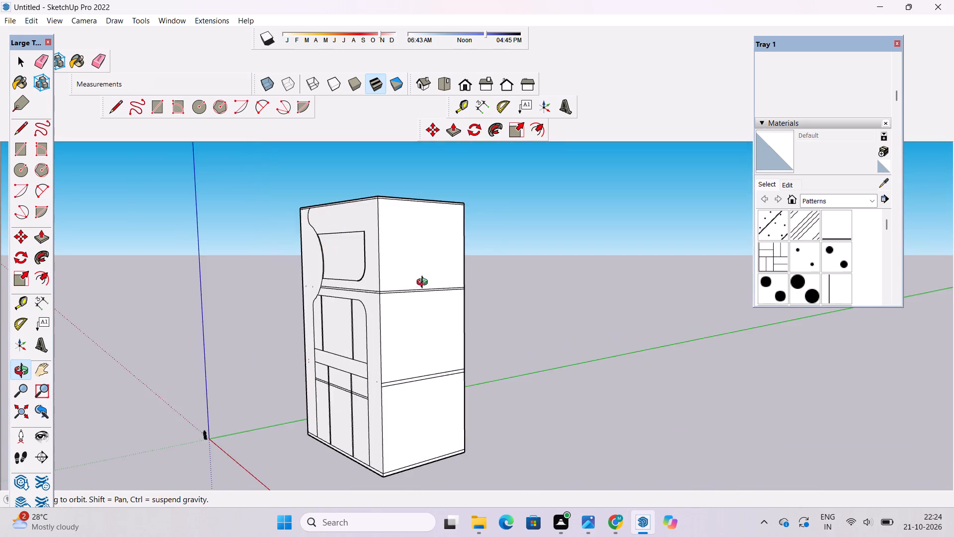
scroll(424, 283, up, 3)
drag(434, 325, 396, 317)
drag(95, 60, 101, 64)
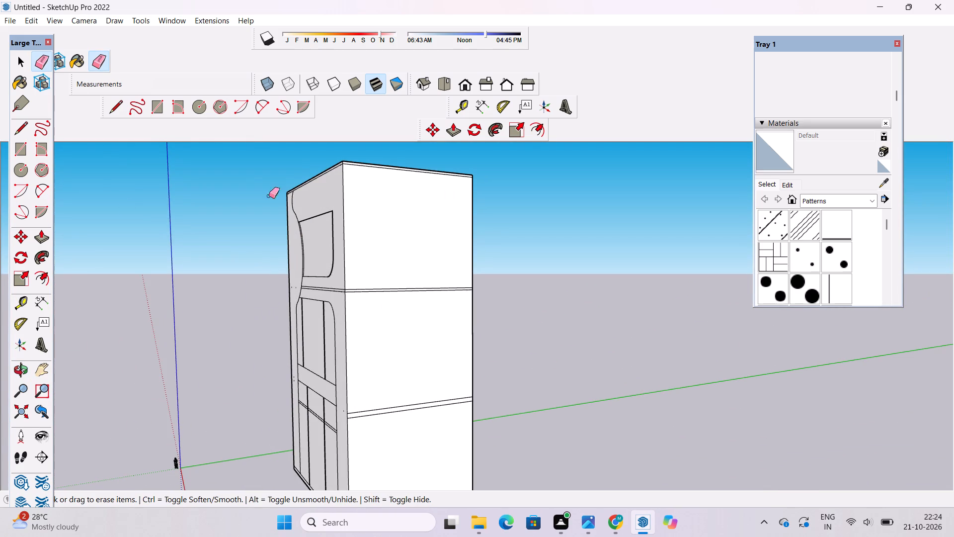
drag(417, 251, 425, 293)
scroll(456, 307, up, 6)
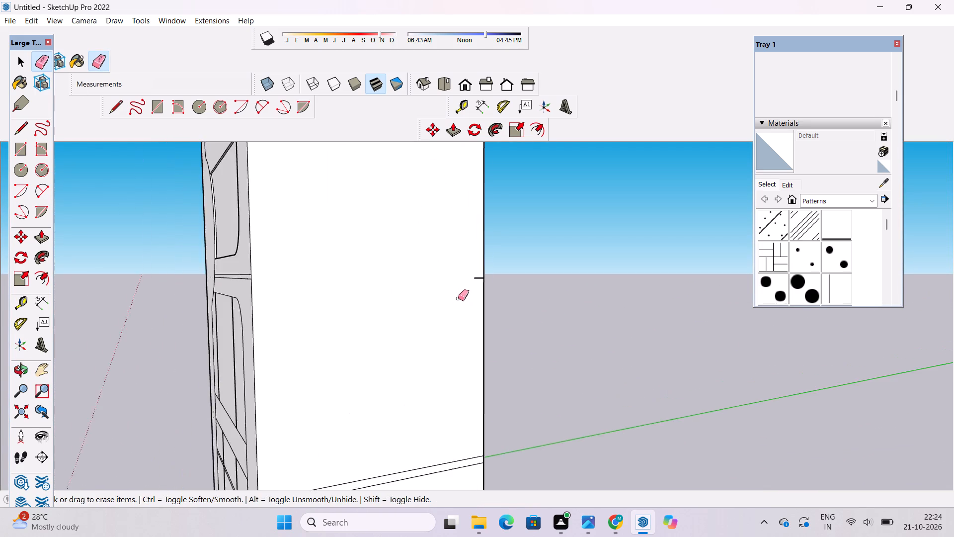
scroll(458, 298, up, 4)
drag(479, 237, 495, 266)
Erase the lower pair of horizontal floor lines on the right side face, including the leftover segment at the rear edge.
scroll(462, 225, down, 11)
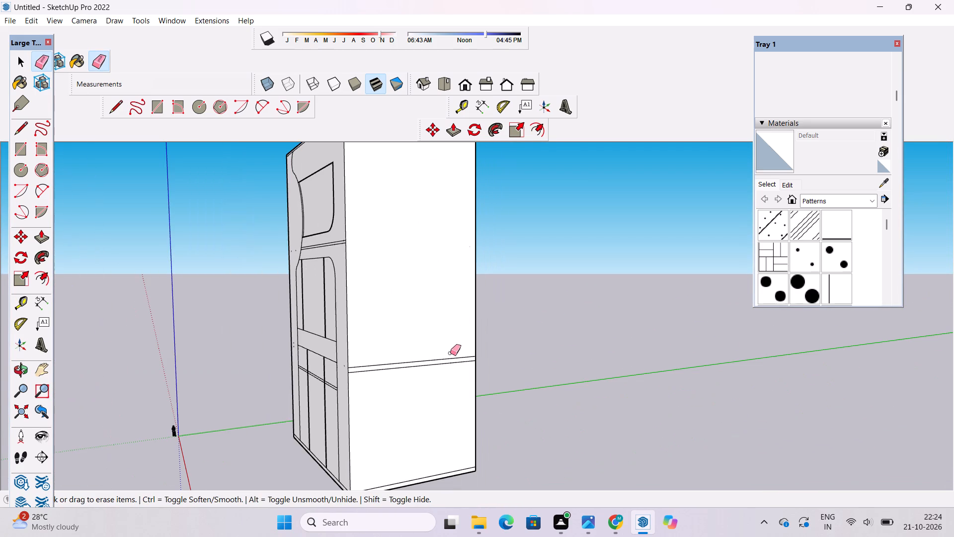
drag(441, 339, 449, 385)
scroll(416, 357, up, 4)
drag(421, 334, 431, 377)
drag(477, 336, 482, 351)
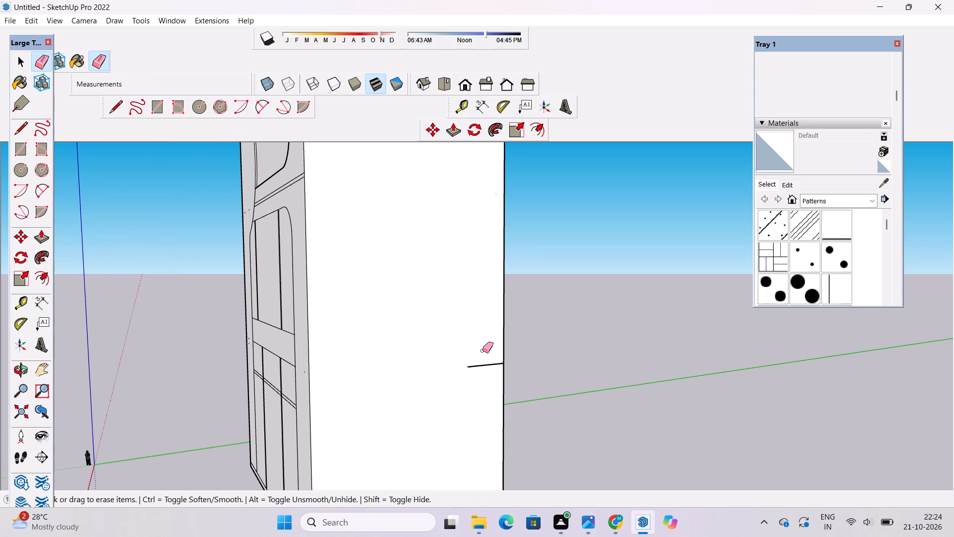
drag(482, 351, 485, 370)
scroll(483, 359, up, 3)
drag(480, 358, 459, 361)
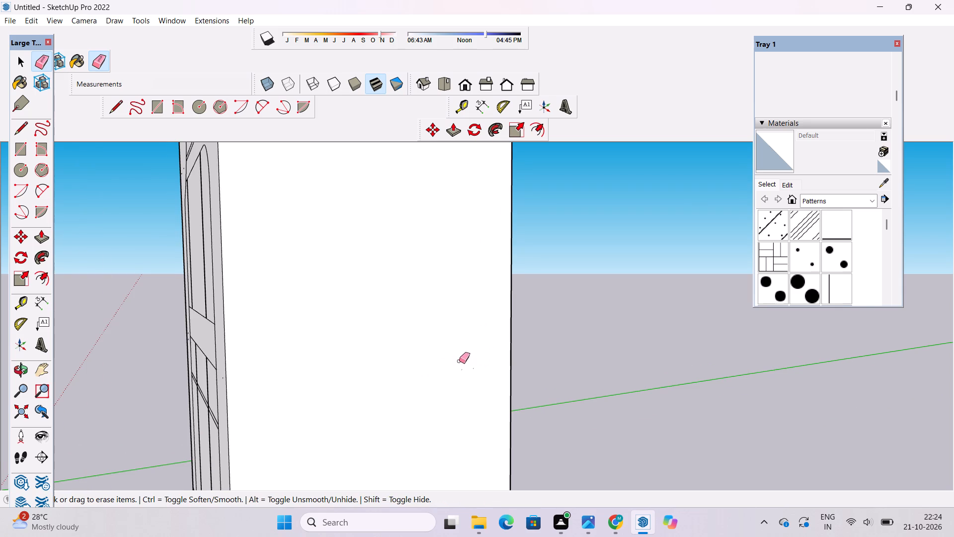
Examine the cleaned right side face and the building's whole front from a wider view.
click(21, 372)
scroll(182, 354, down, 6)
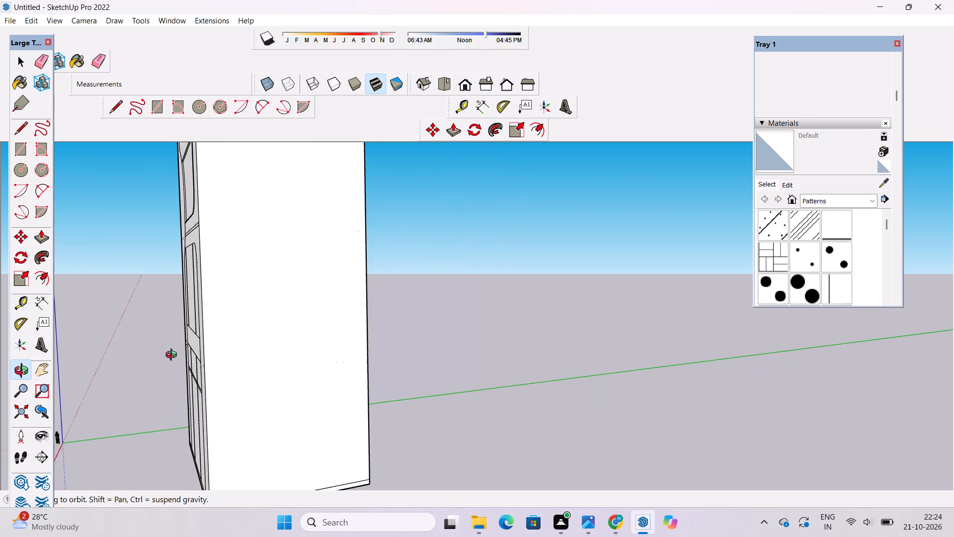
drag(188, 363, 256, 361)
scroll(264, 355, down, 8)
drag(176, 359, 339, 332)
scroll(251, 324, down, 7)
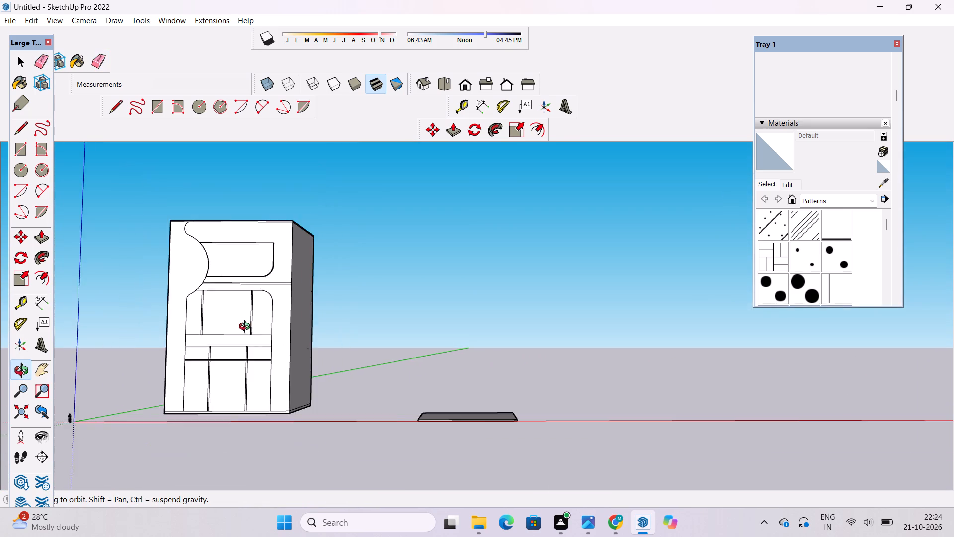
drag(251, 337, 311, 371)
scroll(327, 374, down, 6)
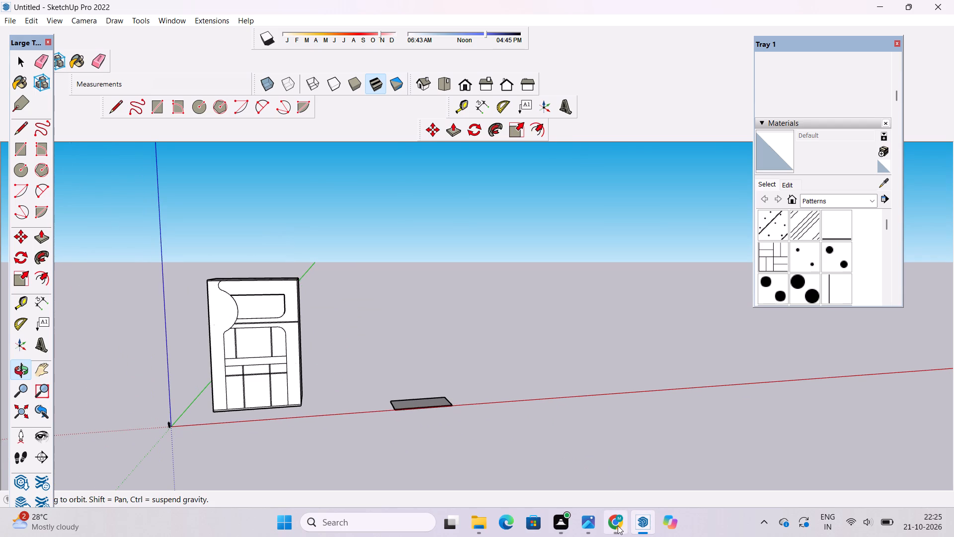
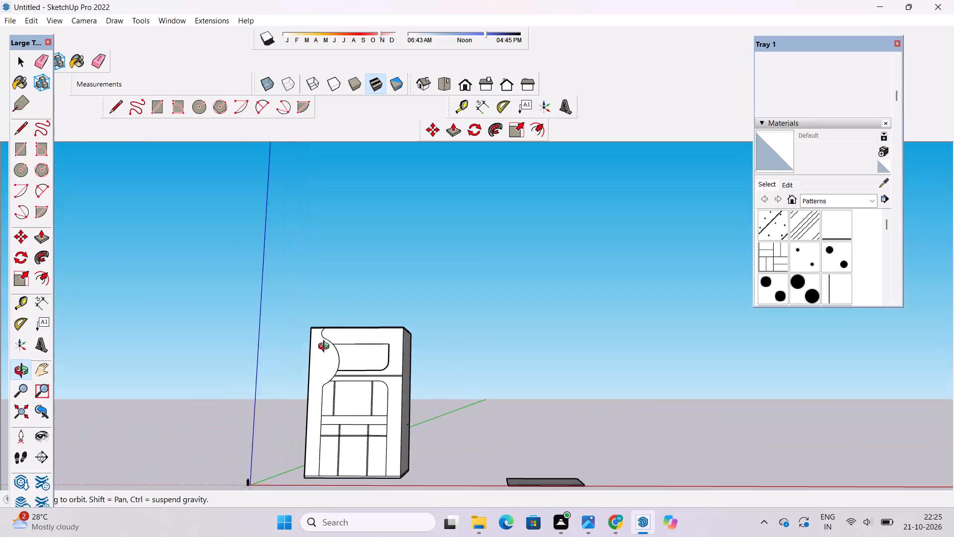
Examine the tall panelled block's front, side and top faces from several viewpoints.
scroll(326, 348, down, 7)
drag(330, 367, 340, 385)
scroll(324, 355, up, 5)
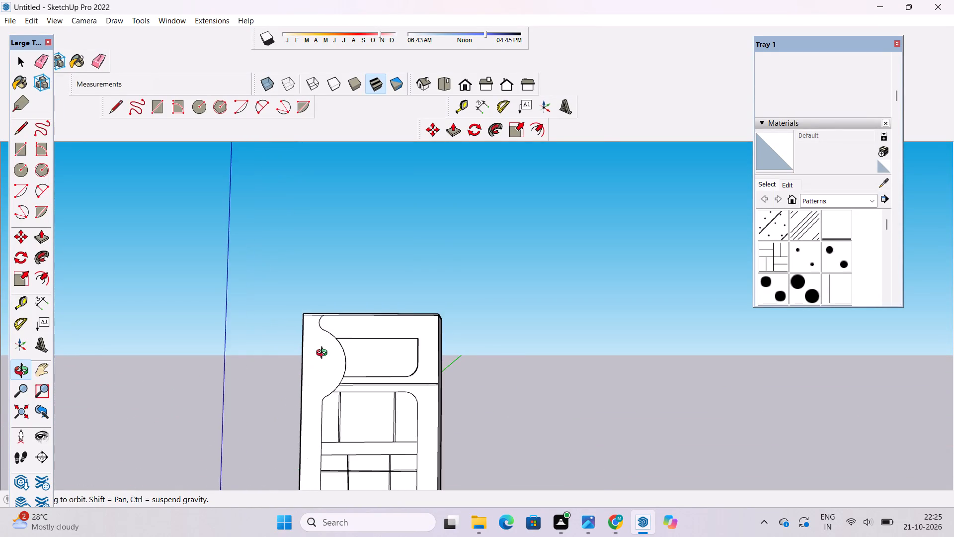
scroll(323, 352, down, 4)
drag(277, 347, 316, 308)
scroll(333, 359, up, 3)
drag(474, 334, 444, 359)
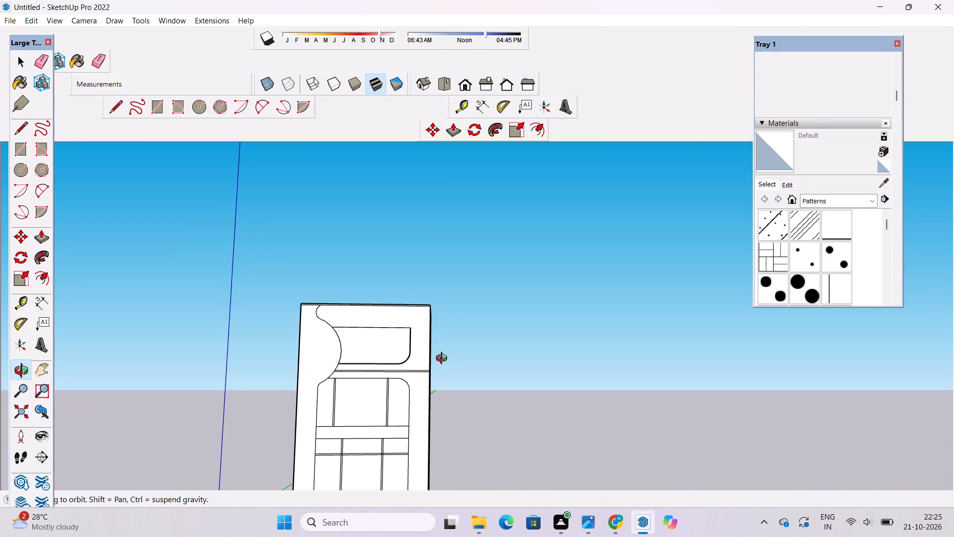
scroll(440, 359, down, 6)
drag(444, 425, 418, 443)
scroll(329, 351, down, 3)
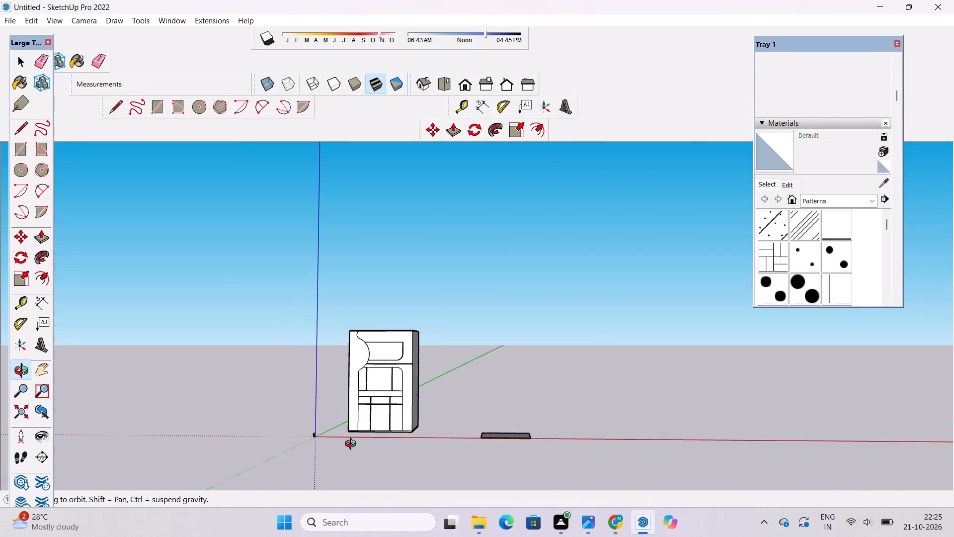
scroll(353, 451, up, 9)
scroll(368, 324, down, 3)
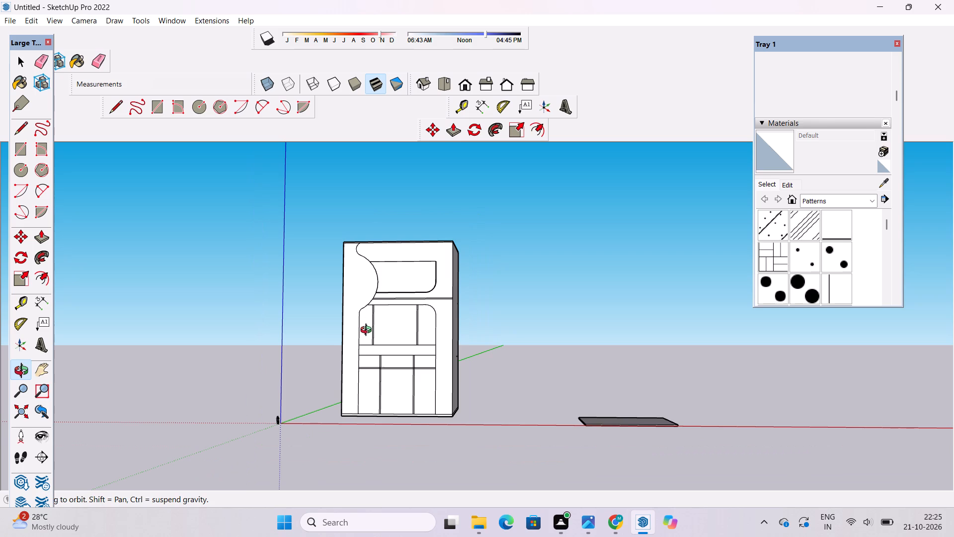
scroll(368, 331, down, 4)
drag(415, 406, 435, 460)
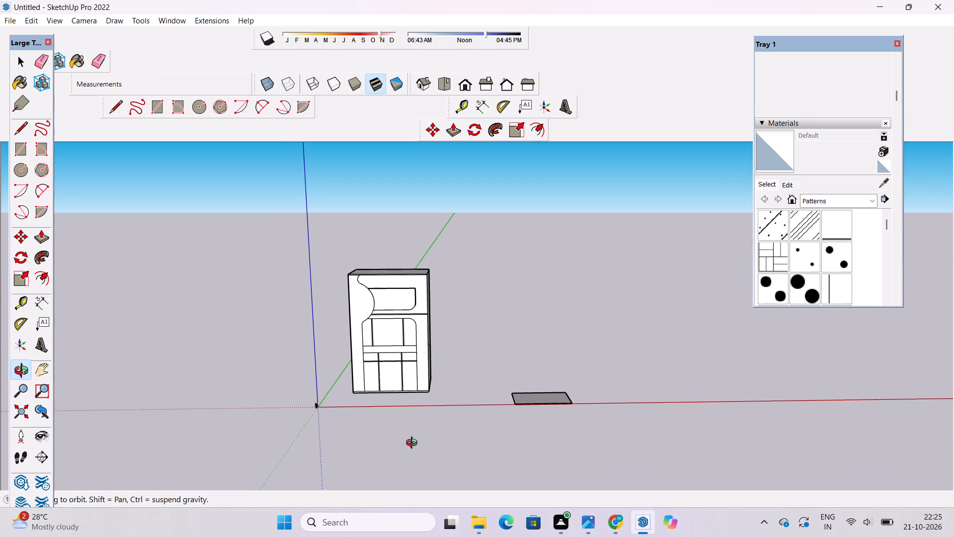
scroll(368, 423, up, 2)
shift+drag(365, 424, 360, 407)
drag(359, 405, 373, 445)
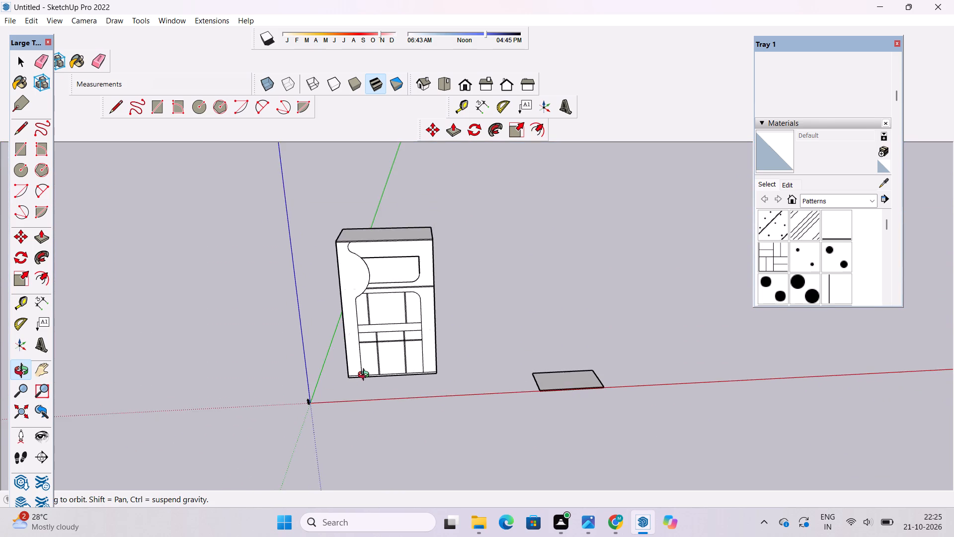
Push/Pull the underside face of the panelled block downward by 2' to deepen its bottom strip.
scroll(366, 376, up, 4)
shift+drag(366, 375, 366, 400)
drag(369, 405, 349, 353)
scroll(371, 363, up, 4)
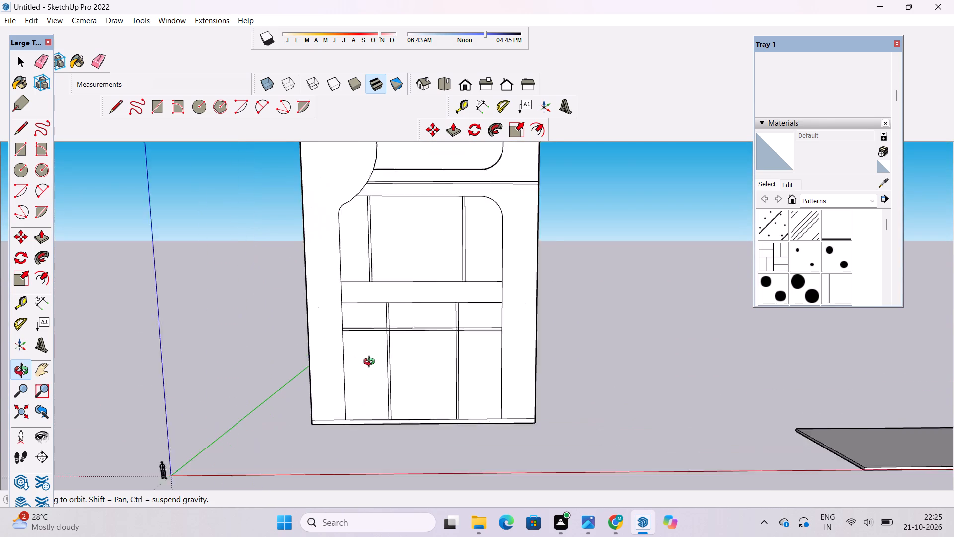
scroll(371, 363, up, 5)
shift+drag(393, 403, 366, 313)
drag(395, 383, 375, 330)
drag(390, 365, 391, 354)
scroll(401, 372, up, 2)
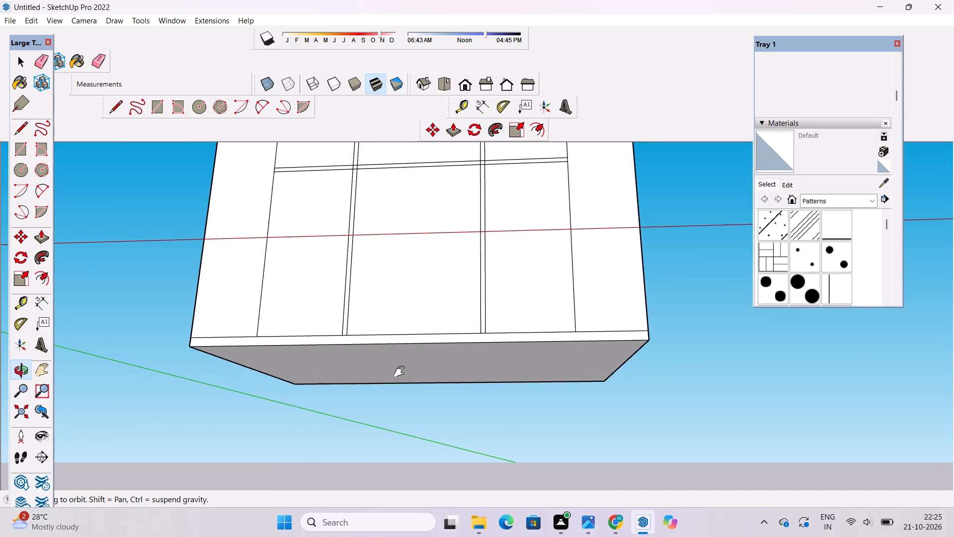
shift+drag(401, 372, 376, 372)
click(375, 372)
key(space)
click(383, 352)
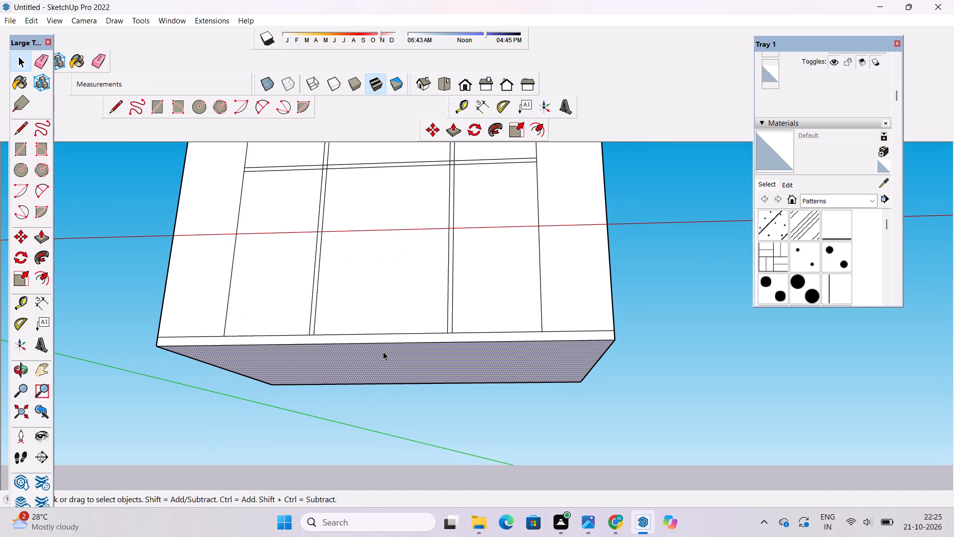
key(p)
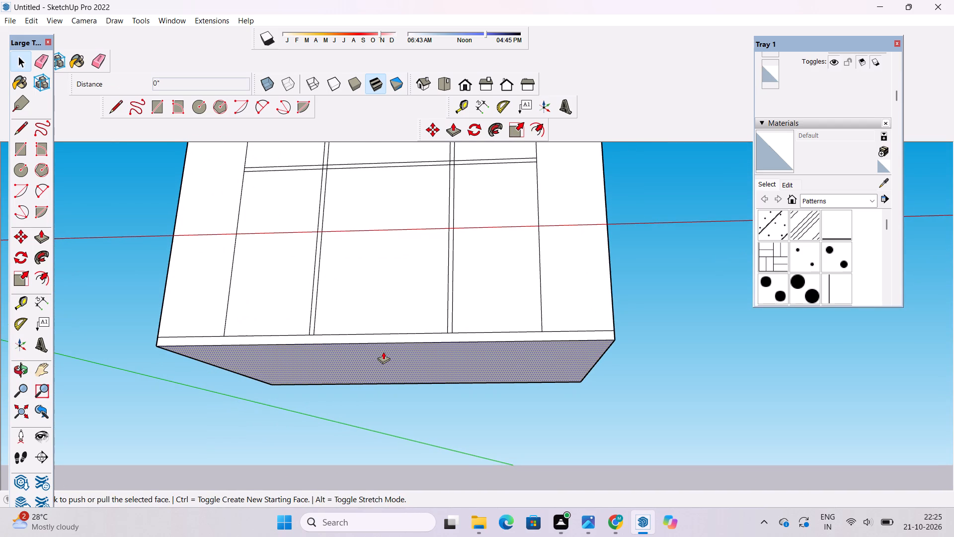
click(383, 352)
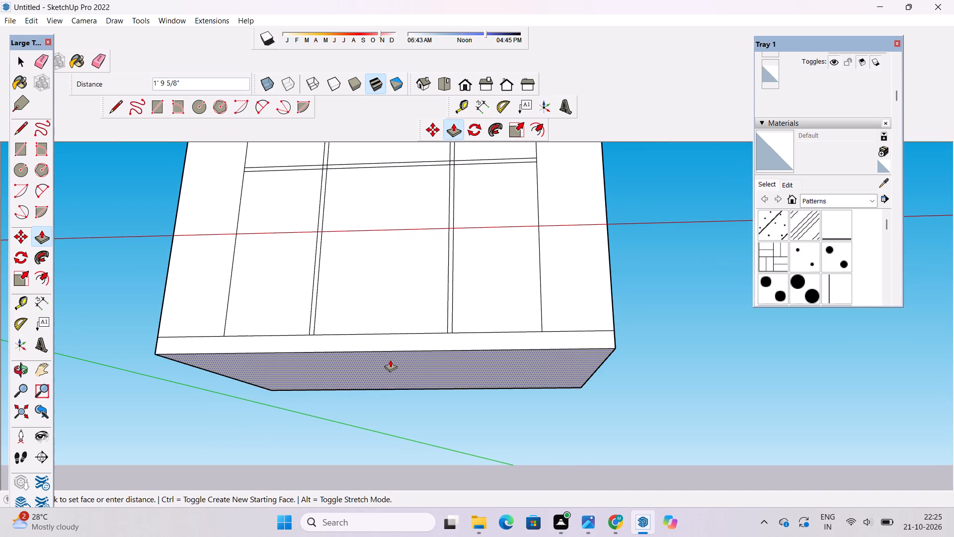
text(2')
key(Return)
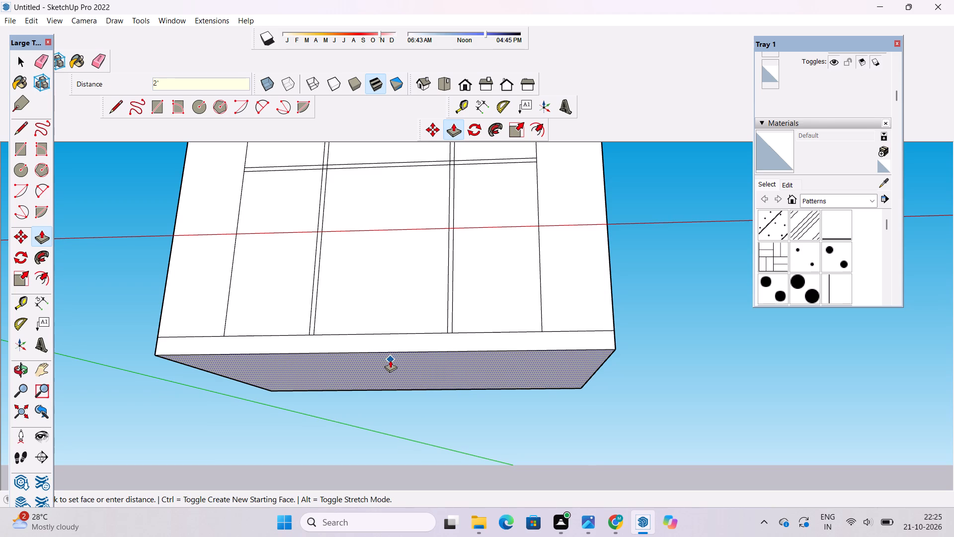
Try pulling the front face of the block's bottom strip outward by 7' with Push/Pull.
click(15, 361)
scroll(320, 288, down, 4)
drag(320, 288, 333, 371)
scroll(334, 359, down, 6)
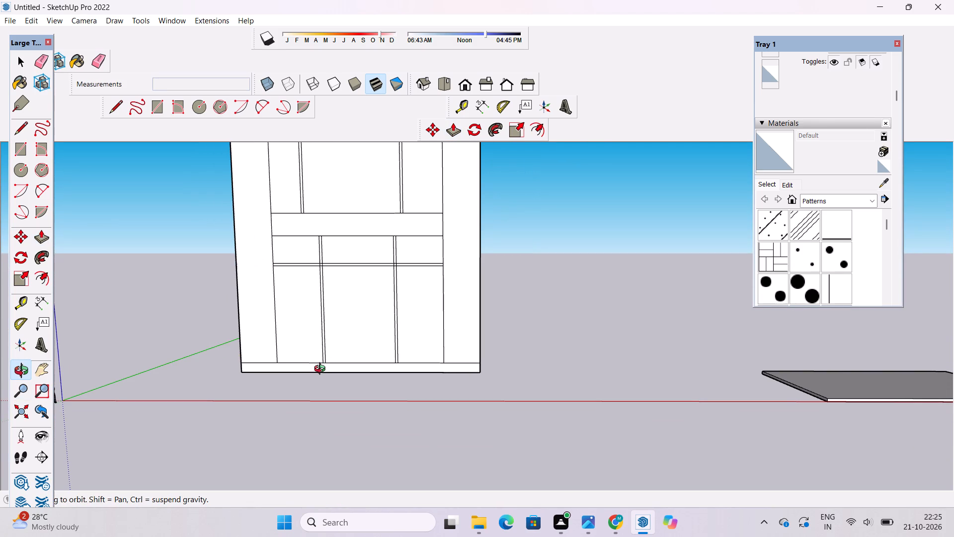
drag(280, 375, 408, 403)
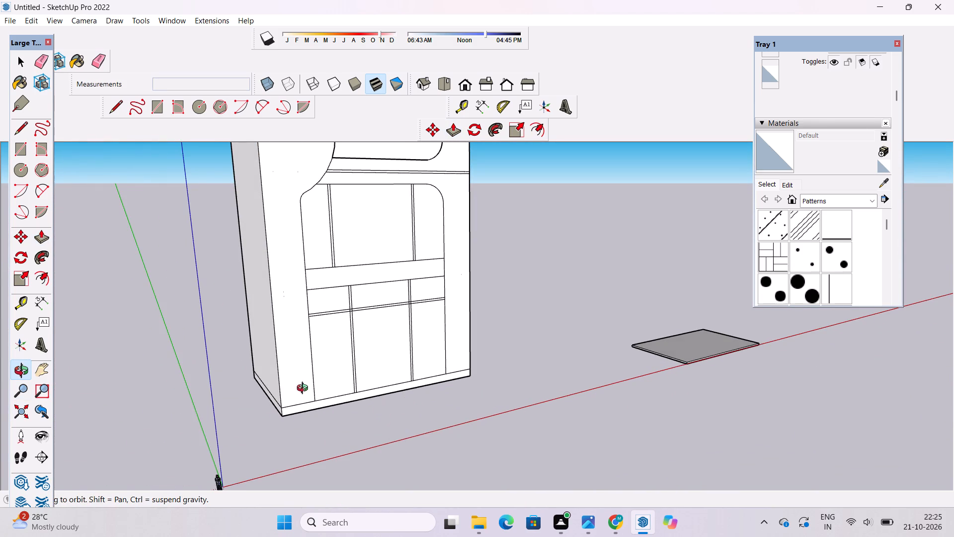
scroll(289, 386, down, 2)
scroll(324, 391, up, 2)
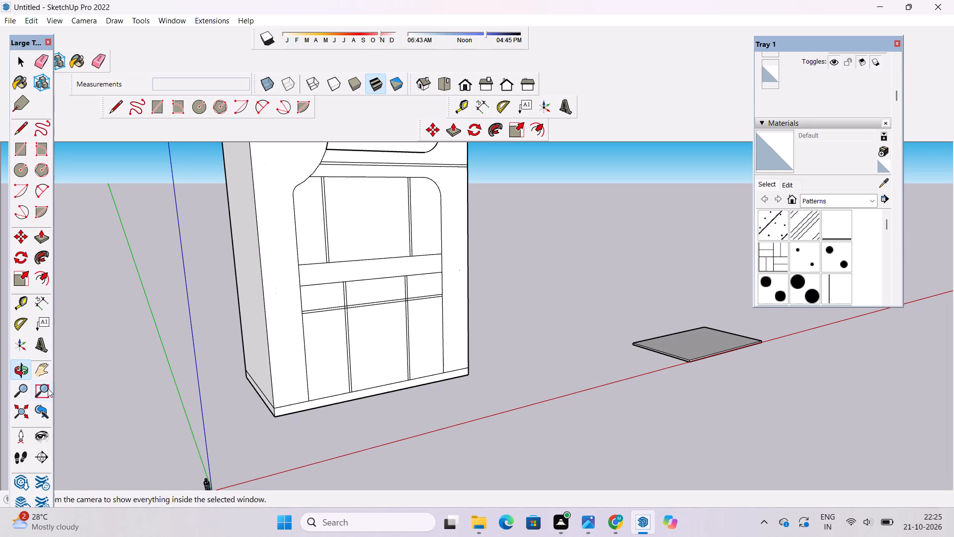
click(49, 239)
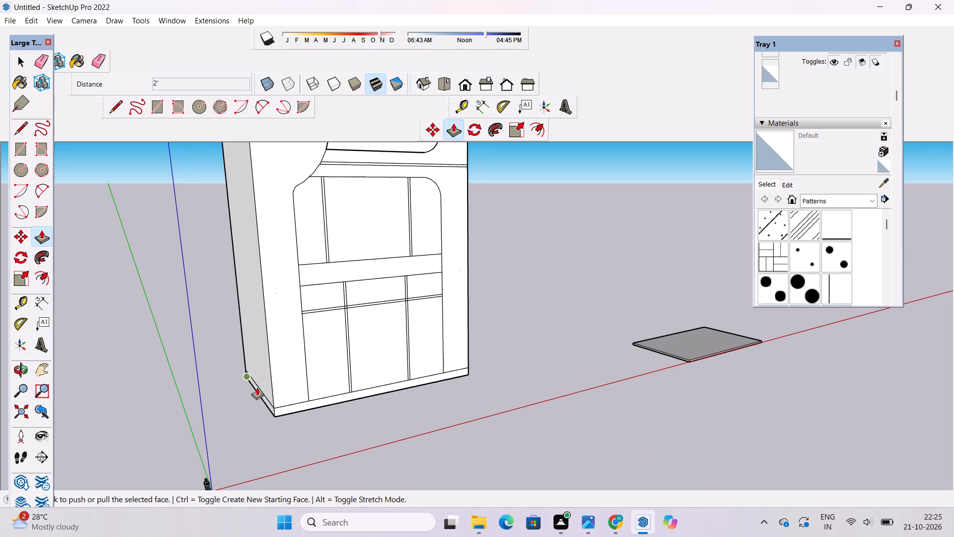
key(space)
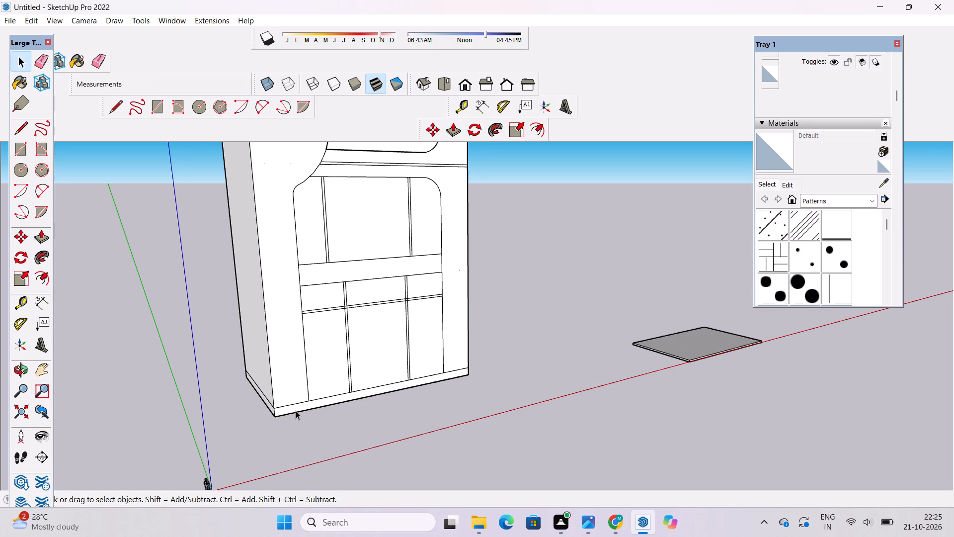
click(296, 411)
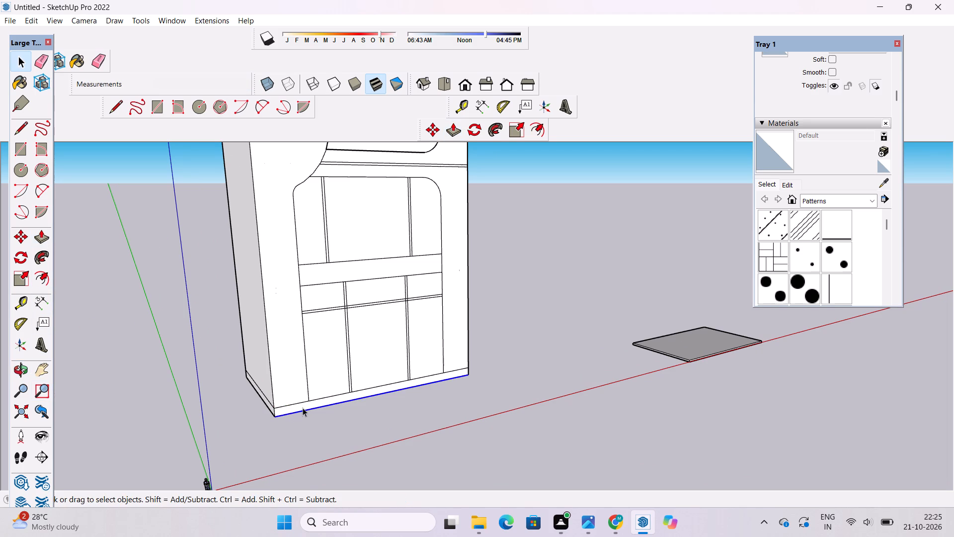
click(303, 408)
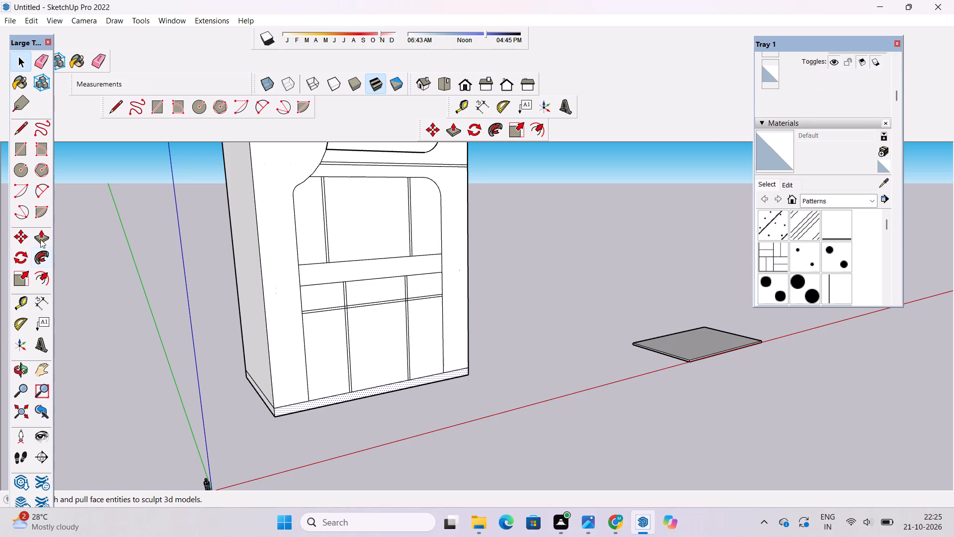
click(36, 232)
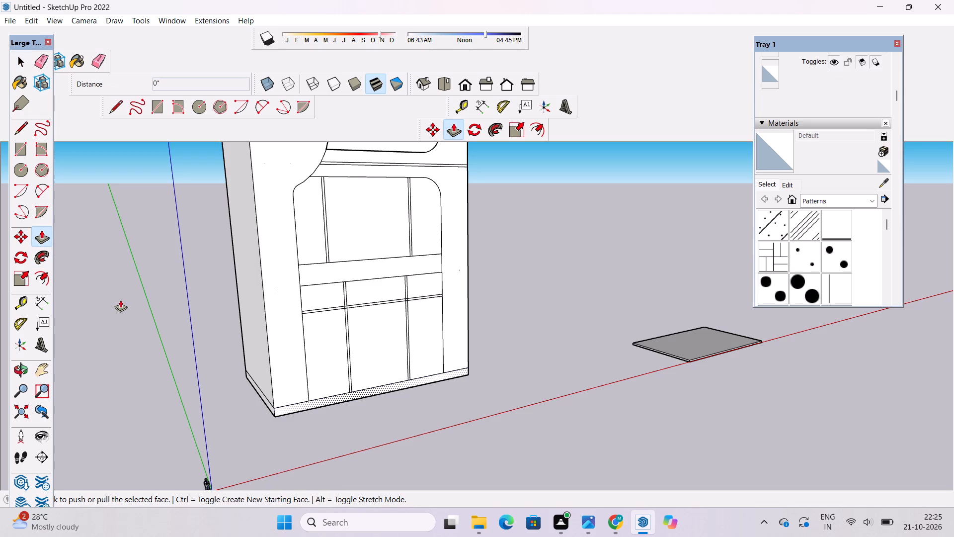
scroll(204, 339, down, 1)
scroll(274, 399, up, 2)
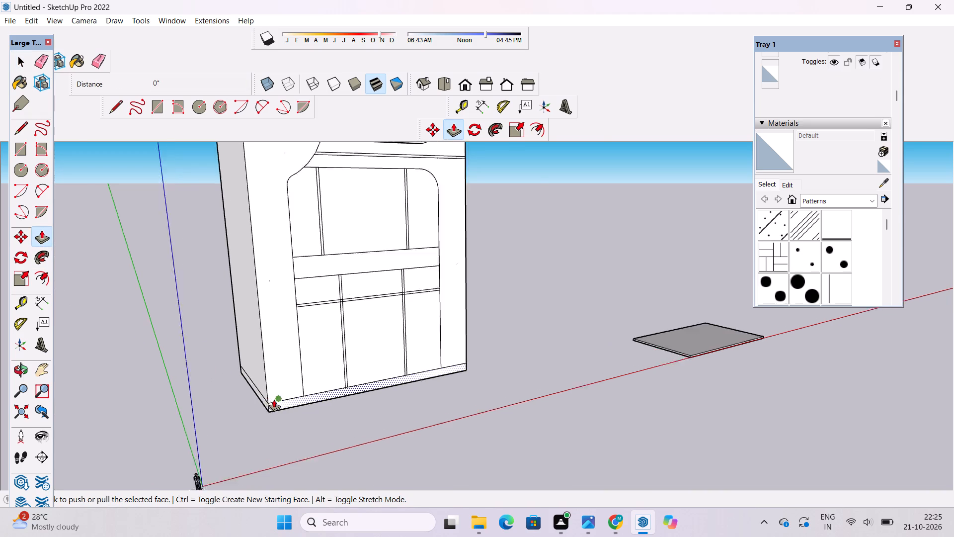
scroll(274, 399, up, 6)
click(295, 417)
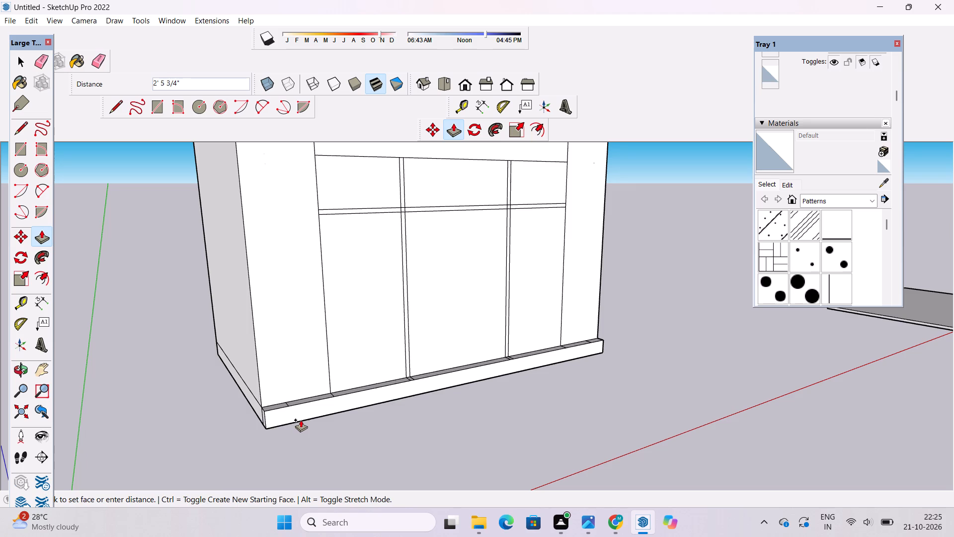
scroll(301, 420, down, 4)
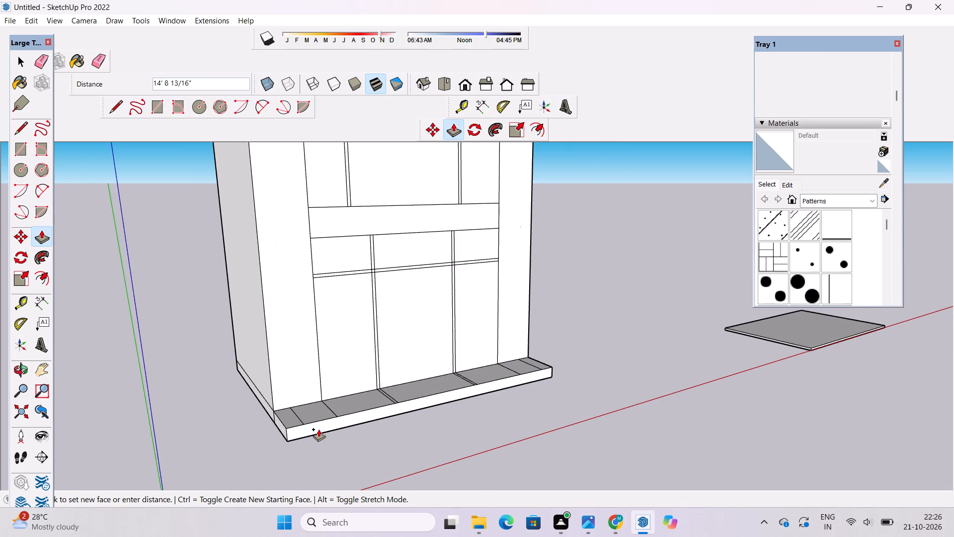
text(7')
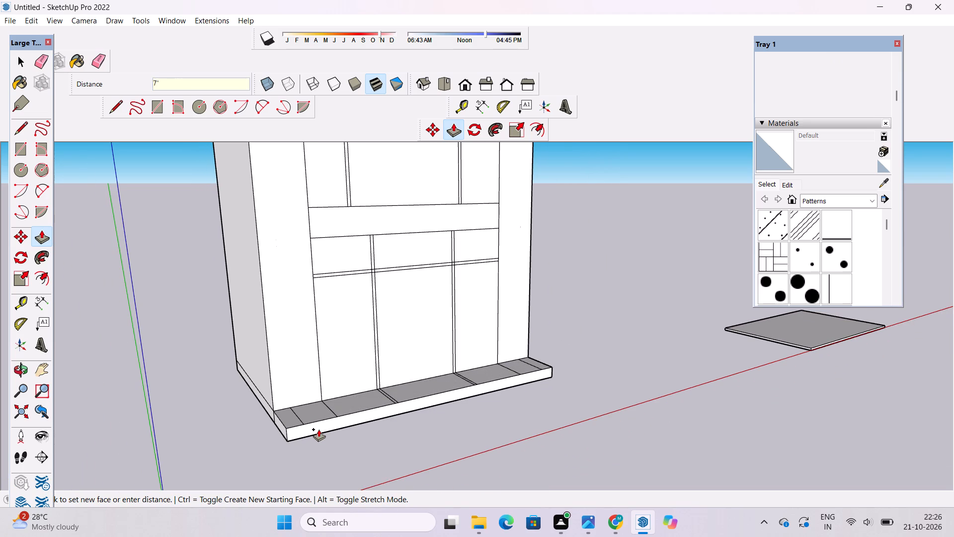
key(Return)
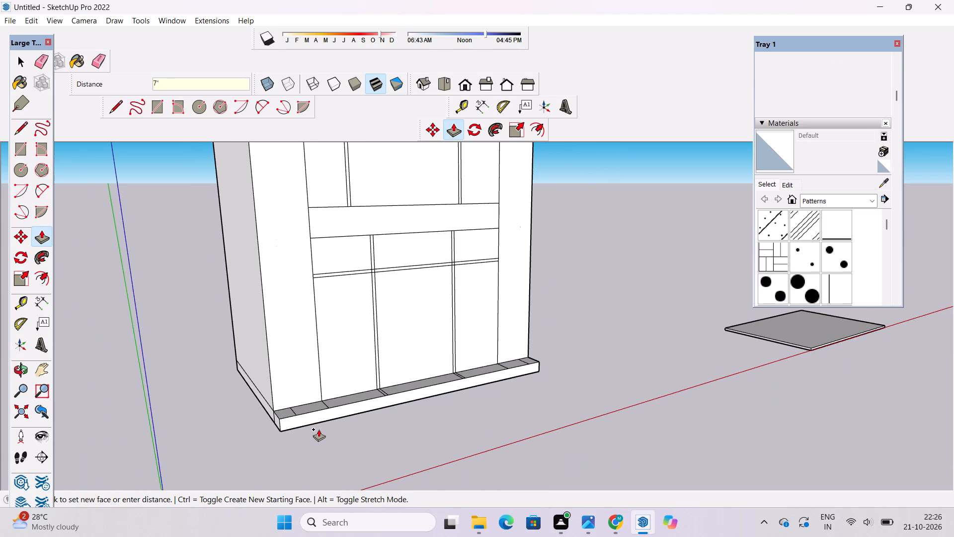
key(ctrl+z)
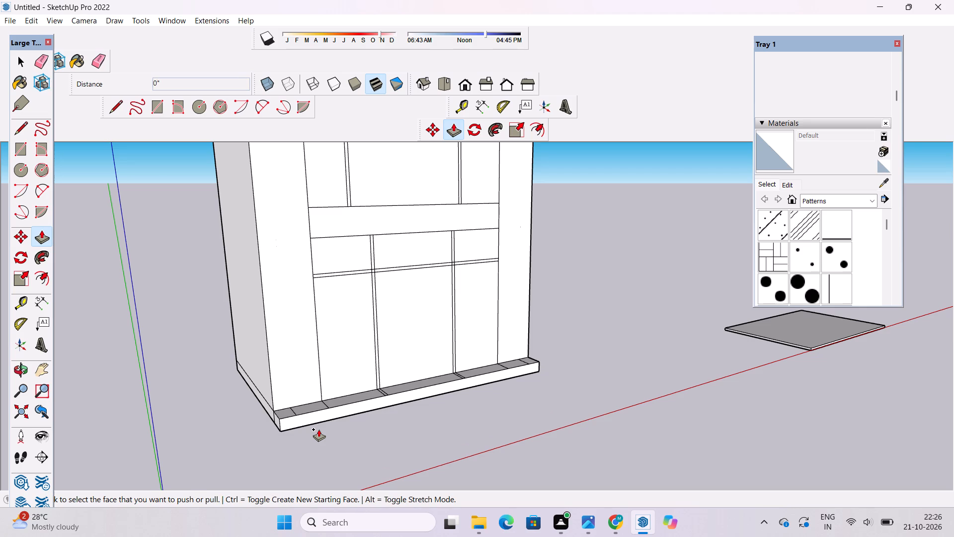
Push/Pull the front face of the block's bottom strip outward by 9' to form a projecting base ledge.
click(310, 406)
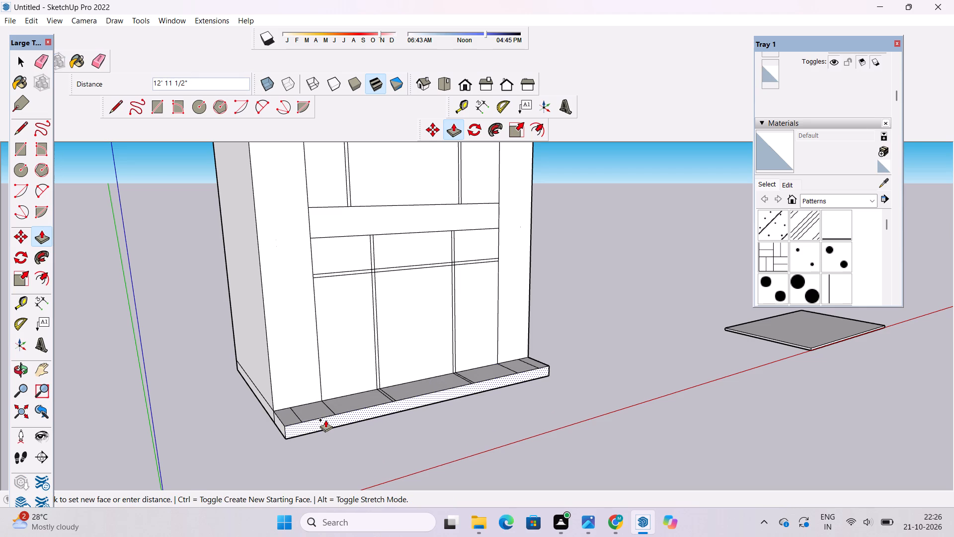
text(9')
key(Return)
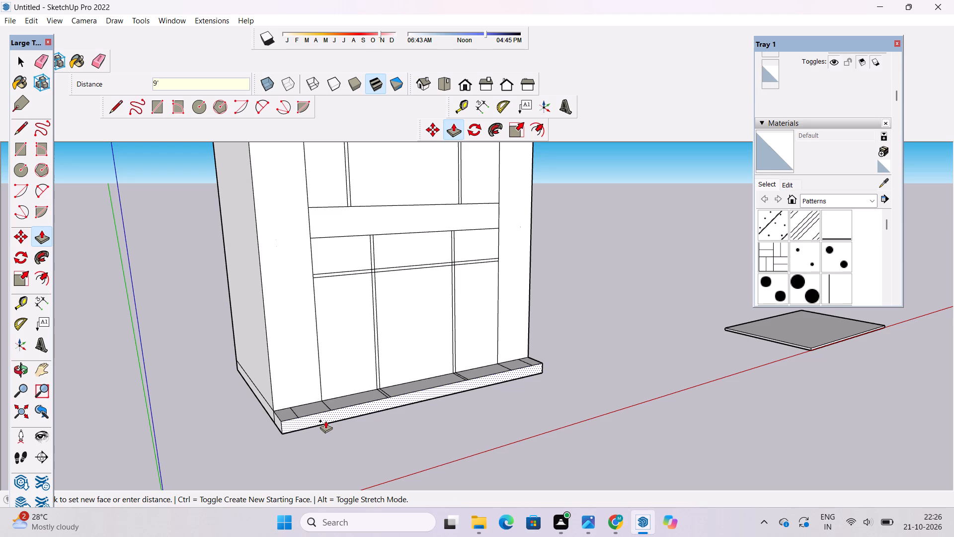
Inspect the projecting base ledge and the lower front of the block from higher, more frontal viewpoints.
scroll(325, 436, down, 1)
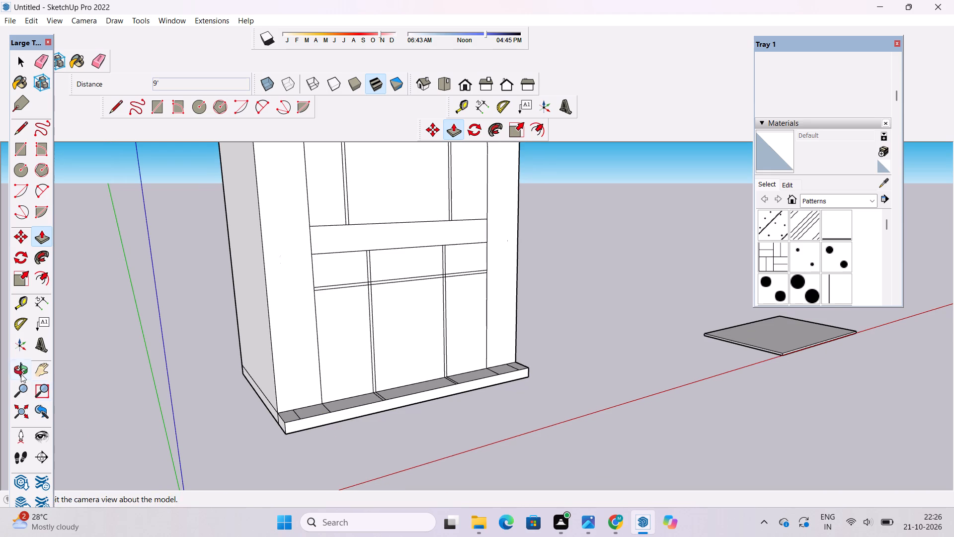
click(18, 365)
drag(430, 396, 368, 419)
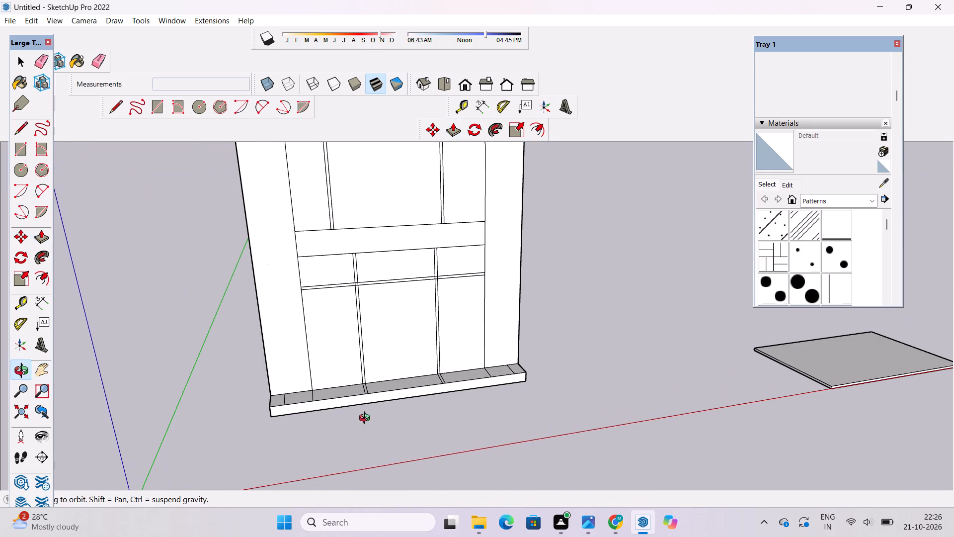
drag(366, 418, 342, 445)
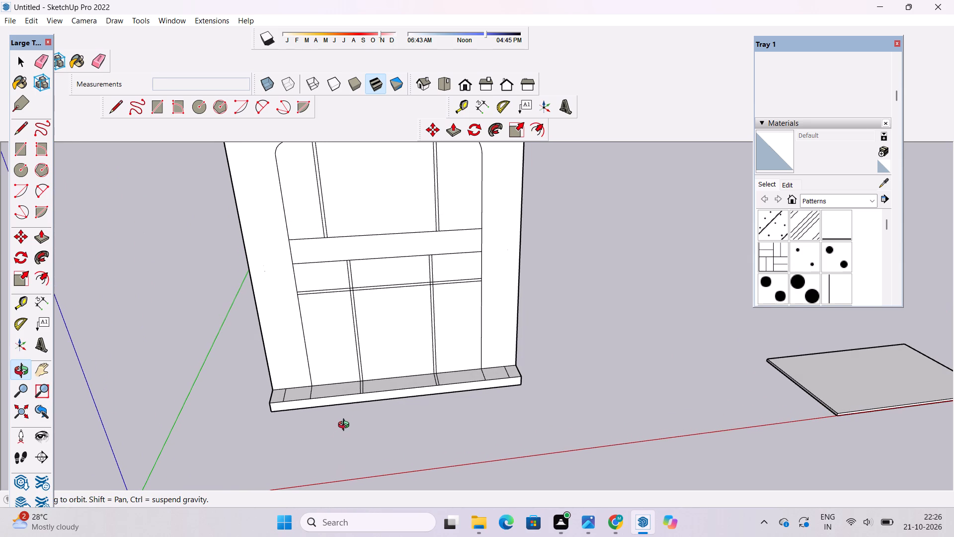
scroll(346, 425, down, 3)
click(348, 431)
scroll(309, 419, up, 2)
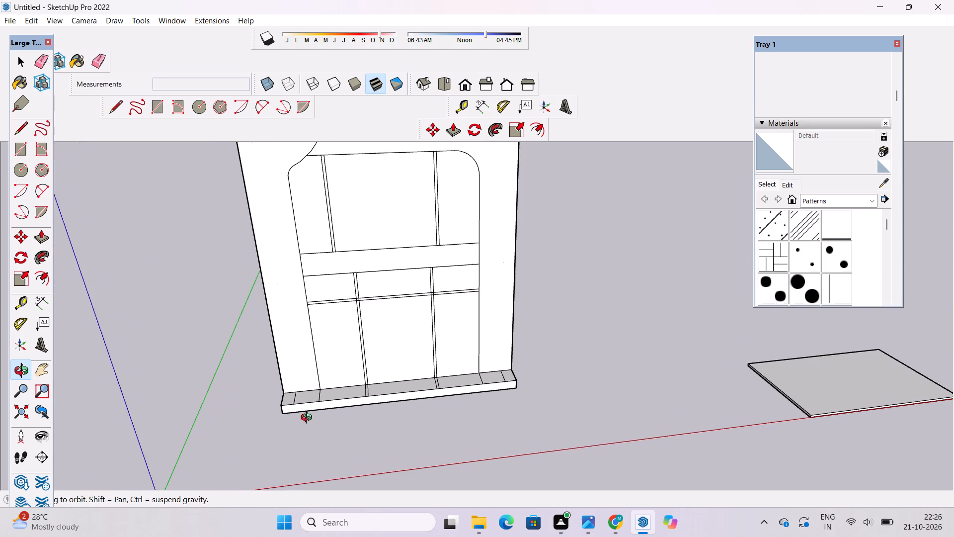
scroll(309, 419, up, 1)
drag(318, 417, 311, 423)
scroll(306, 417, down, 5)
drag(306, 416, 309, 434)
drag(309, 434, 307, 416)
drag(412, 388, 392, 396)
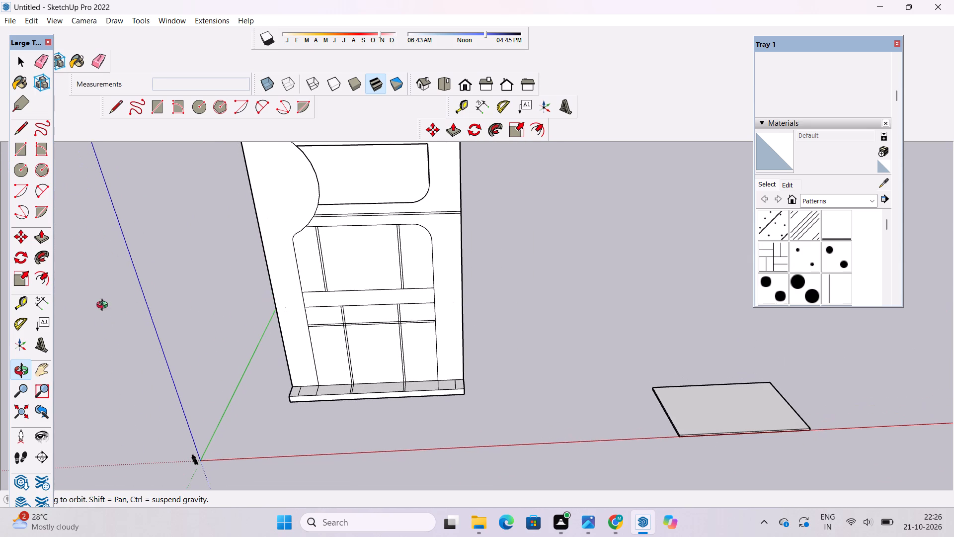
Place a construction guide parallel to the base ledge's lower front edge, offset 34' outward along the green axis.
click(20, 307)
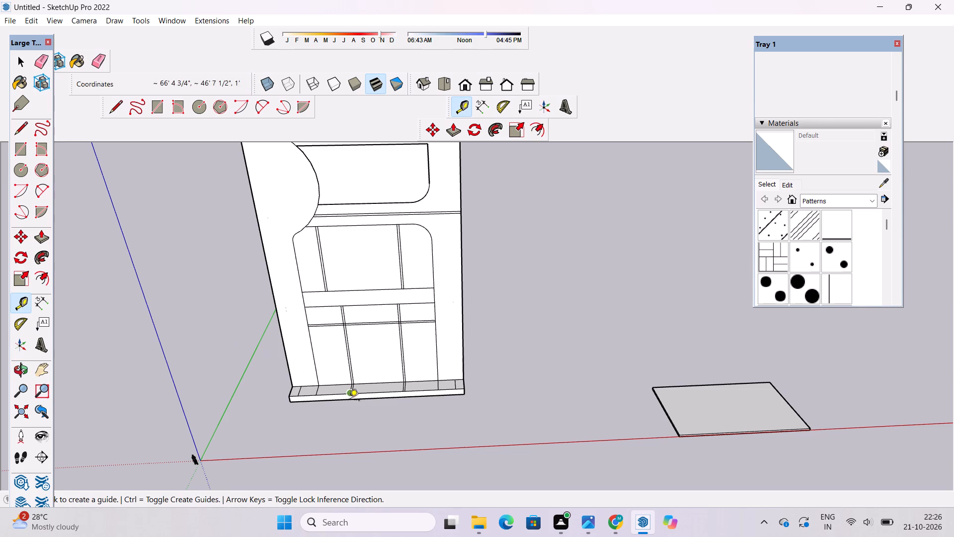
scroll(377, 424, up, 1)
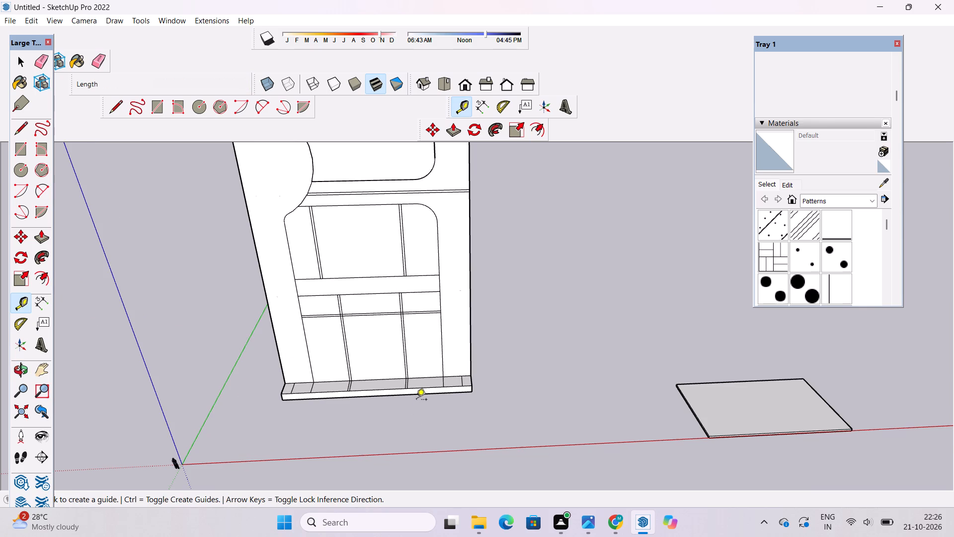
scroll(416, 399, up, 9)
click(416, 392)
scroll(416, 392, down, 6)
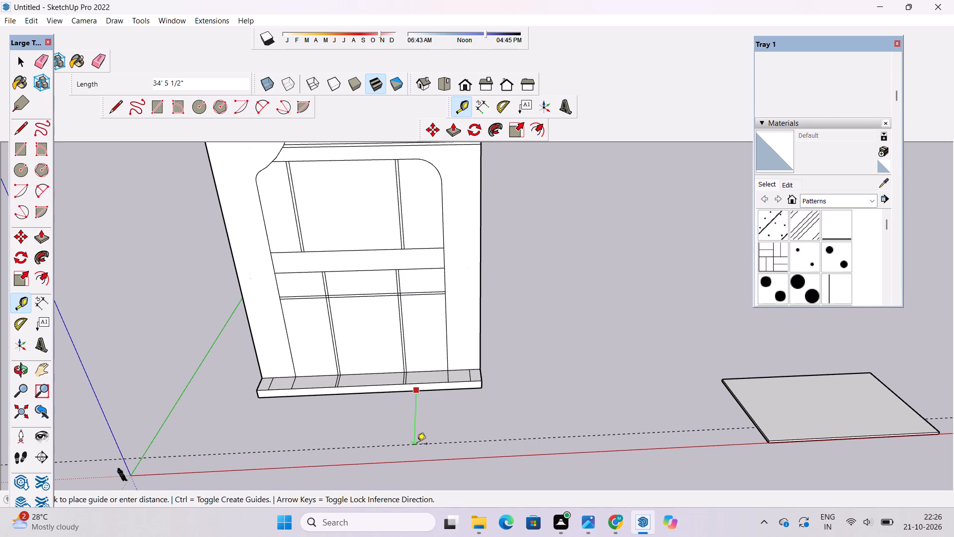
key(3)
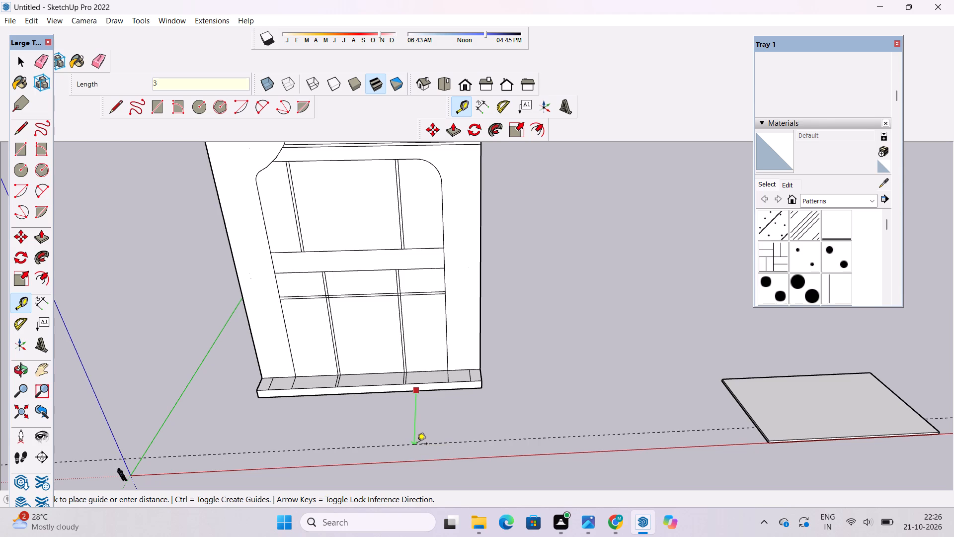
key(4)
key(apostrophe)
key(Return)
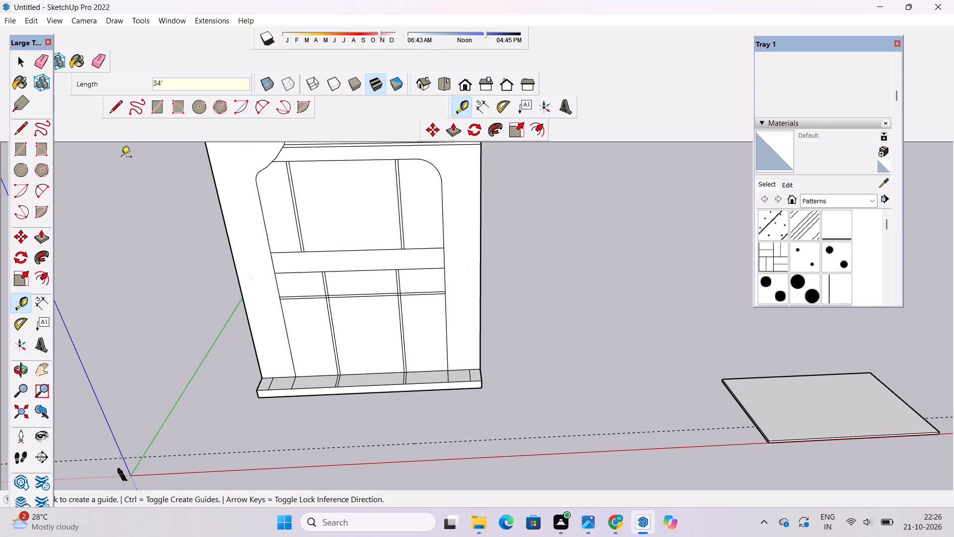
Draw lines from the ledge's lower front corners out to the guide, enclosing a 34' deep ground face in front of the ledge.
click(114, 110)
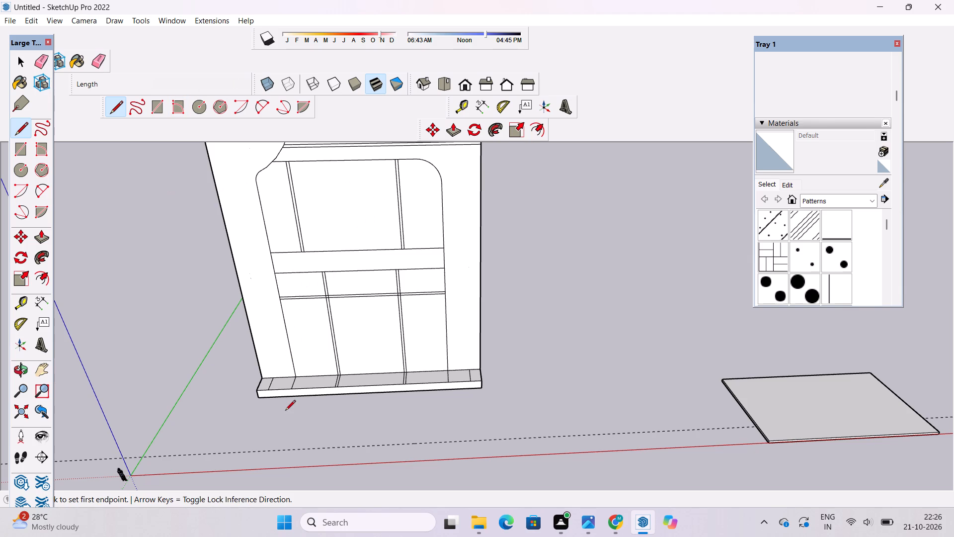
scroll(257, 417, up, 11)
click(264, 377)
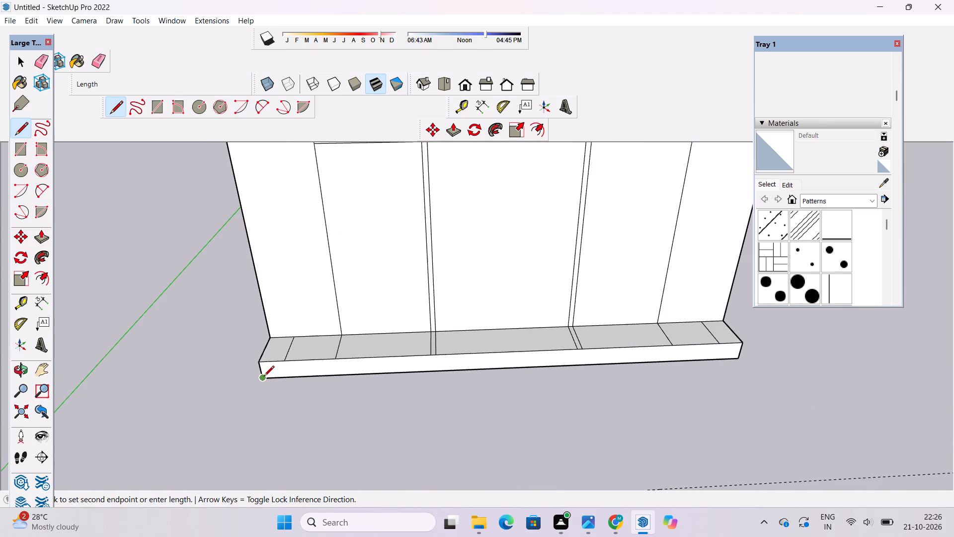
scroll(264, 377, down, 10)
scroll(257, 422, up, 1)
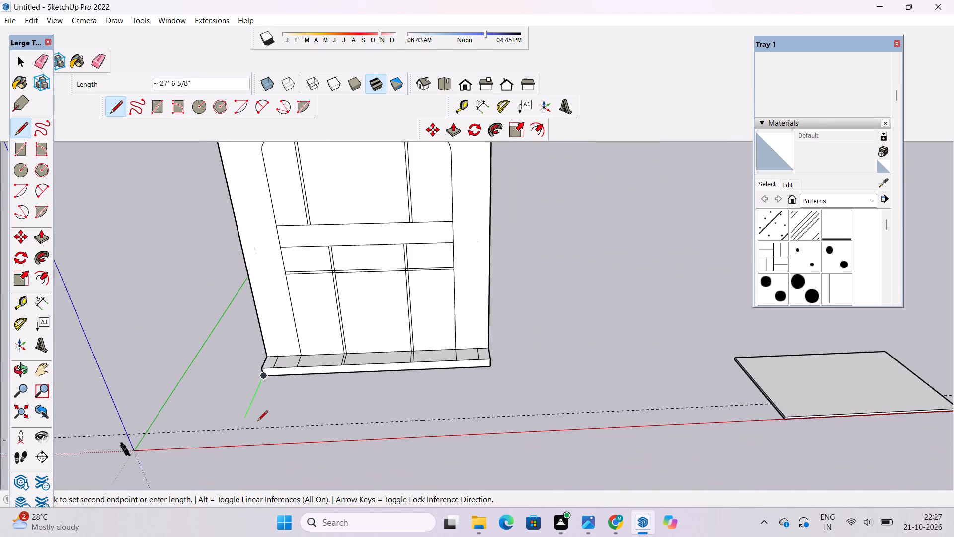
scroll(257, 422, up, 2)
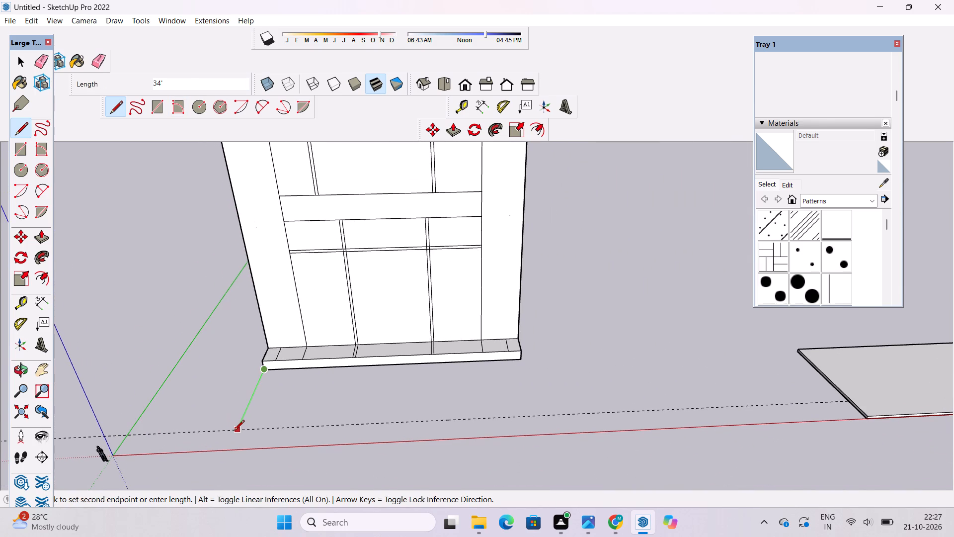
click(234, 431)
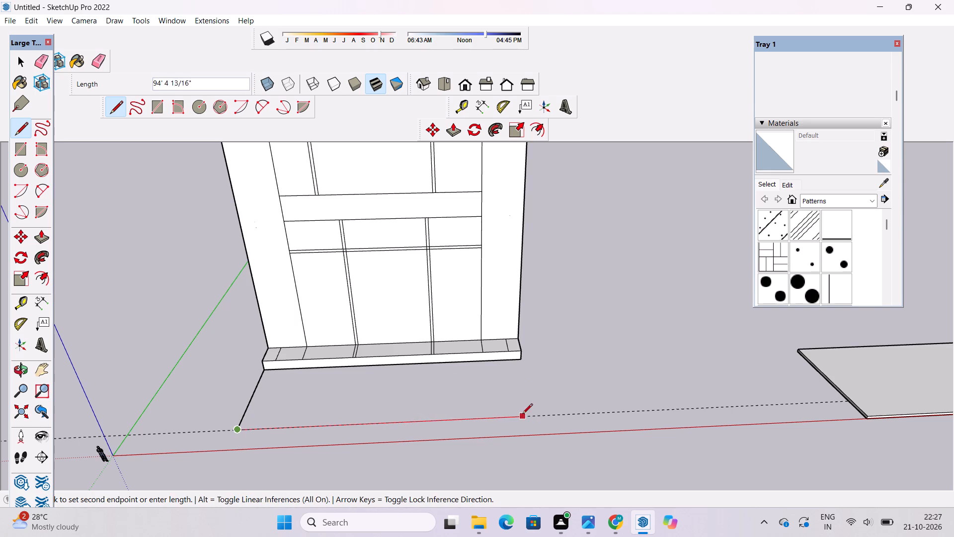
click(535, 416)
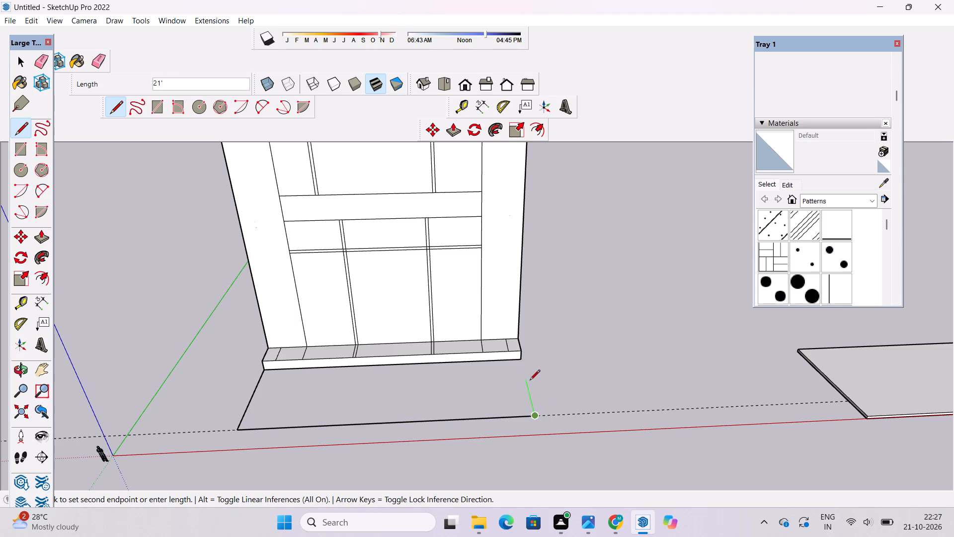
click(523, 361)
key(space)
Erase the two single dividing lines near the left end of the base ledge's top face.
text(o)
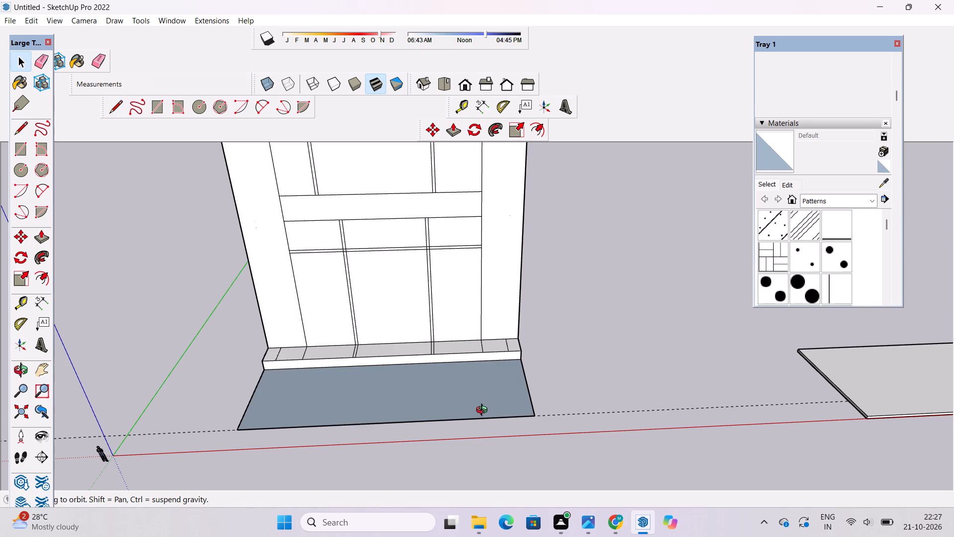
scroll(484, 411, down, 4)
drag(484, 430, 483, 419)
scroll(481, 386, up, 5)
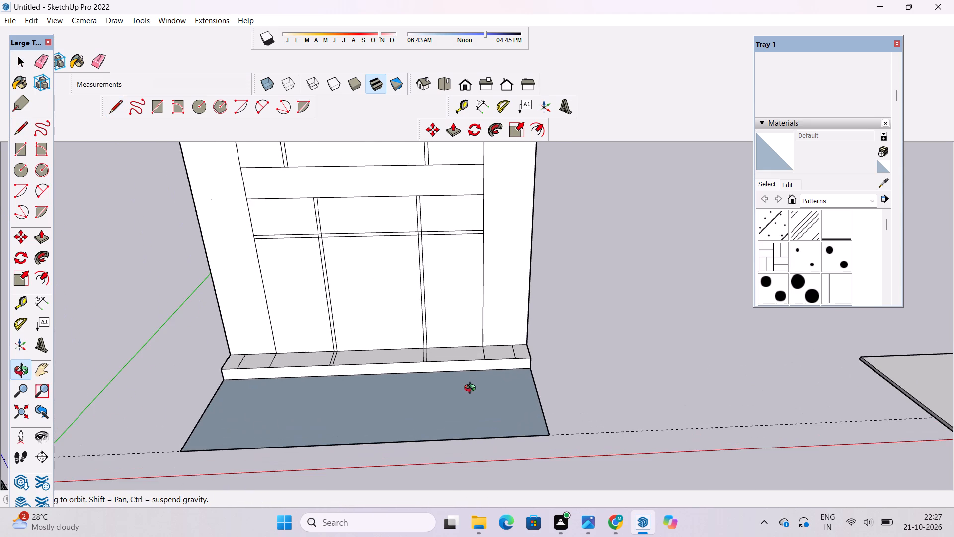
scroll(472, 389, up, 2)
scroll(472, 389, down, 5)
drag(472, 389, 469, 415)
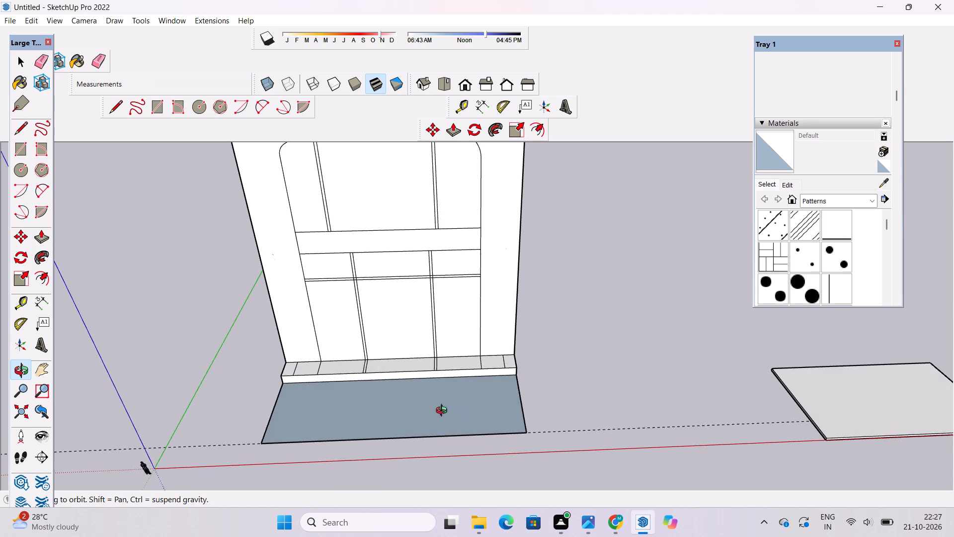
scroll(406, 412, up, 4)
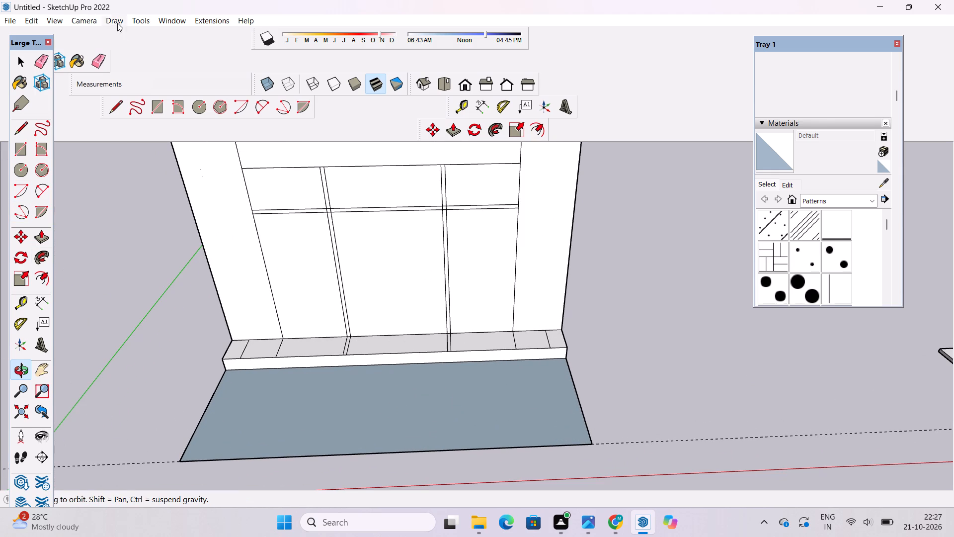
click(95, 57)
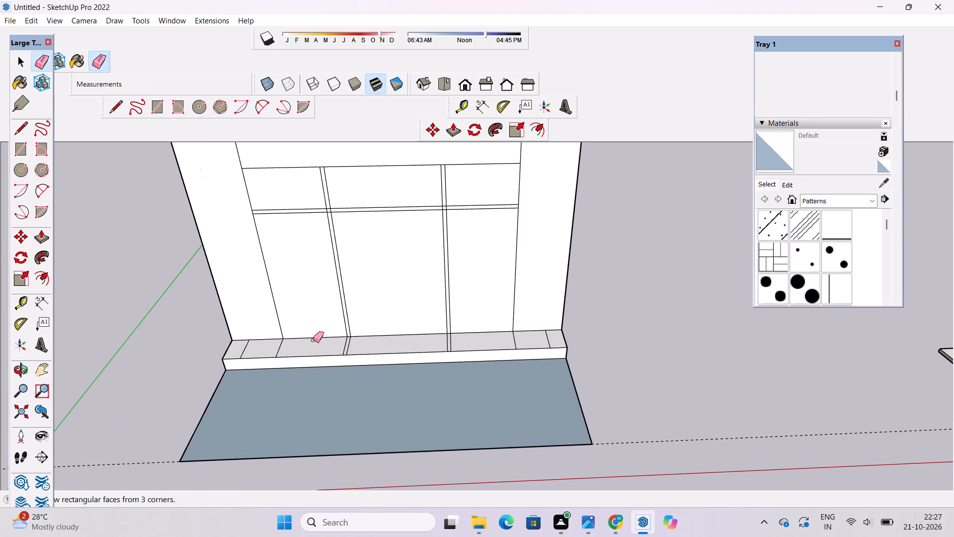
scroll(291, 358, up, 3)
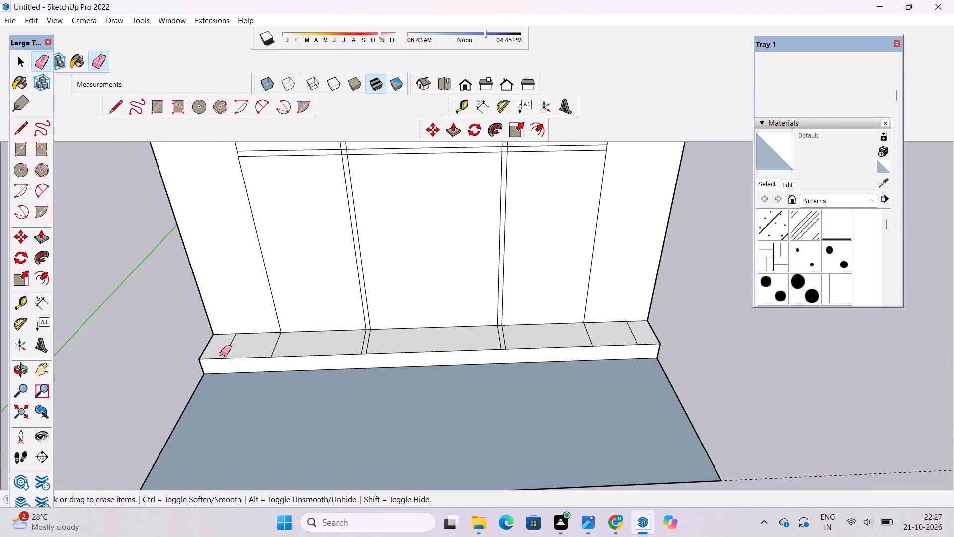
scroll(218, 344, up, 4)
click(236, 348)
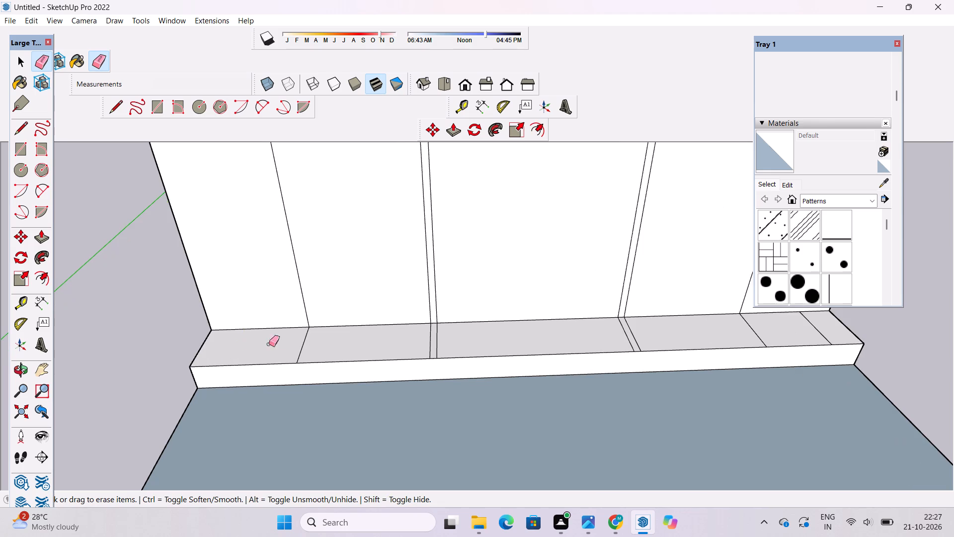
click(304, 344)
scroll(238, 357, down, 1)
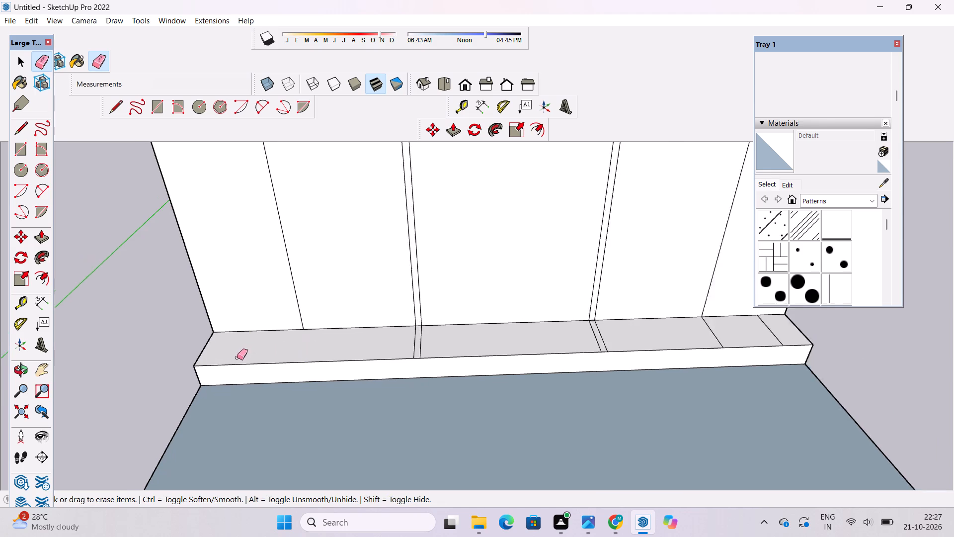
scroll(237, 358, down, 2)
Erase the remaining dividing lines across the middle and right end of the ledge's top face, leaving one clean surface.
scroll(360, 339, up, 4)
drag(417, 340, 391, 347)
scroll(348, 384, down, 5)
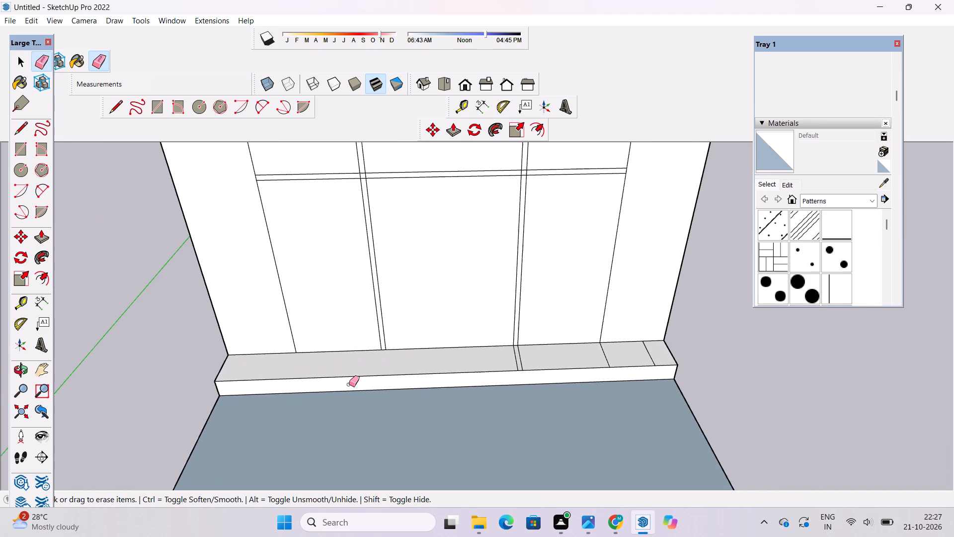
scroll(349, 384, down, 2)
scroll(515, 347, up, 6)
drag(518, 361, 487, 380)
scroll(483, 385, down, 7)
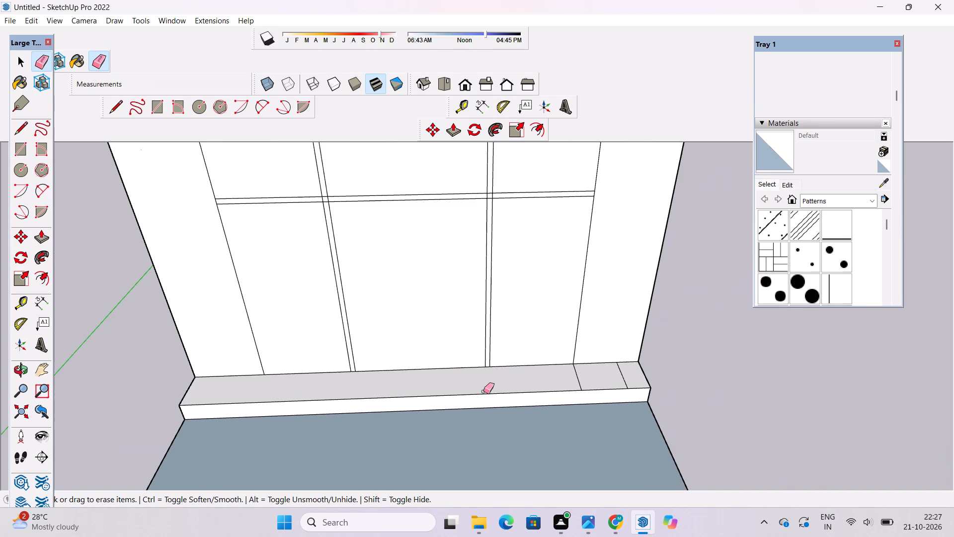
scroll(611, 387, up, 6)
drag(617, 368, 610, 374)
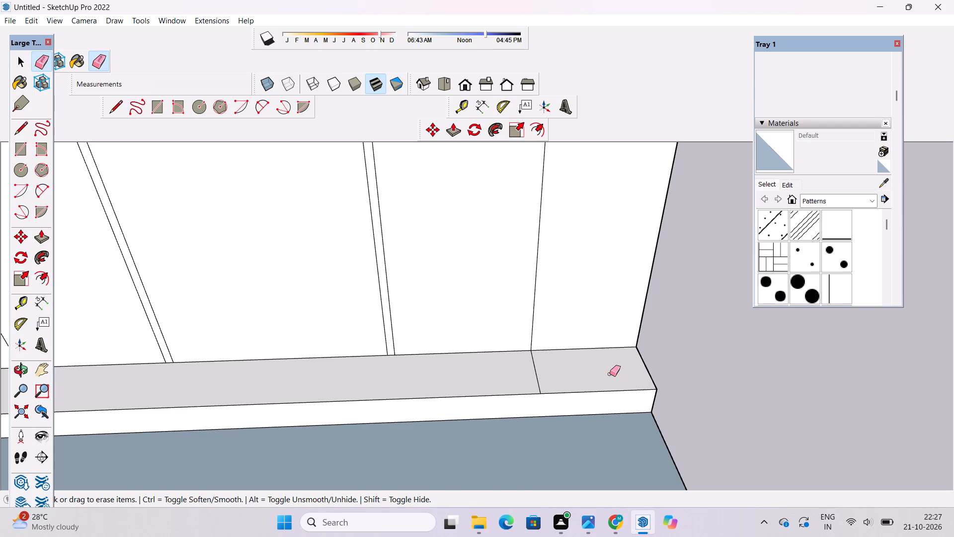
drag(543, 372, 536, 374)
scroll(584, 354, down, 6)
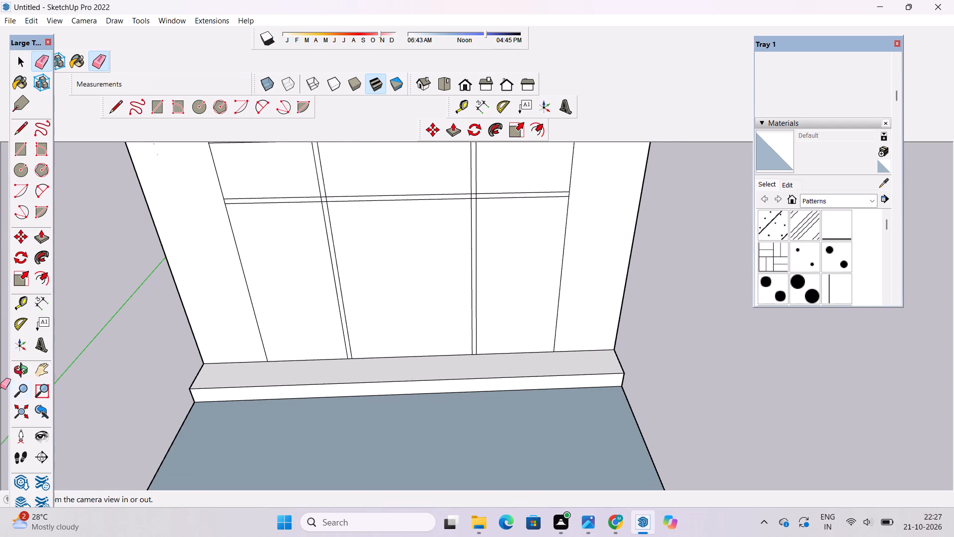
Push/Pull the ground face in front of the ledge upward by 2" to form a thin slab.
click(12, 368)
scroll(167, 350, down, 5)
click(190, 377)
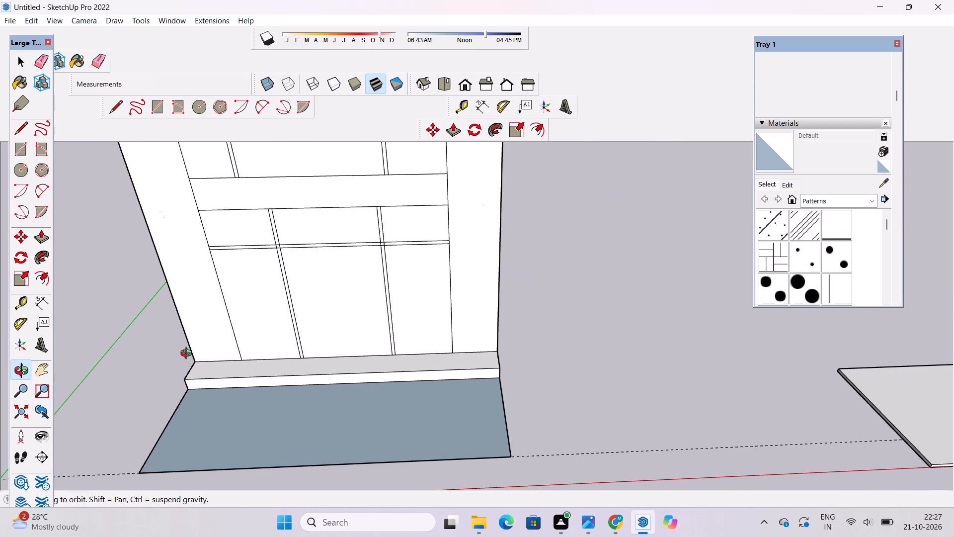
scroll(275, 328, down, 3)
drag(351, 391, 334, 389)
scroll(242, 381, up, 4)
scroll(186, 351, up, 2)
scroll(186, 351, down, 1)
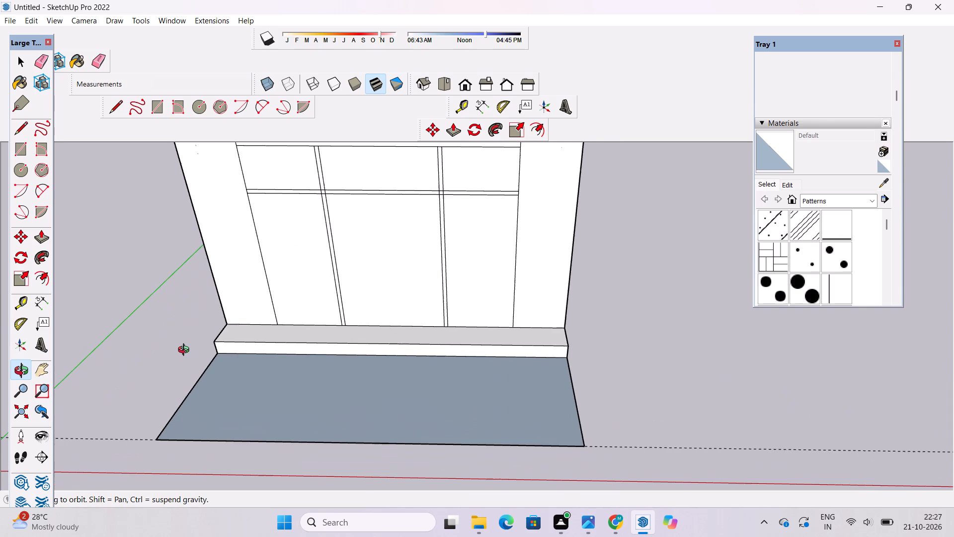
drag(186, 357, 200, 352)
scroll(200, 352, down, 3)
click(241, 393)
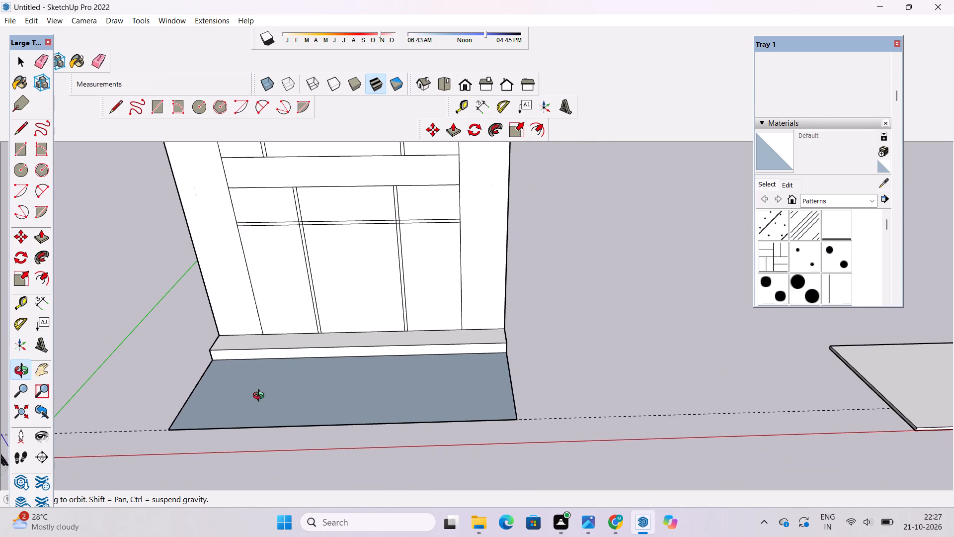
key(space)
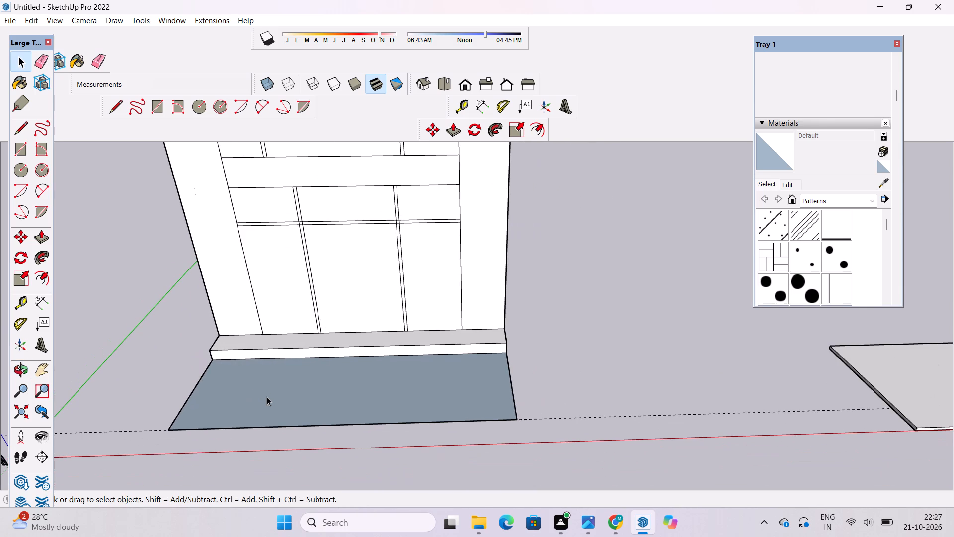
click(267, 397)
key(p)
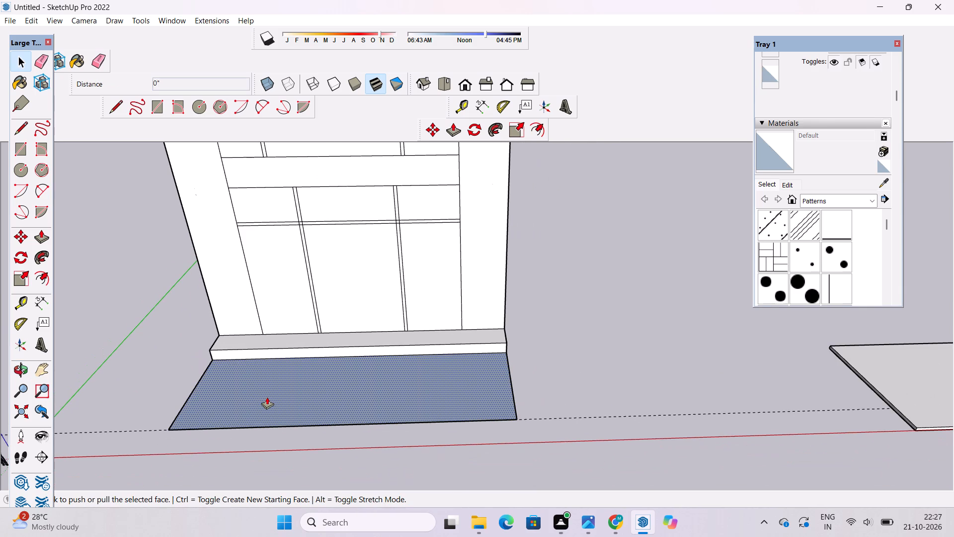
click(267, 397)
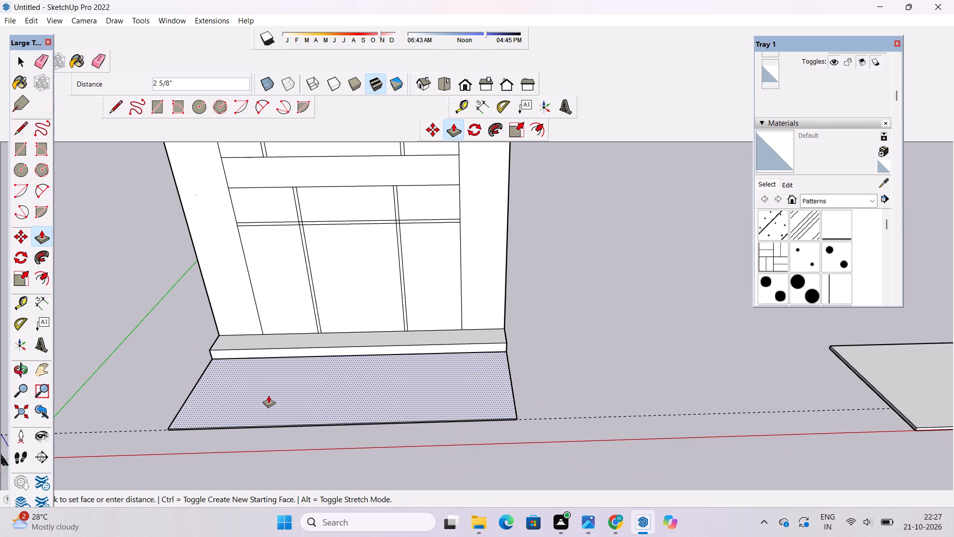
text(2")
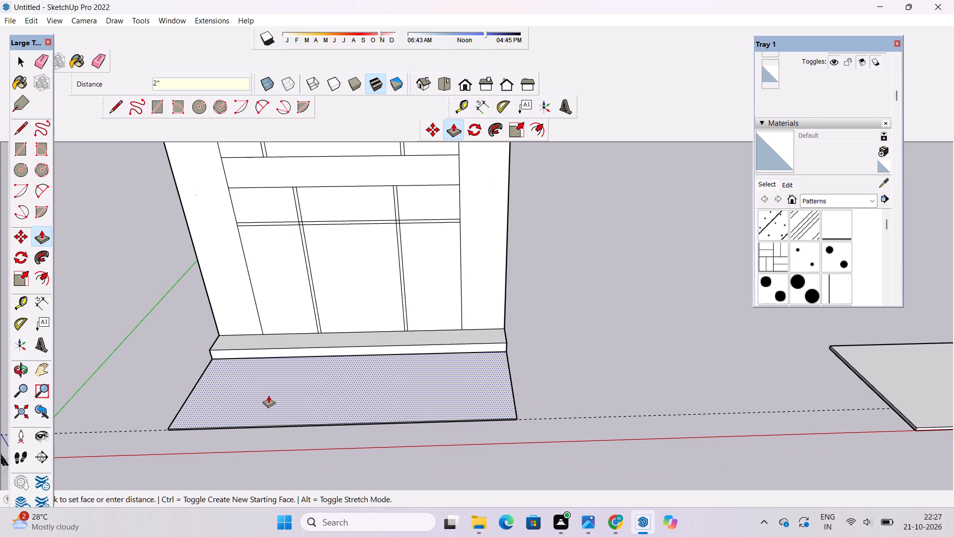
key(Return)
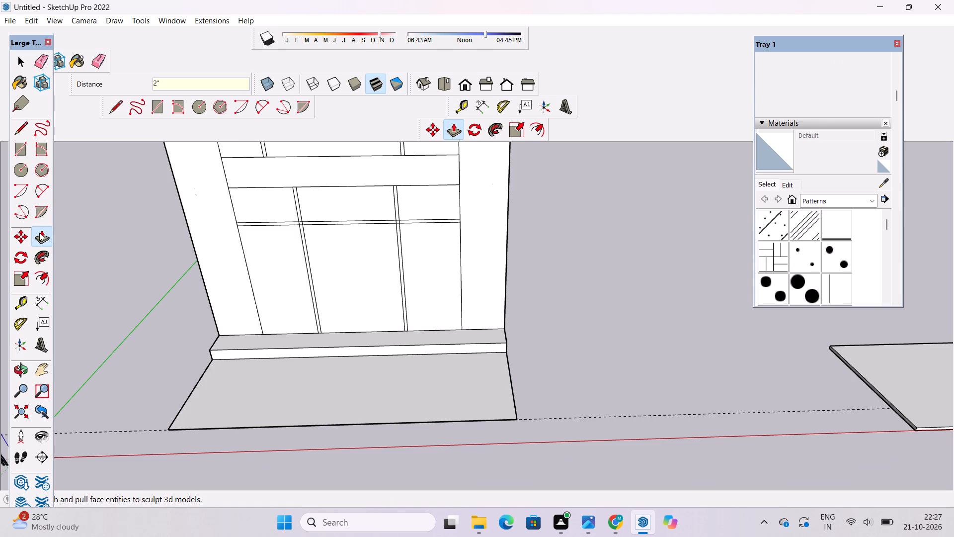
Place two guides across the front slab, each 18' in from its left and right side edges.
click(18, 305)
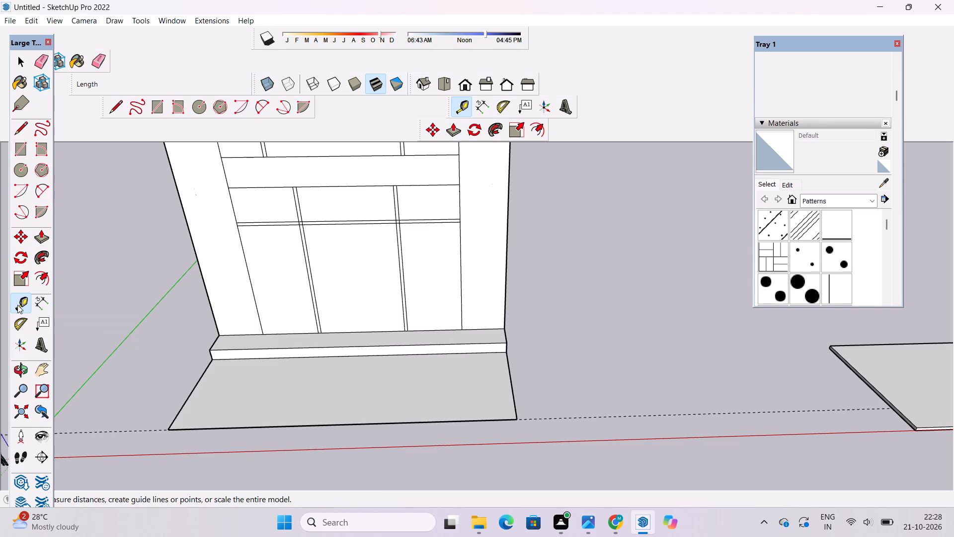
scroll(230, 378, up, 4)
click(196, 370)
scroll(248, 362, down, 4)
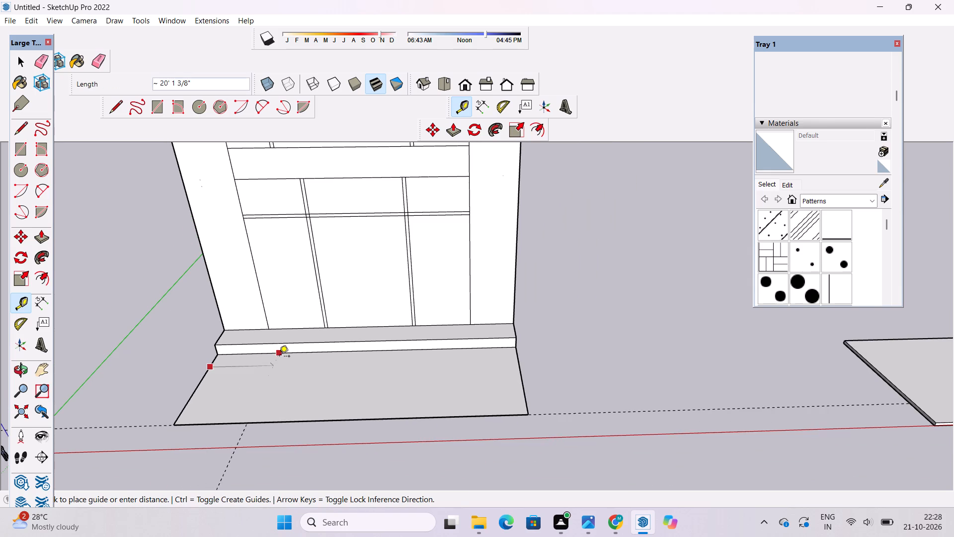
text(18')
key(Return)
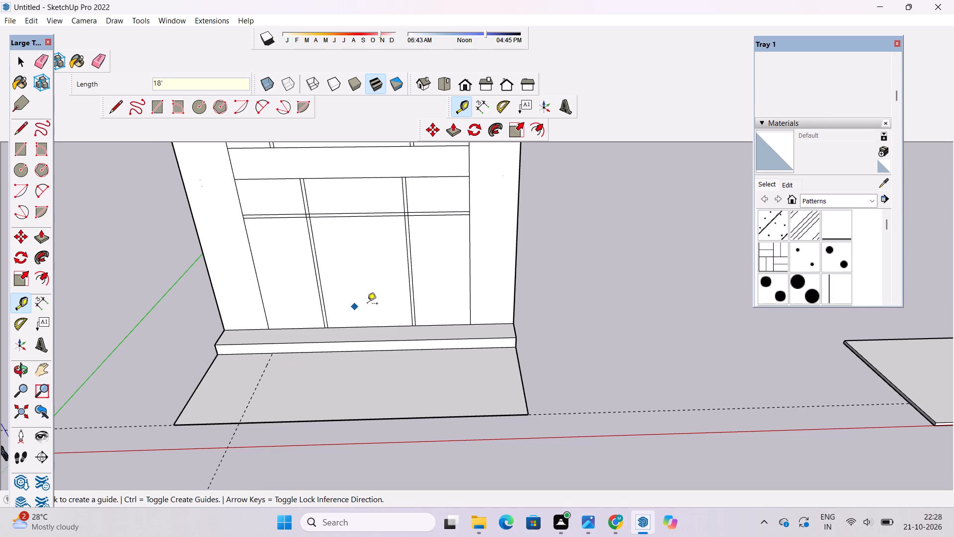
click(521, 370)
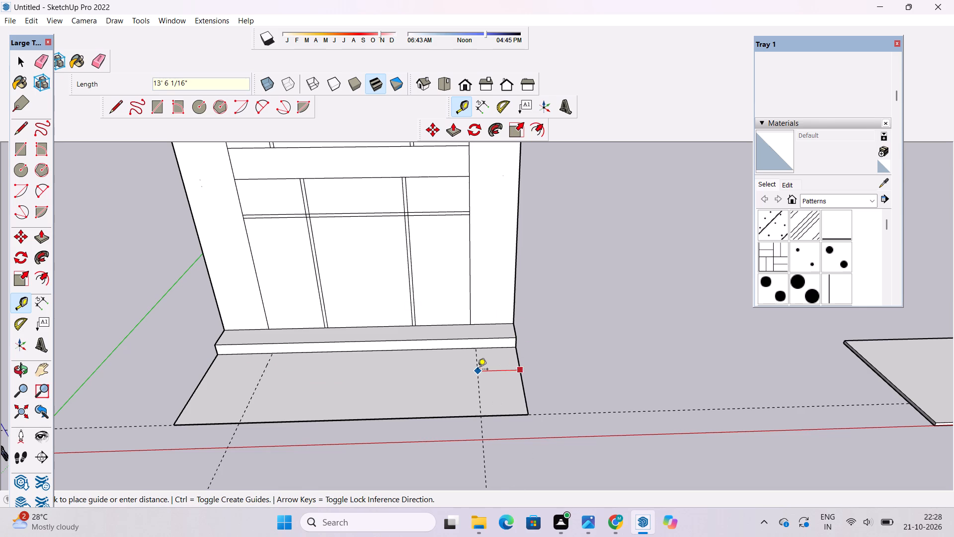
text(18')
key(Return)
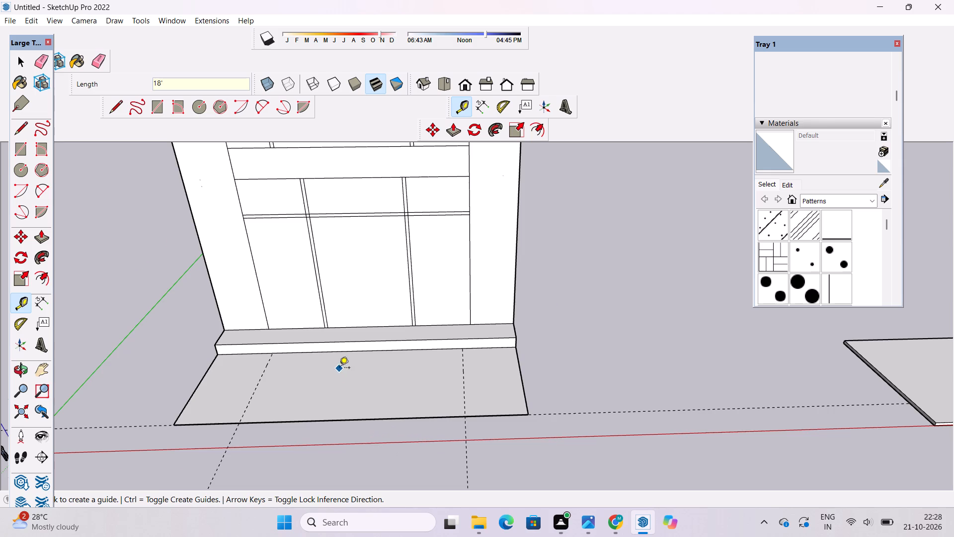
Place a guide across the slab 17' in front of the ledge's lower front edge.
scroll(339, 368, up, 8)
click(347, 346)
scroll(347, 346, down, 11)
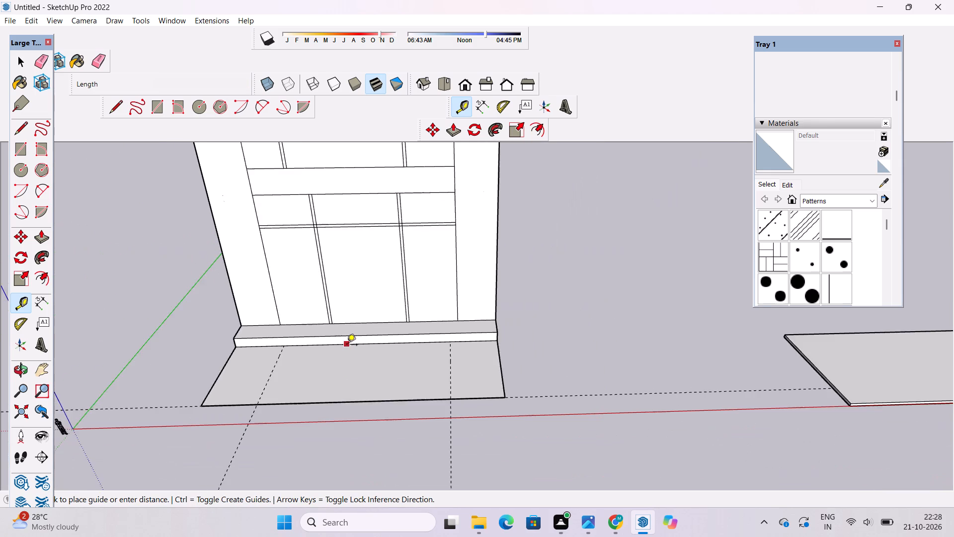
scroll(350, 360, up, 8)
scroll(350, 360, down, 1)
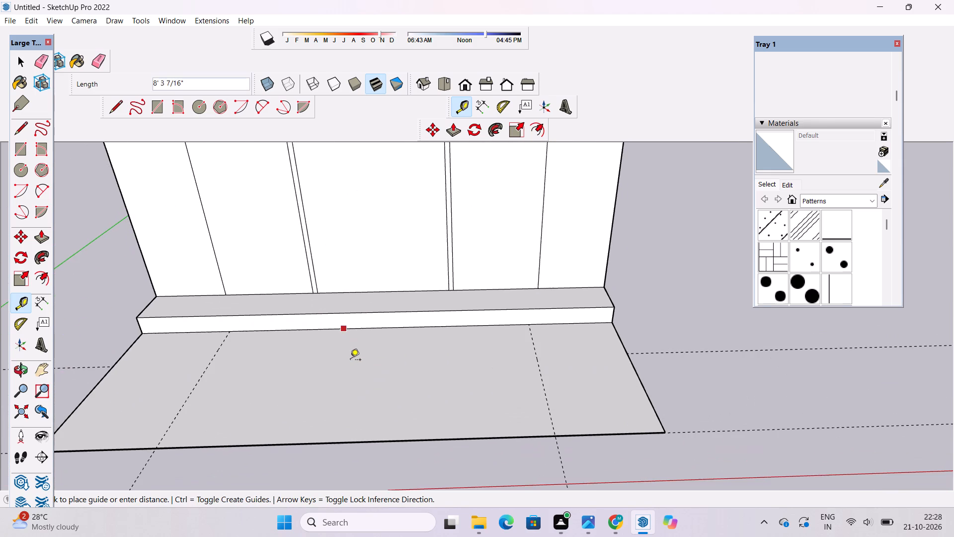
scroll(350, 360, down, 1)
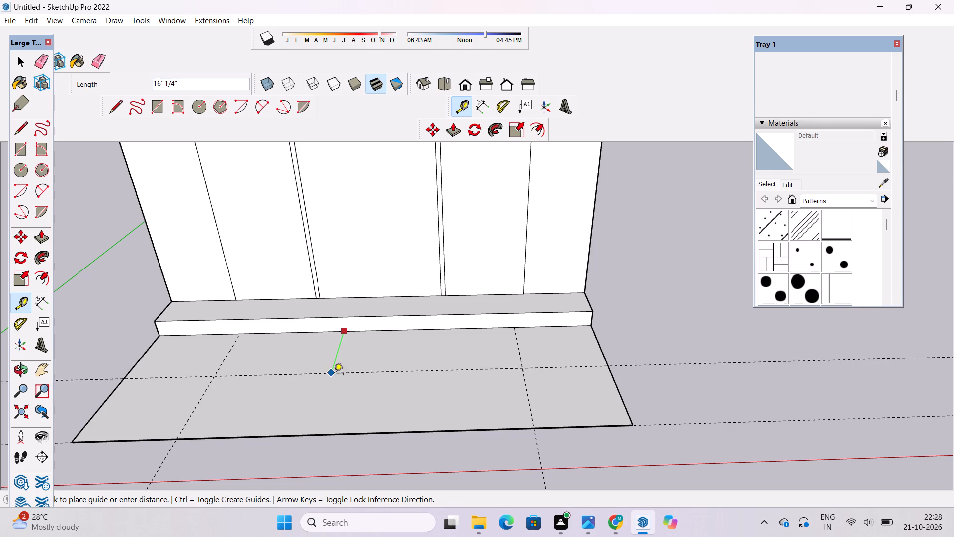
scroll(334, 375, up, 3)
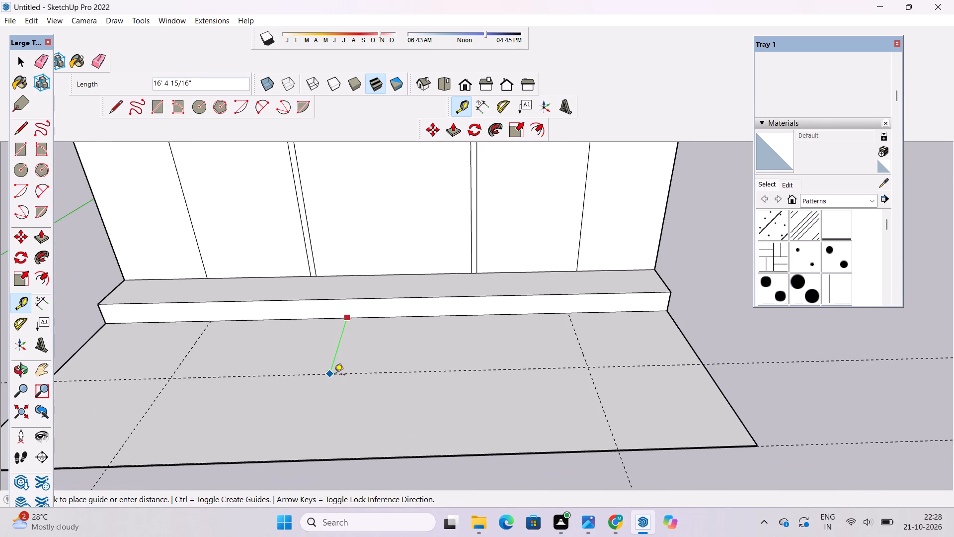
text(17)
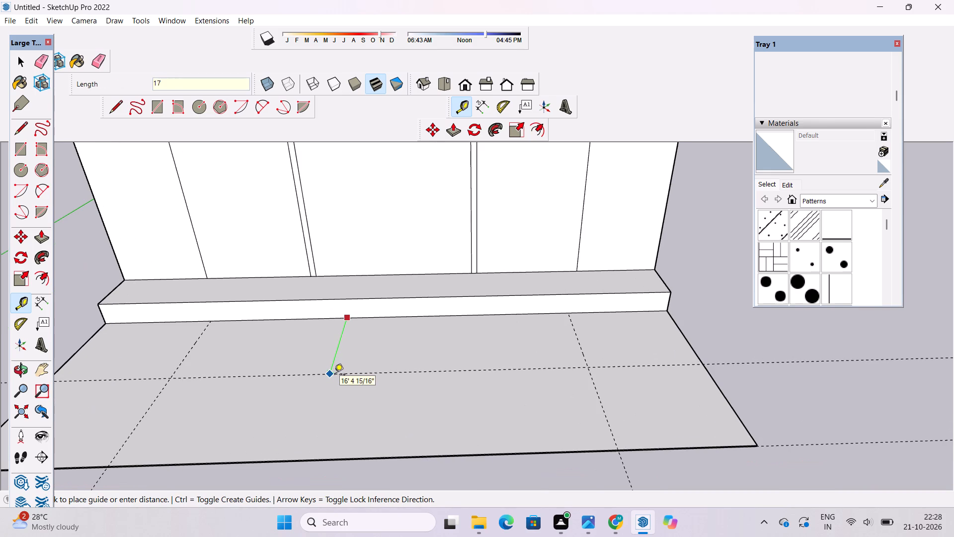
key(apostrophe)
key(Return)
scroll(336, 372, down, 6)
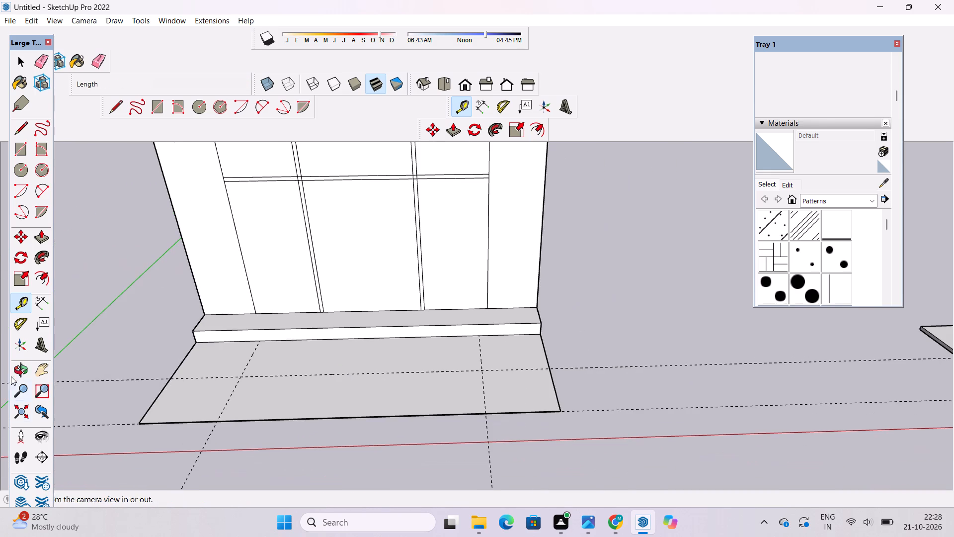
Draw lines along the guides to enclose an 18' by 17' rectangle in the slab's left rear corner against the ledge.
click(119, 98)
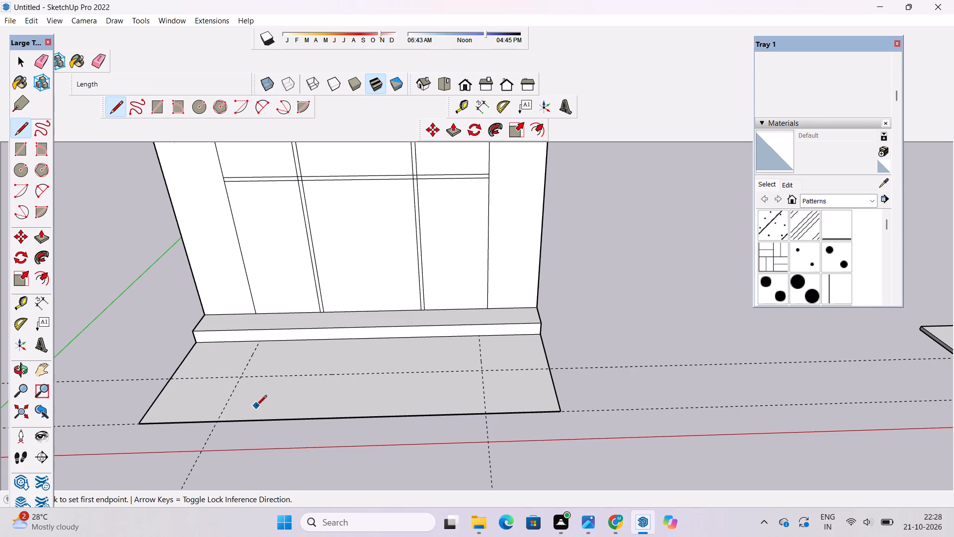
scroll(233, 367, up, 11)
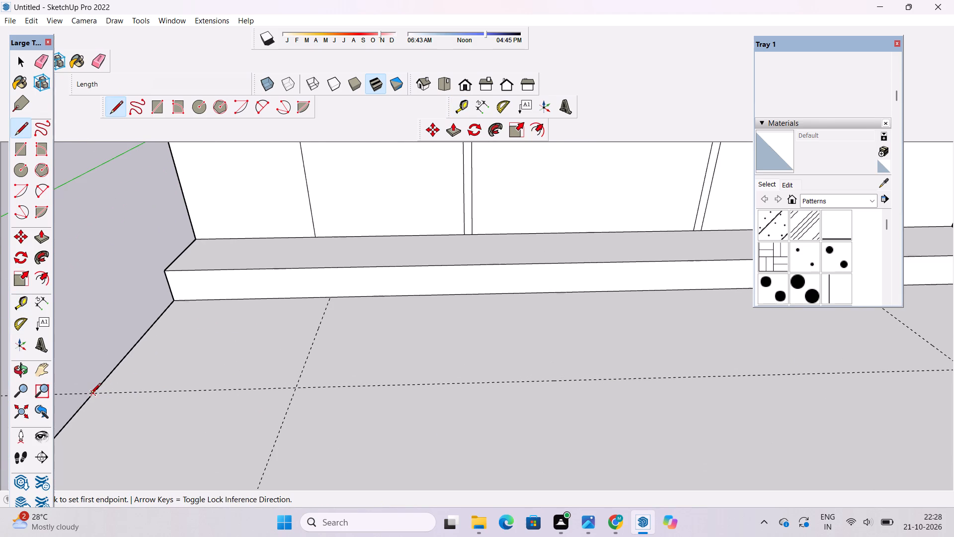
click(90, 394)
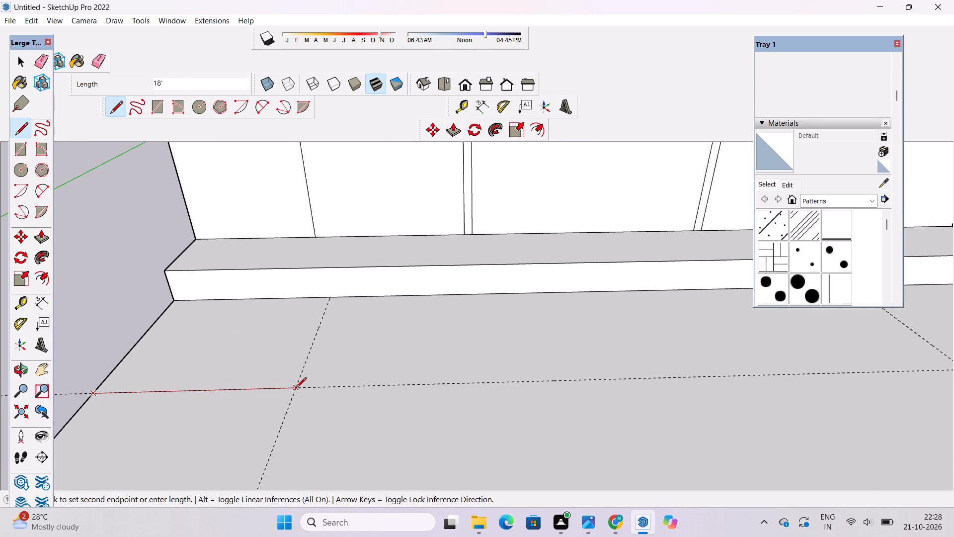
drag(296, 388, 298, 382)
click(330, 299)
scroll(259, 312, down, 2)
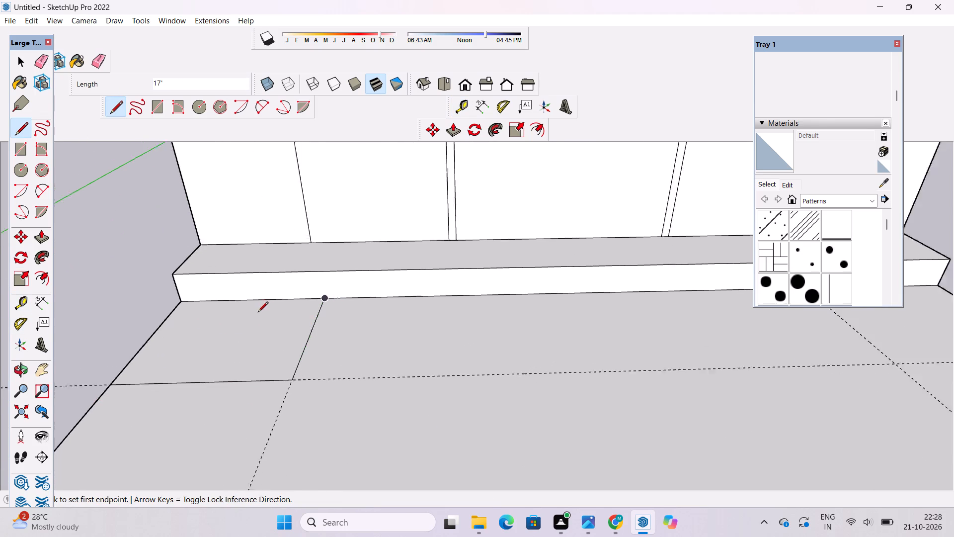
Draw lines along the guides to enclose a matching 18' by 17' rectangle in the slab's right rear corner.
scroll(258, 313, down, 15)
scroll(394, 328, up, 6)
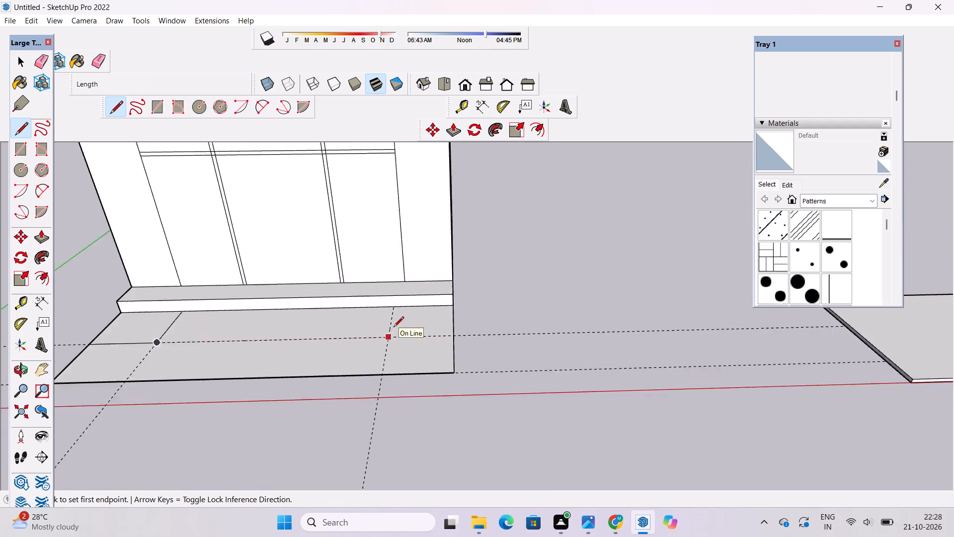
scroll(393, 318, up, 10)
click(395, 282)
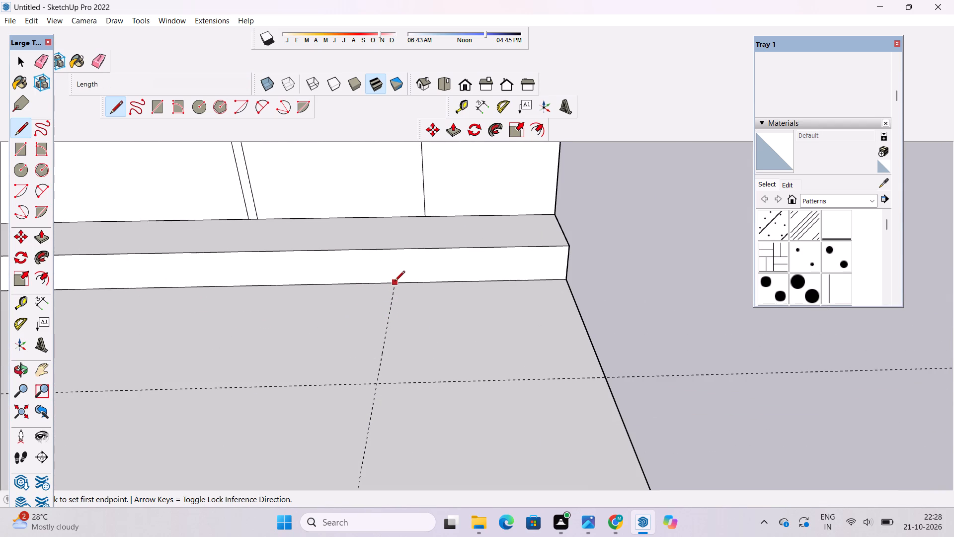
scroll(392, 308, down, 4)
click(384, 358)
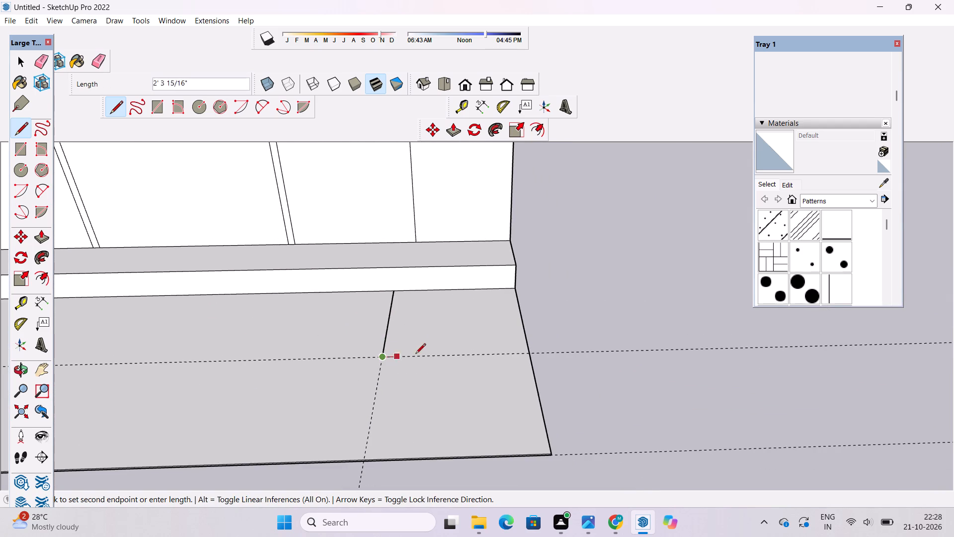
click(528, 354)
scroll(528, 354, down, 5)
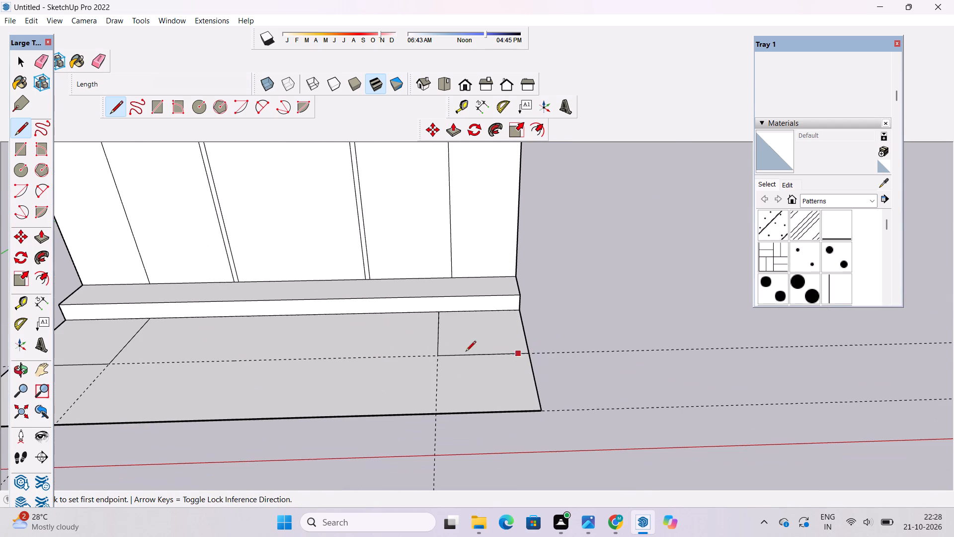
Erase the two lengthwise guides and the two 18' cross guides around the slab, leaving only the drawn edges.
click(94, 62)
drag(559, 301, 569, 349)
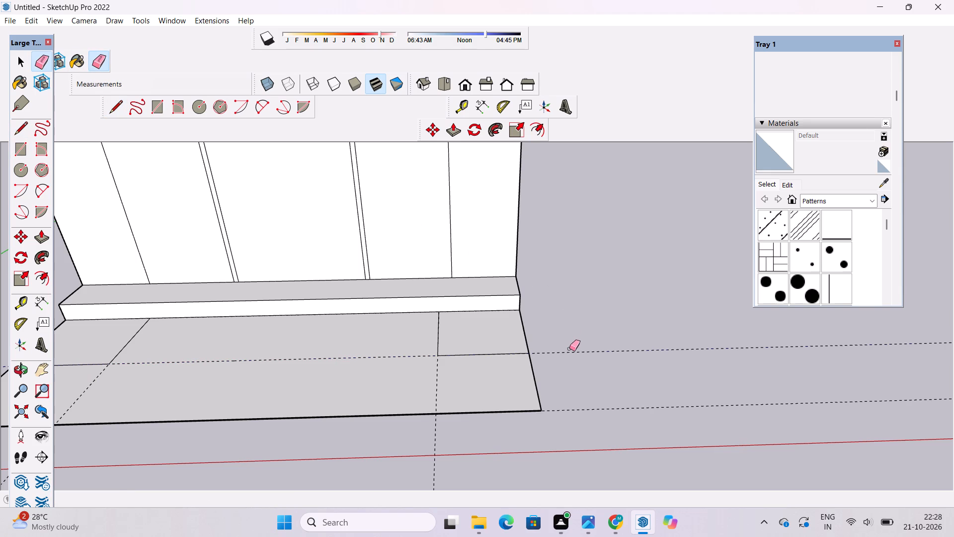
drag(569, 349, 570, 352)
scroll(570, 315, down, 5)
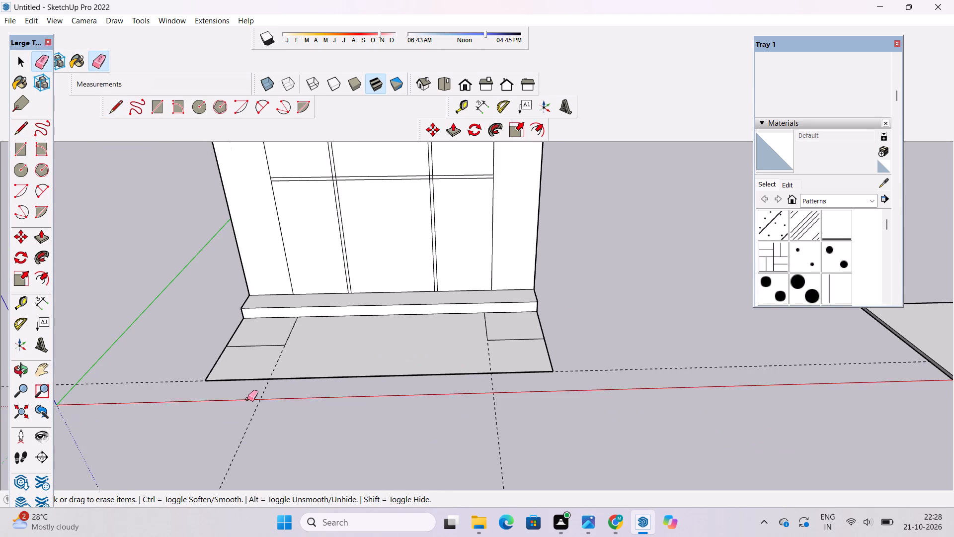
drag(135, 352, 143, 385)
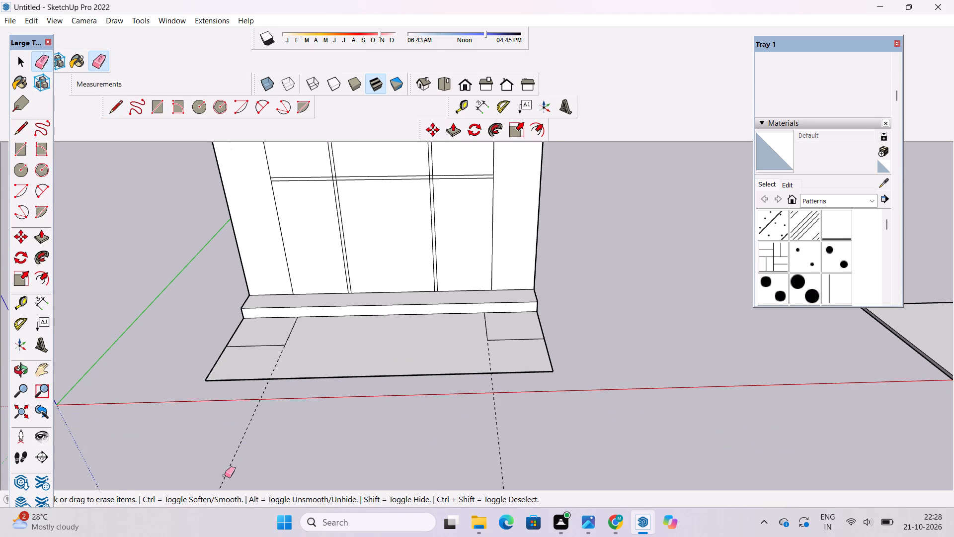
drag(235, 455, 210, 392)
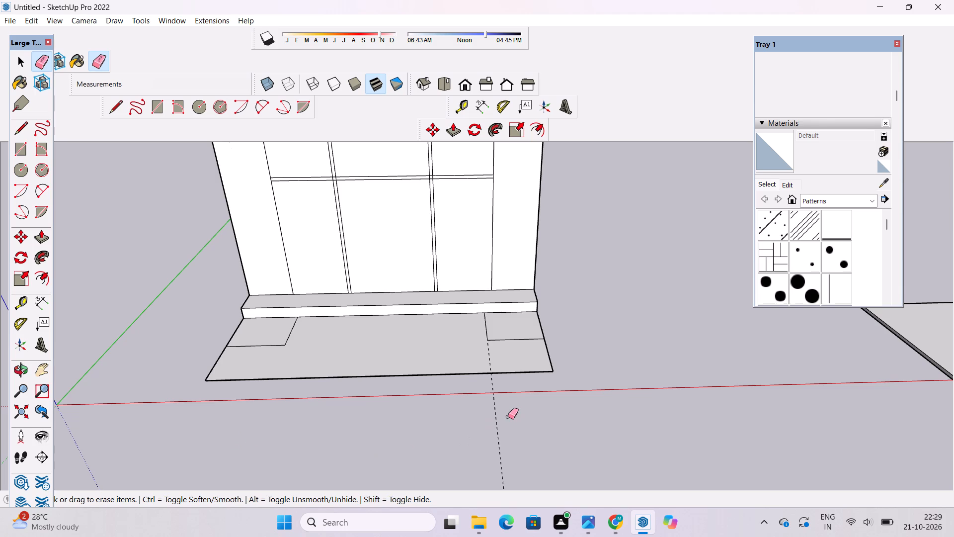
drag(508, 417, 488, 423)
Offset the left corner rectangle's outline inward by 1.7'.
click(47, 279)
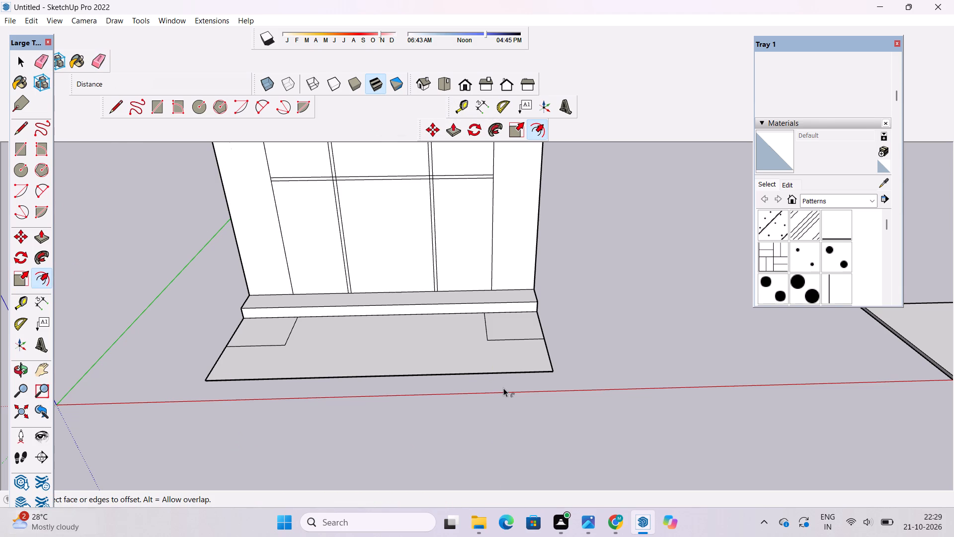
scroll(292, 390, down, 5)
scroll(281, 354, up, 16)
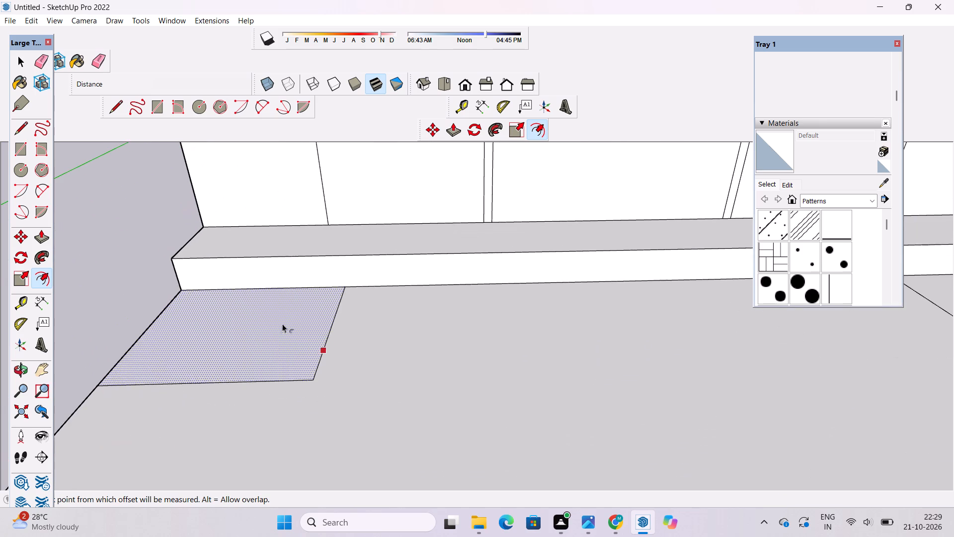
click(287, 292)
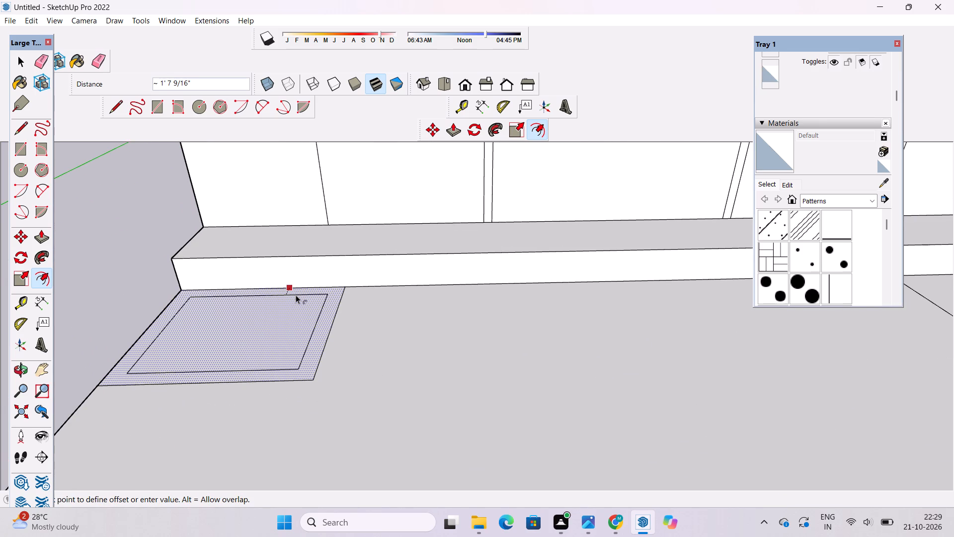
text(1.7')
key(Return)
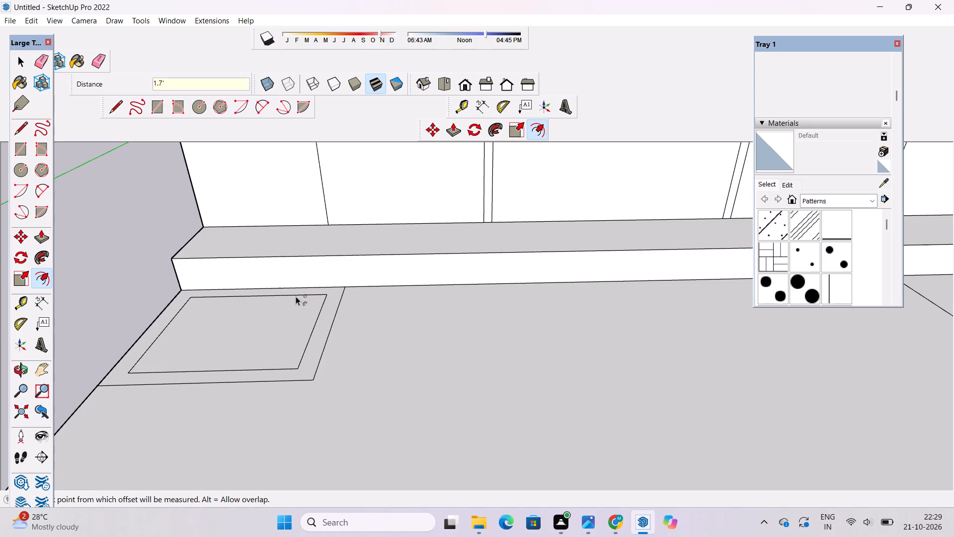
Offset the right corner rectangle's outline inward to give it a border like the left one.
scroll(245, 408, down, 12)
scroll(536, 359, up, 4)
click(533, 340)
scroll(528, 345, down, 2)
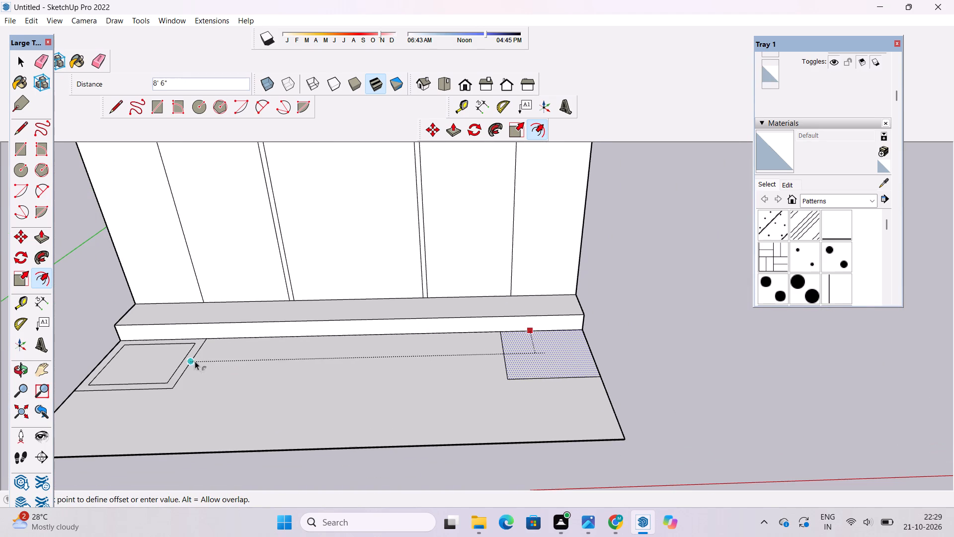
scroll(168, 348, up, 4)
click(206, 339)
scroll(245, 351, down, 4)
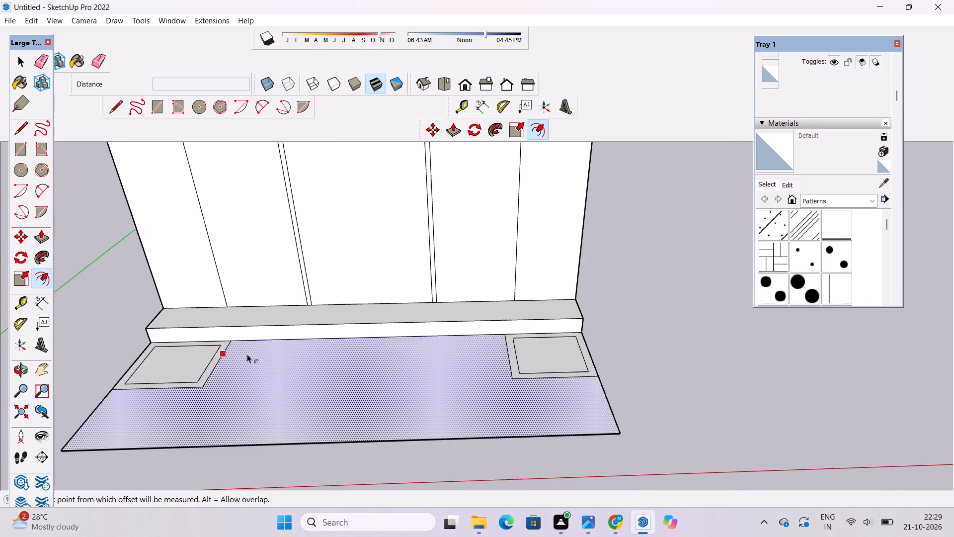
scroll(247, 354, down, 4)
key(space)
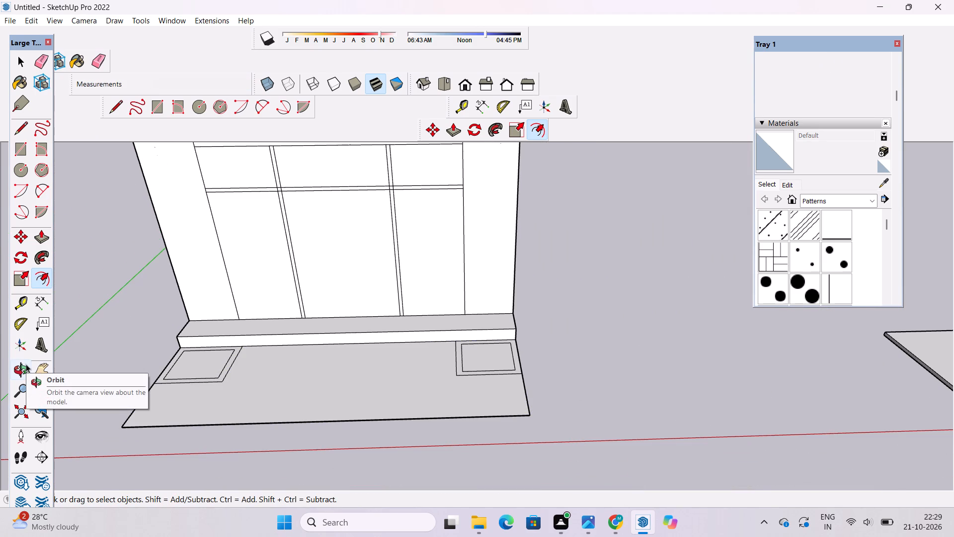
Push/Pull the border face of the left corner rectangle up 3' 10", level with the ledge's top.
scroll(223, 379, up, 3)
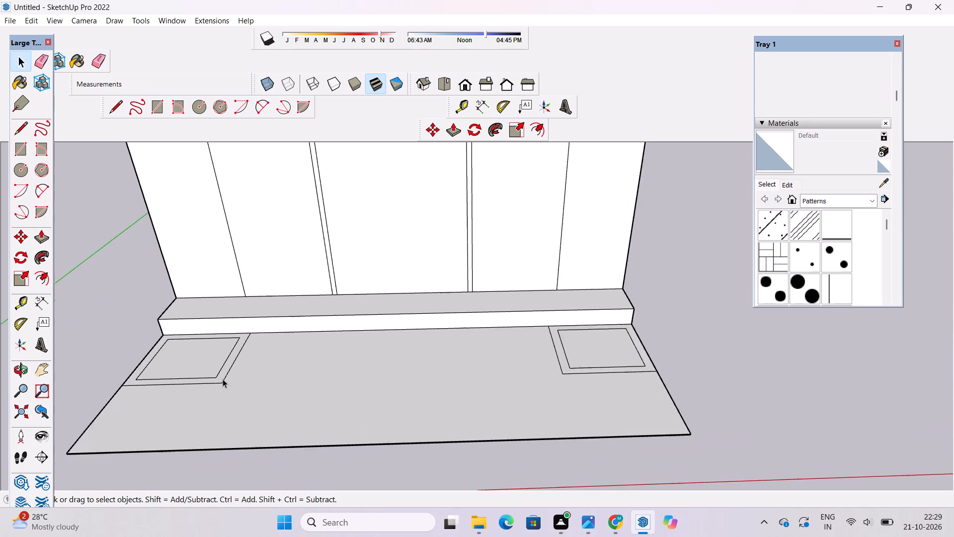
scroll(223, 379, up, 4)
click(223, 370)
scroll(223, 370, down, 5)
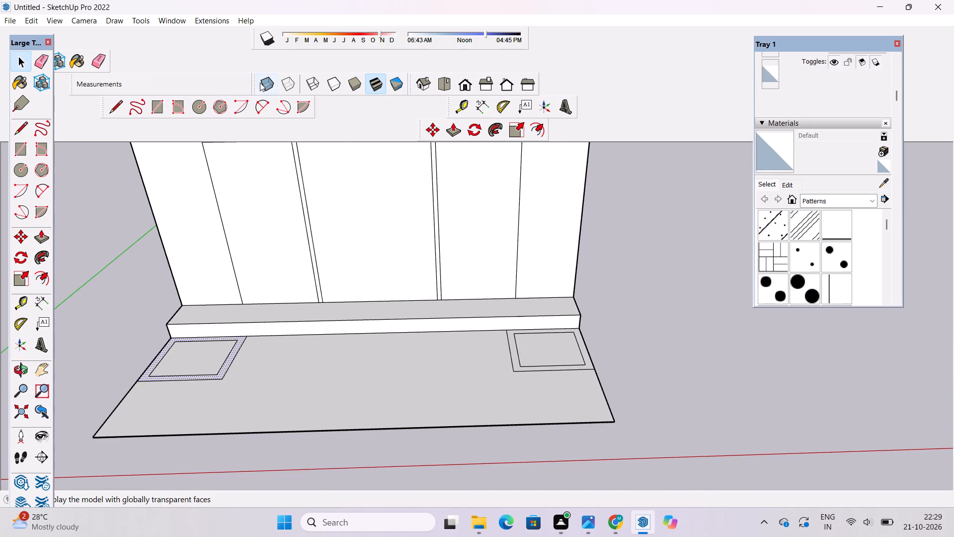
click(42, 236)
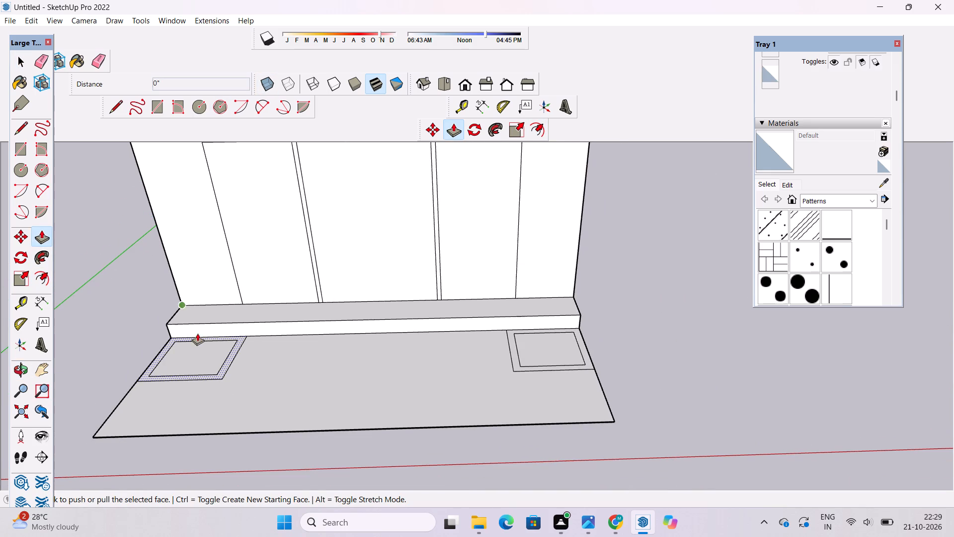
scroll(225, 373, up, 3)
click(225, 373)
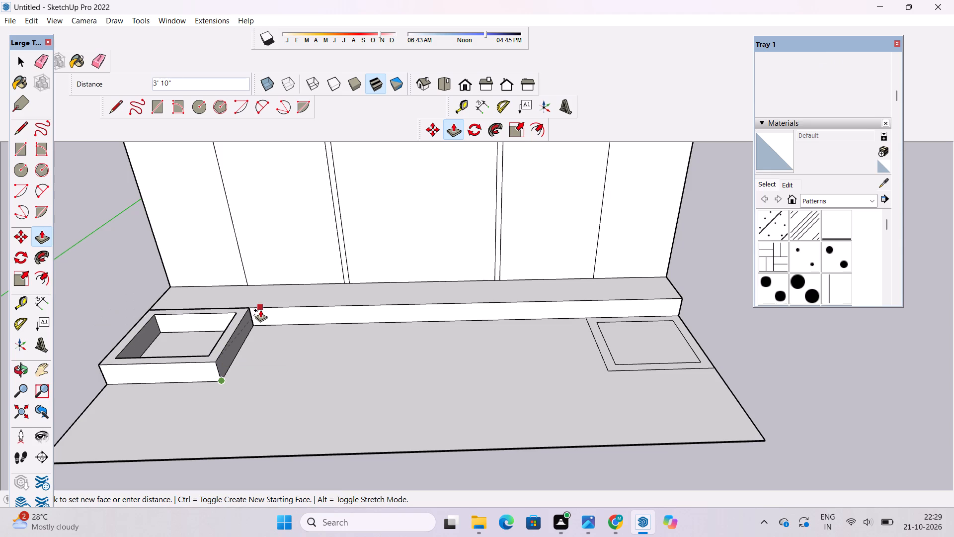
click(260, 310)
Push/Pull the border face of the right corner rectangle up 3' 10" to match the left box.
scroll(204, 308, down, 6)
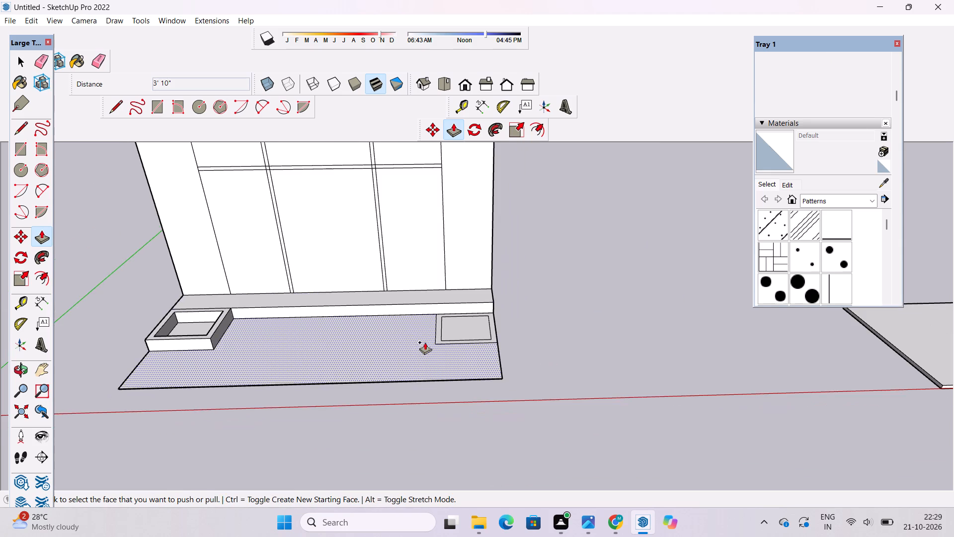
scroll(424, 341, up, 10)
click(459, 300)
scroll(459, 300, down, 5)
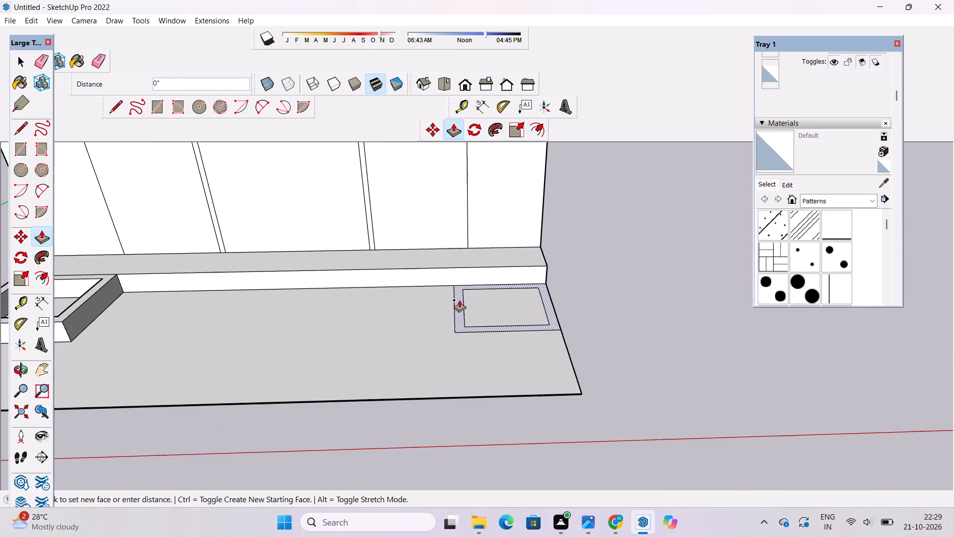
scroll(298, 303, down, 5)
click(160, 313)
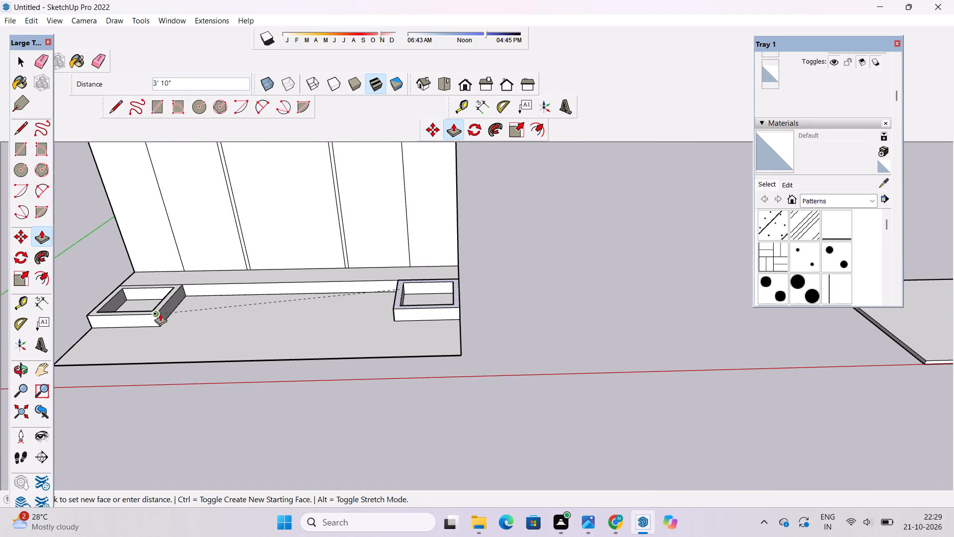
Examine the two raised corner boxes, the ledge and the front slab from several angles.
click(15, 368)
scroll(196, 372, down, 2)
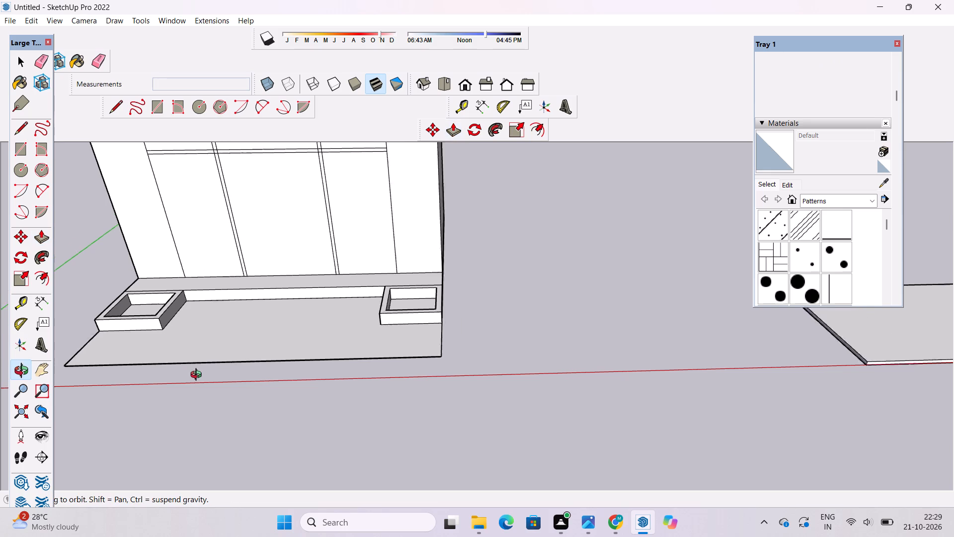
scroll(198, 376, down, 2)
drag(176, 386, 174, 355)
scroll(174, 355, down, 3)
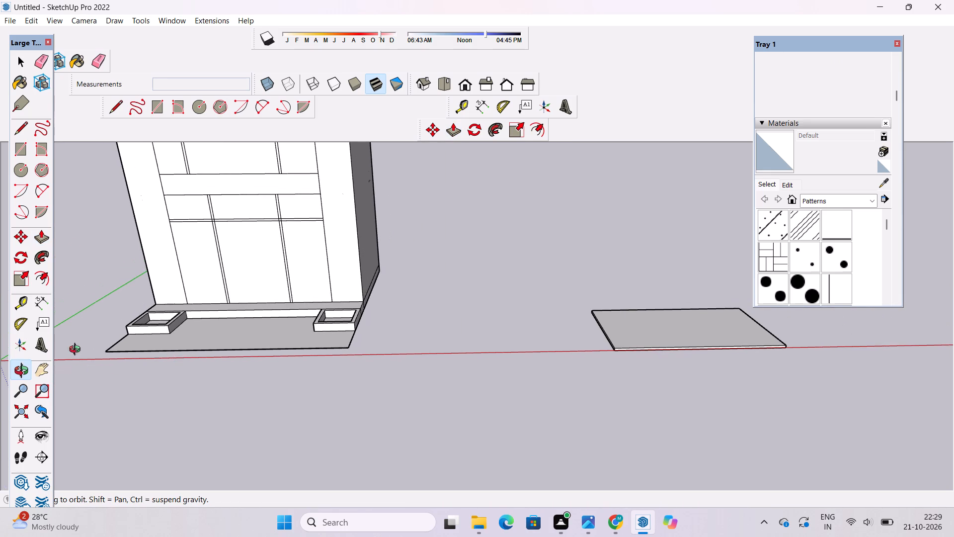
scroll(77, 322, up, 10)
drag(74, 332, 102, 305)
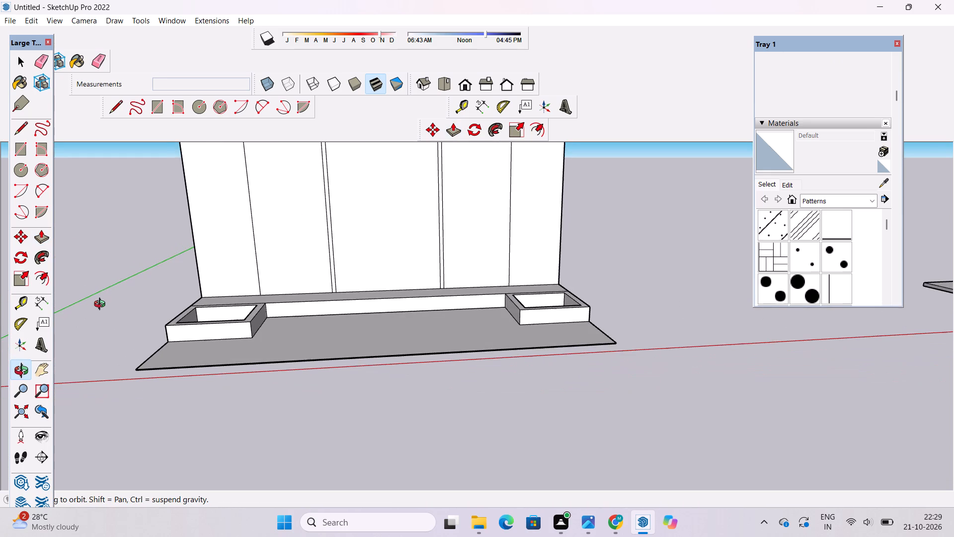
scroll(102, 305, down, 1)
shift+drag(243, 288, 235, 330)
scroll(235, 330, down, 5)
drag(302, 363, 274, 352)
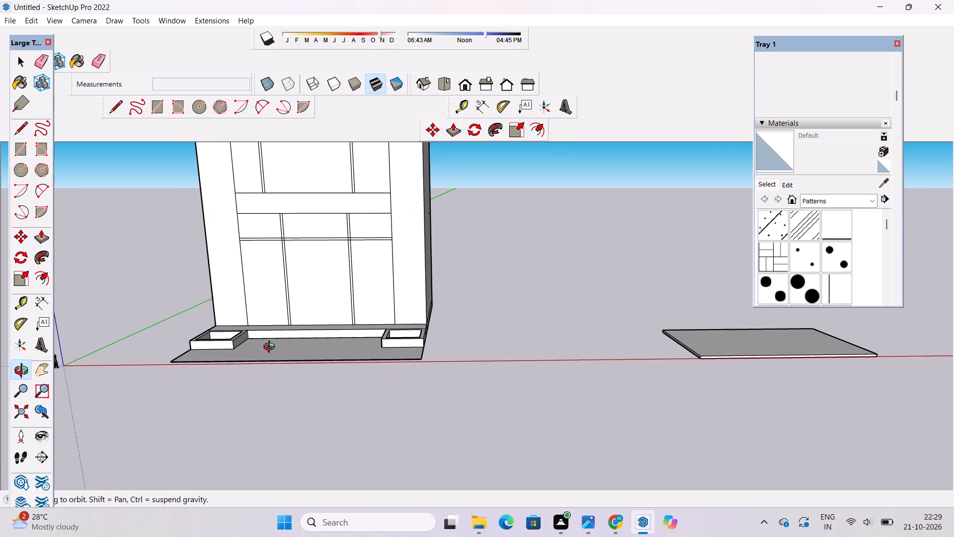
scroll(271, 348, up, 7)
drag(293, 345, 301, 360)
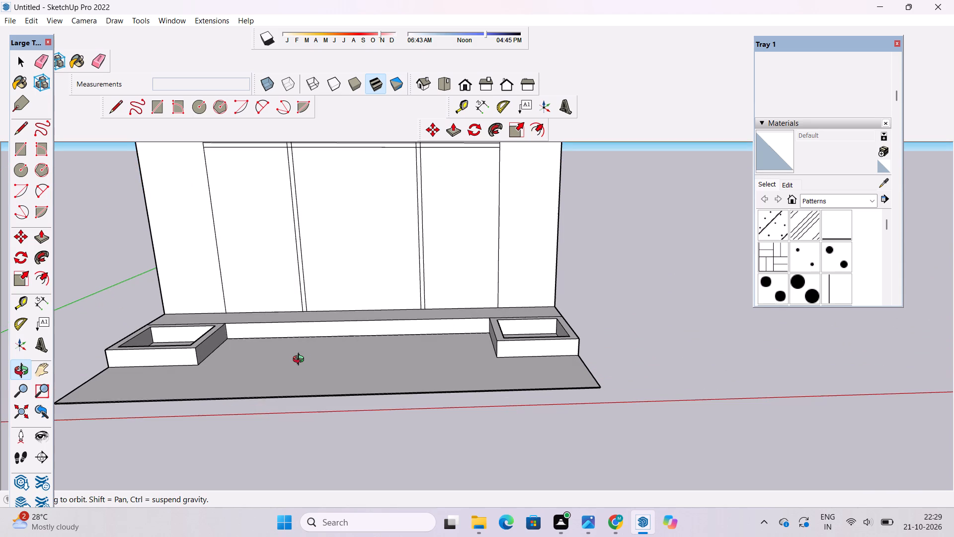
scroll(317, 326, down, 6)
drag(355, 321, 345, 355)
scroll(266, 355, up, 8)
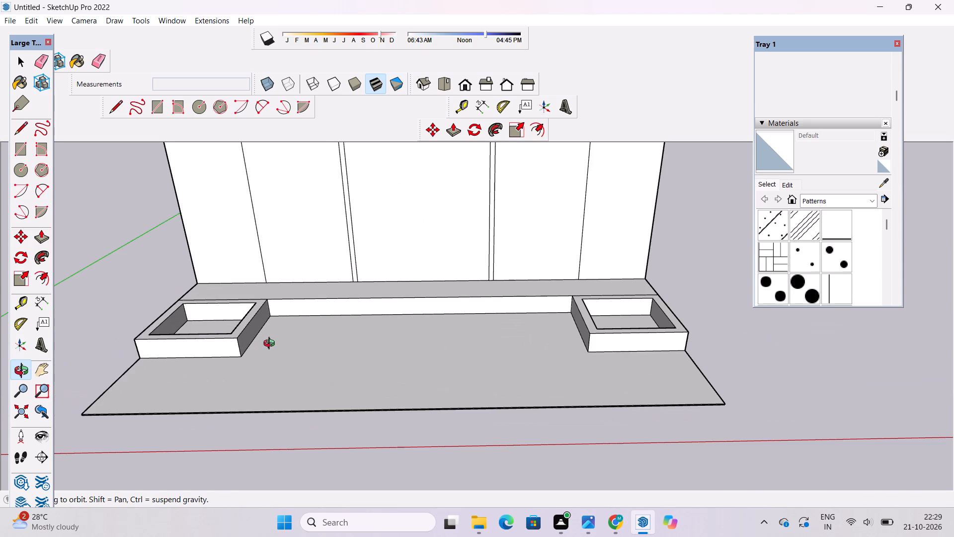
click(284, 338)
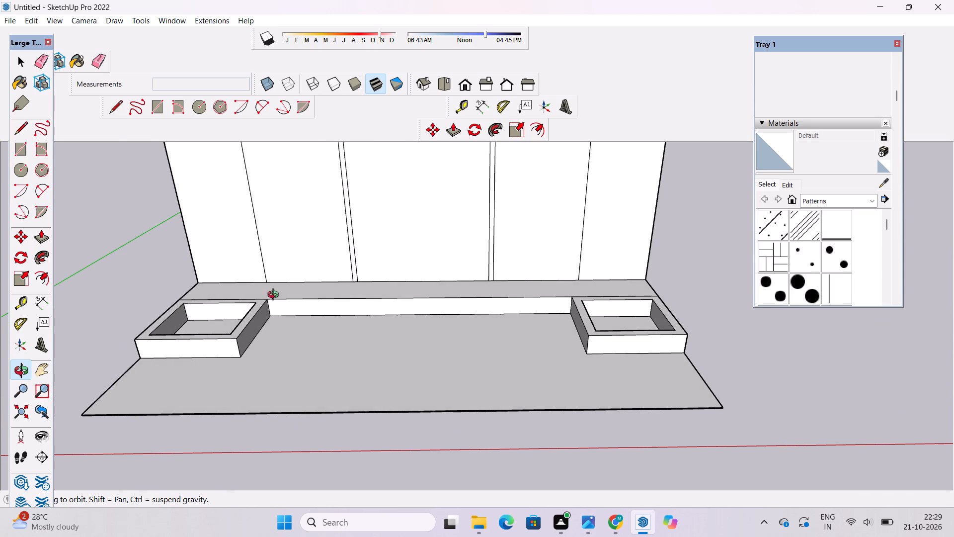
Draw a horizontal line about 63' long across the lower part of the ledge's front face, between the two boxes.
click(120, 109)
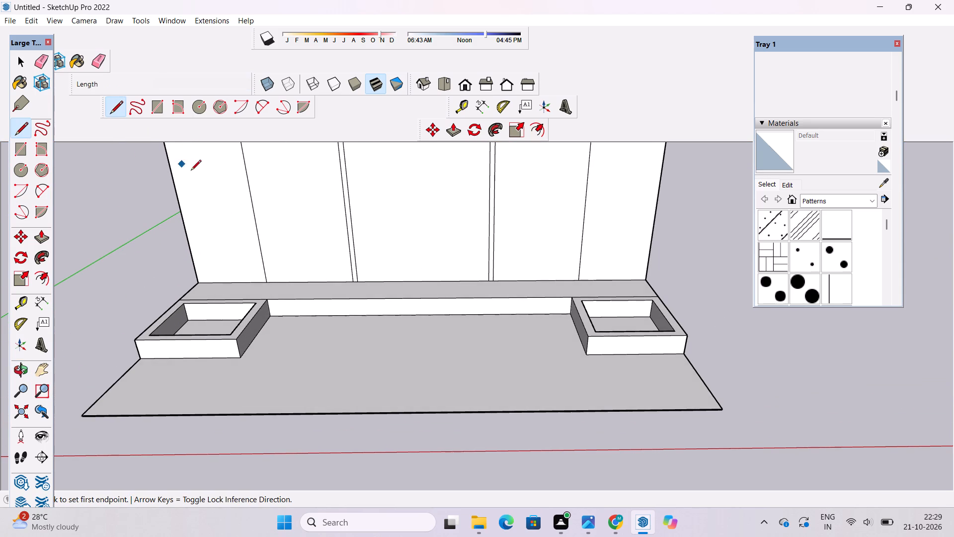
scroll(319, 344, up, 8)
scroll(235, 318, up, 9)
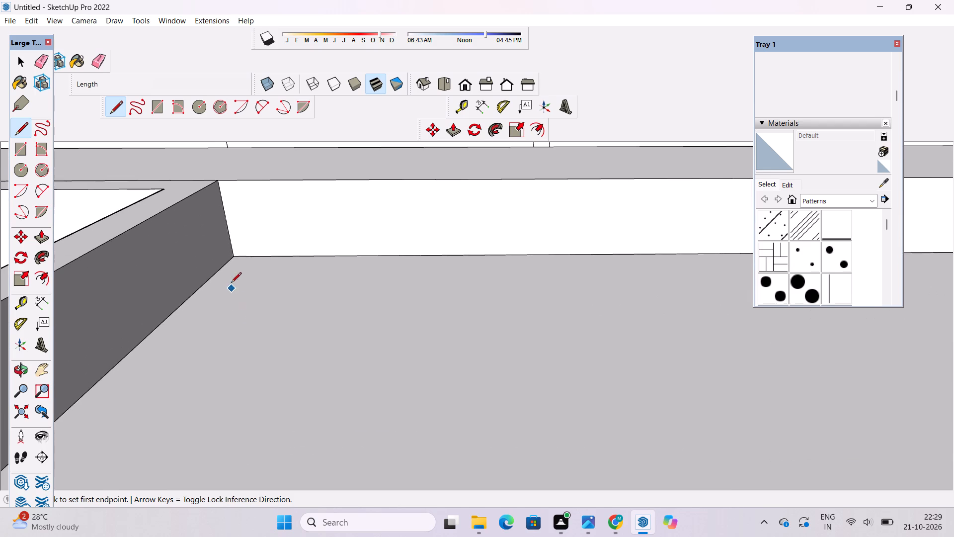
click(229, 236)
scroll(229, 236, down, 20)
scroll(229, 236, down, 5)
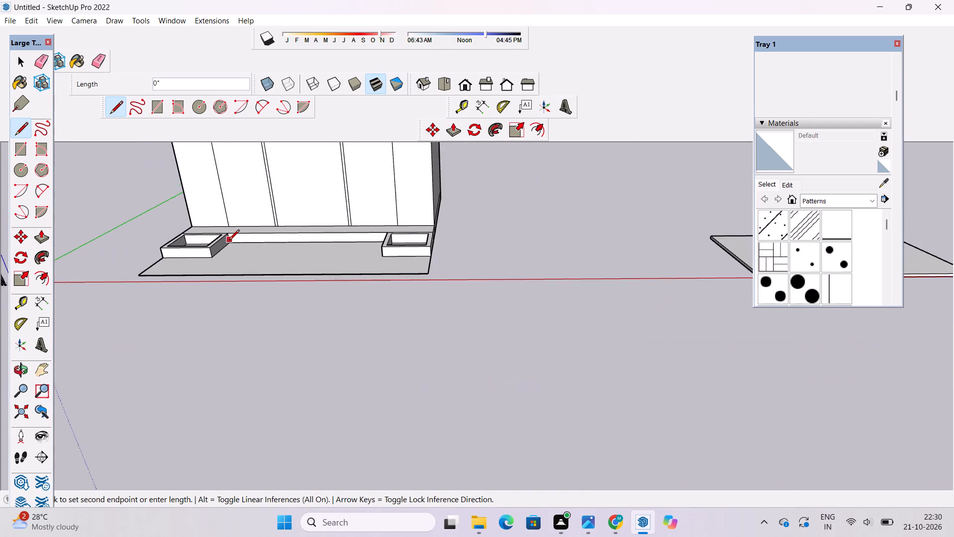
scroll(229, 241, down, 12)
scroll(229, 241, up, 9)
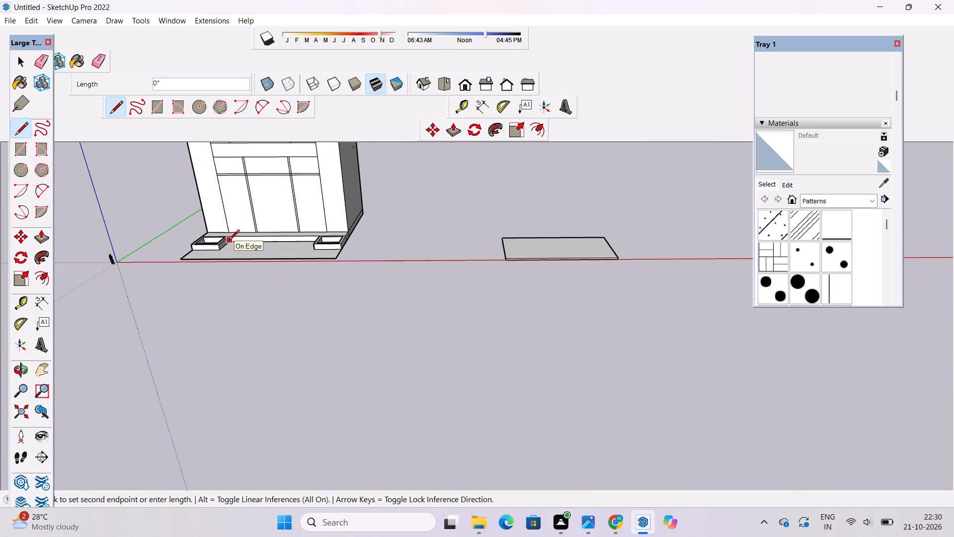
scroll(229, 241, up, 9)
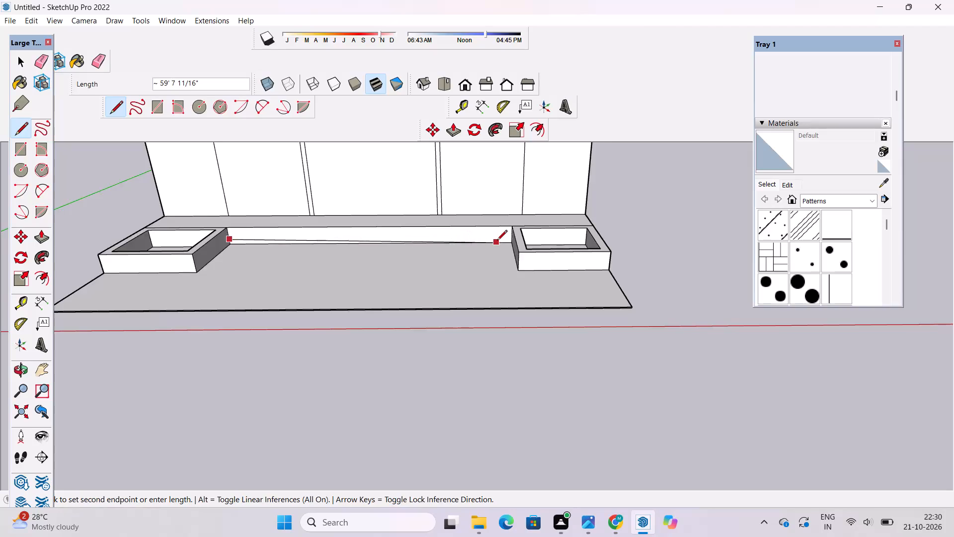
scroll(497, 241, up, 9)
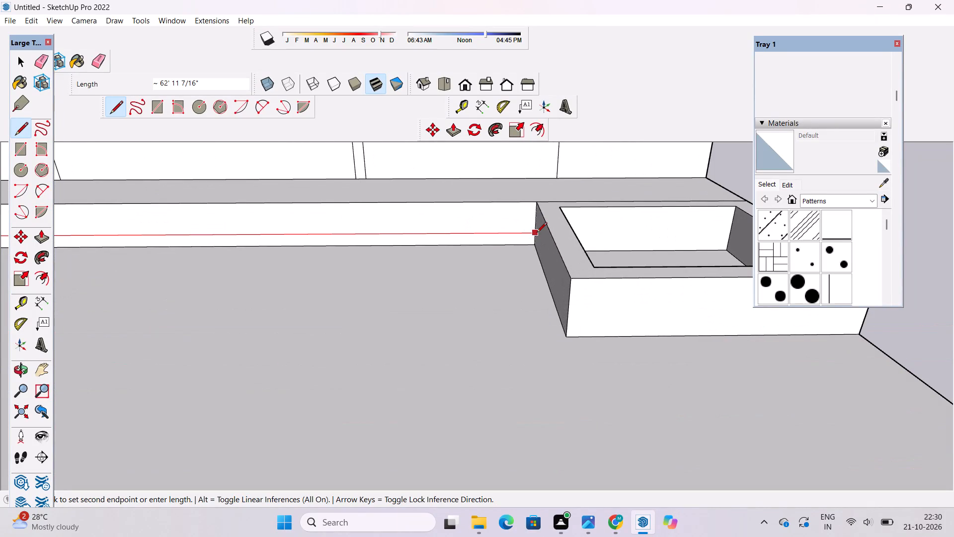
click(537, 233)
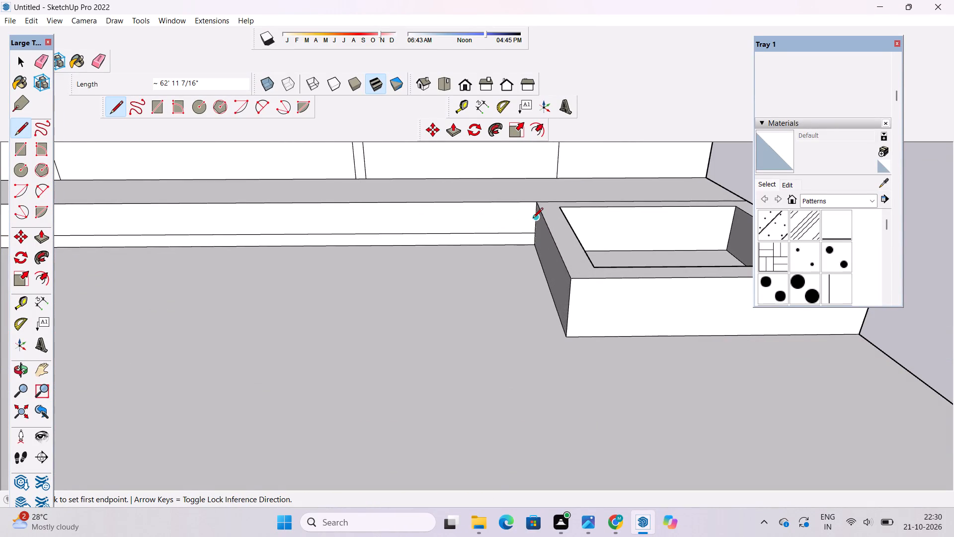
Draw a second horizontal line between the boxes, starting midway between the first line and the ledge's top edge.
click(533, 219)
scroll(533, 219, down, 9)
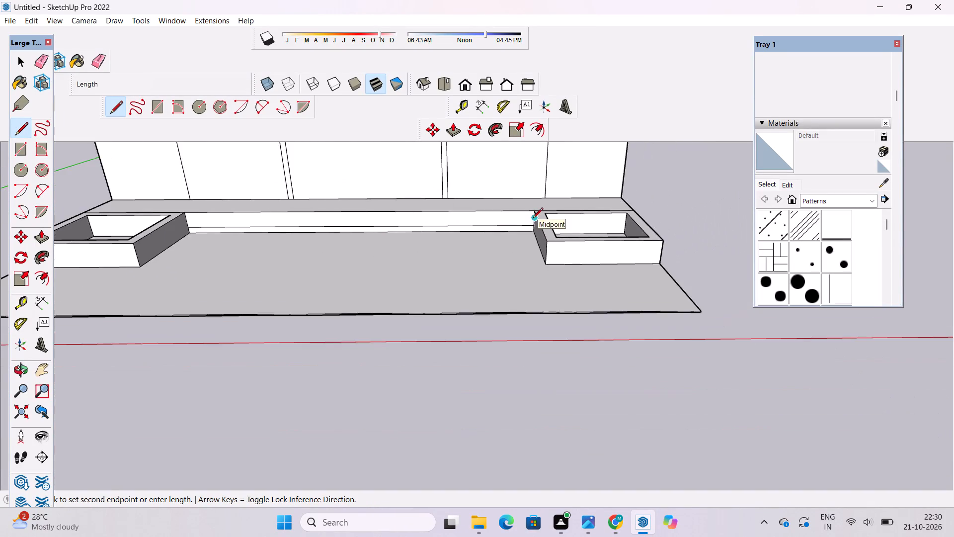
scroll(533, 219, down, 7)
scroll(399, 225, up, 5)
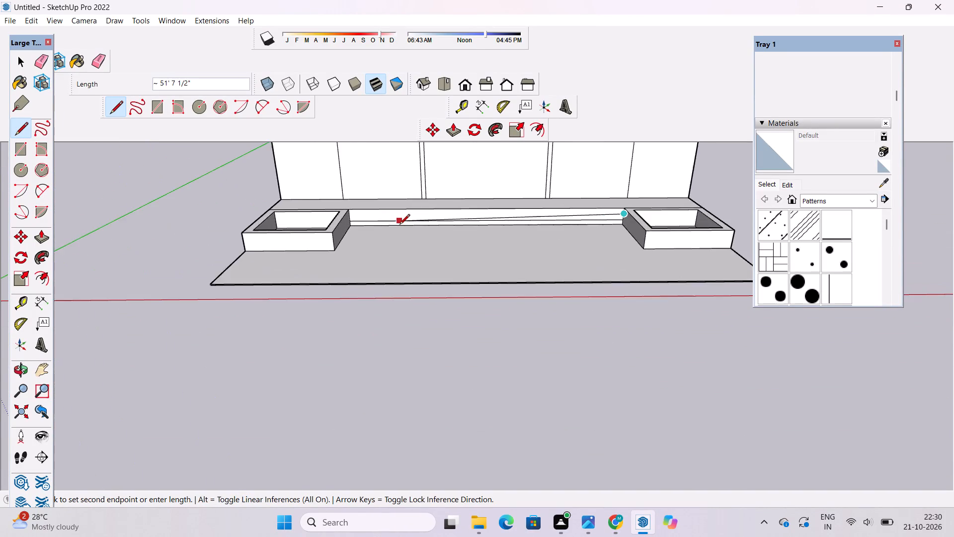
scroll(399, 225, up, 16)
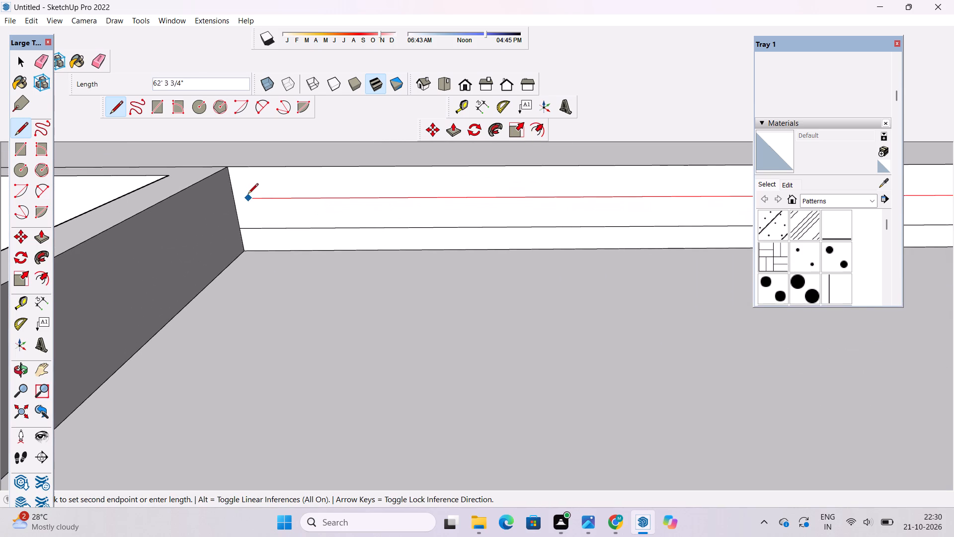
click(236, 199)
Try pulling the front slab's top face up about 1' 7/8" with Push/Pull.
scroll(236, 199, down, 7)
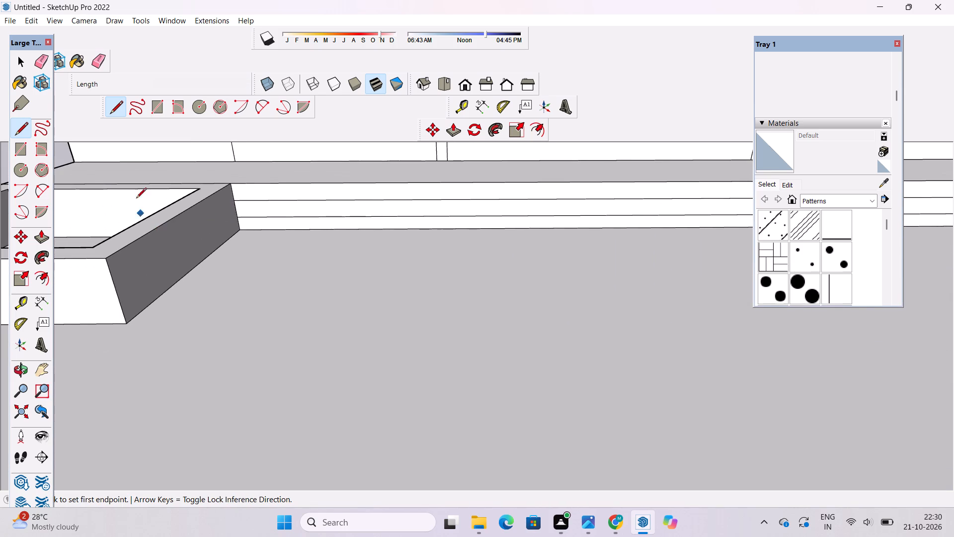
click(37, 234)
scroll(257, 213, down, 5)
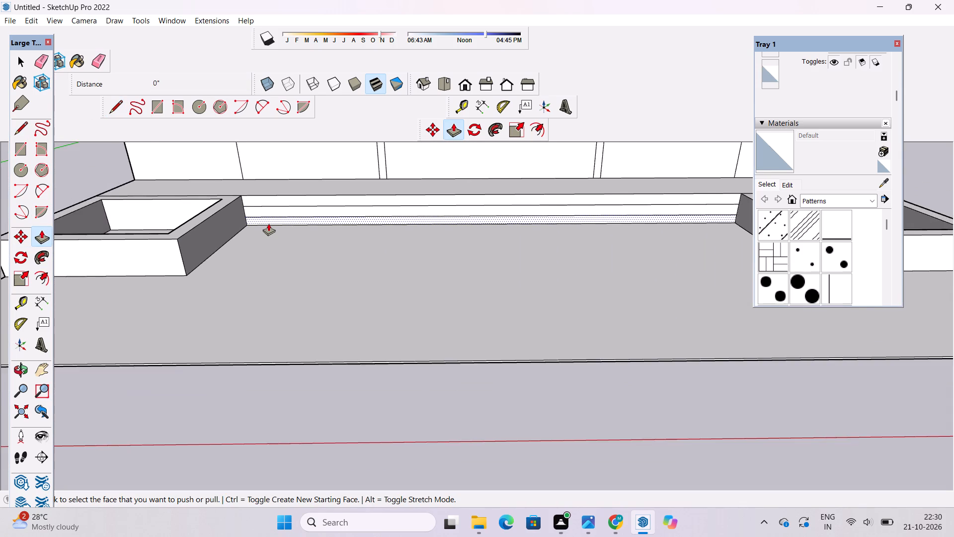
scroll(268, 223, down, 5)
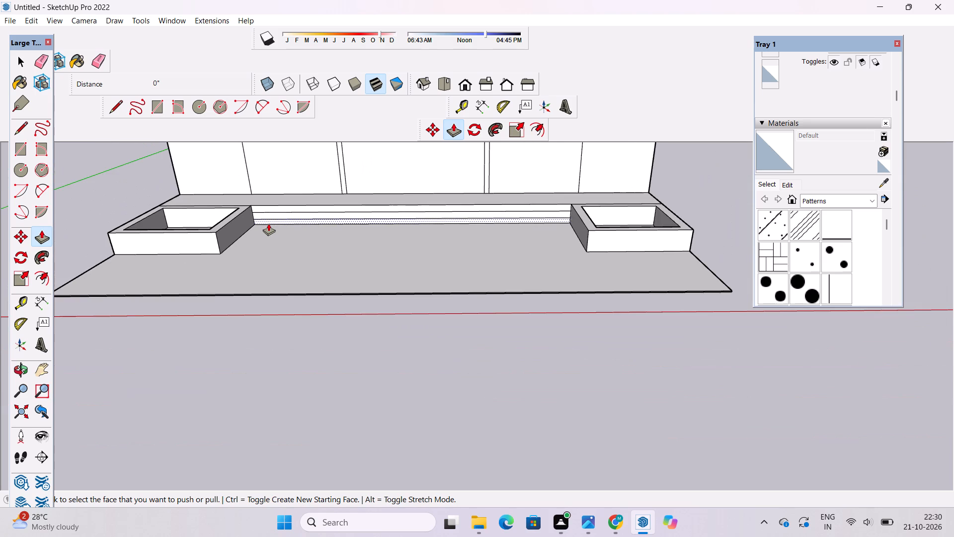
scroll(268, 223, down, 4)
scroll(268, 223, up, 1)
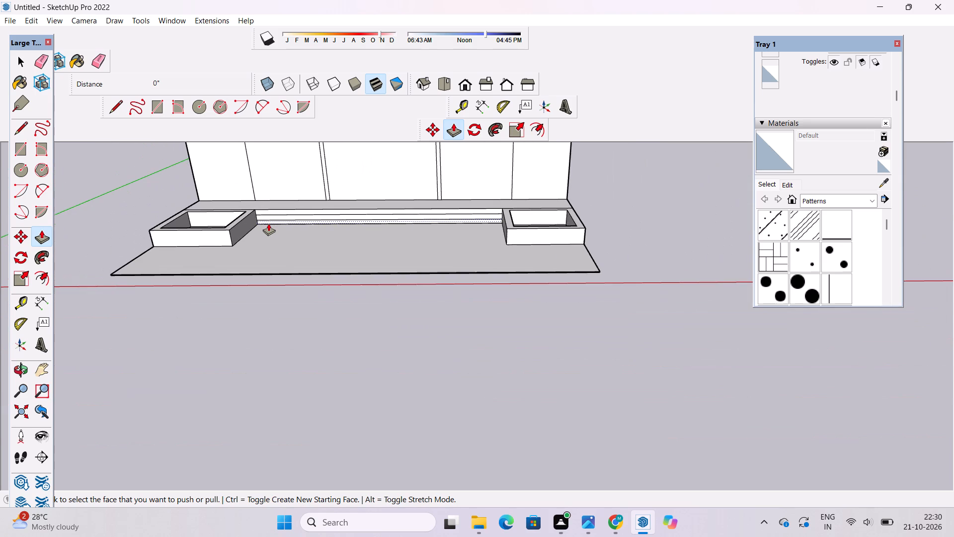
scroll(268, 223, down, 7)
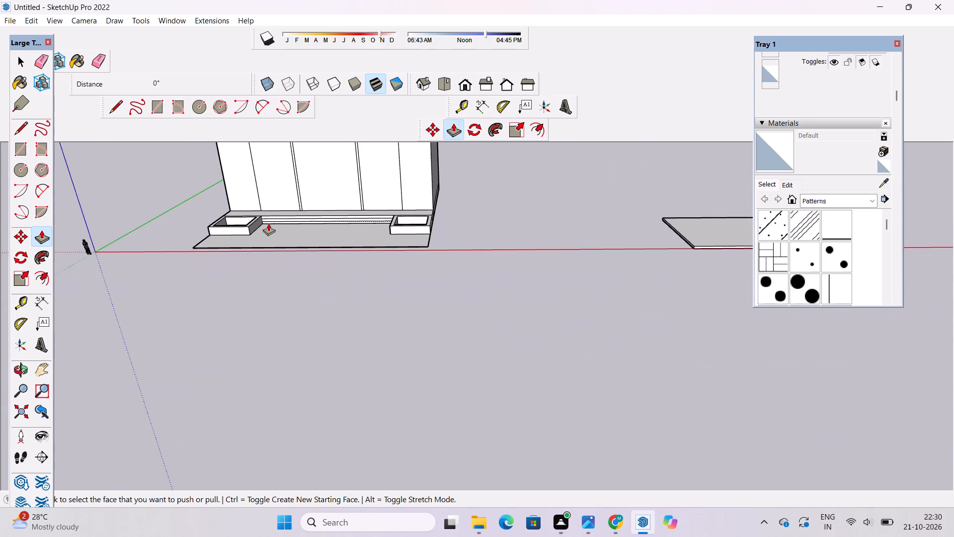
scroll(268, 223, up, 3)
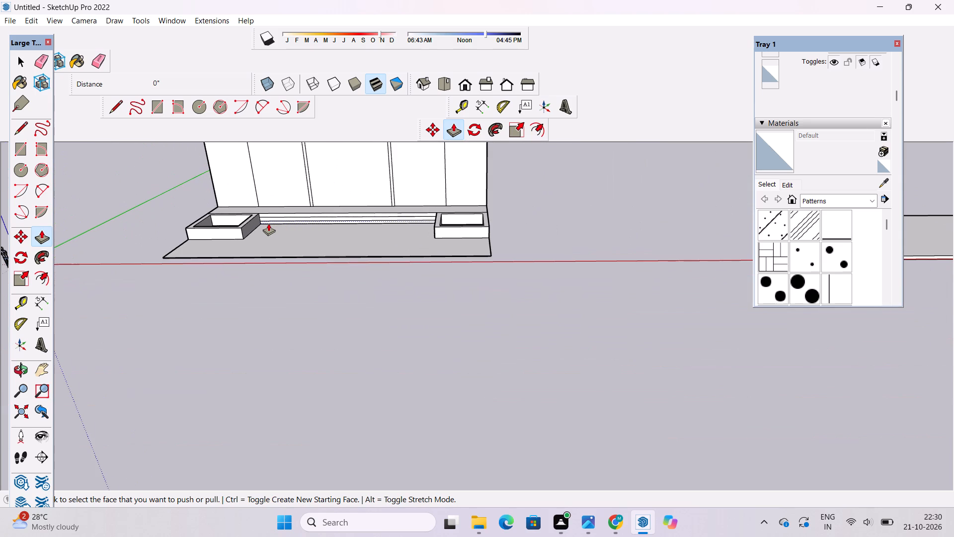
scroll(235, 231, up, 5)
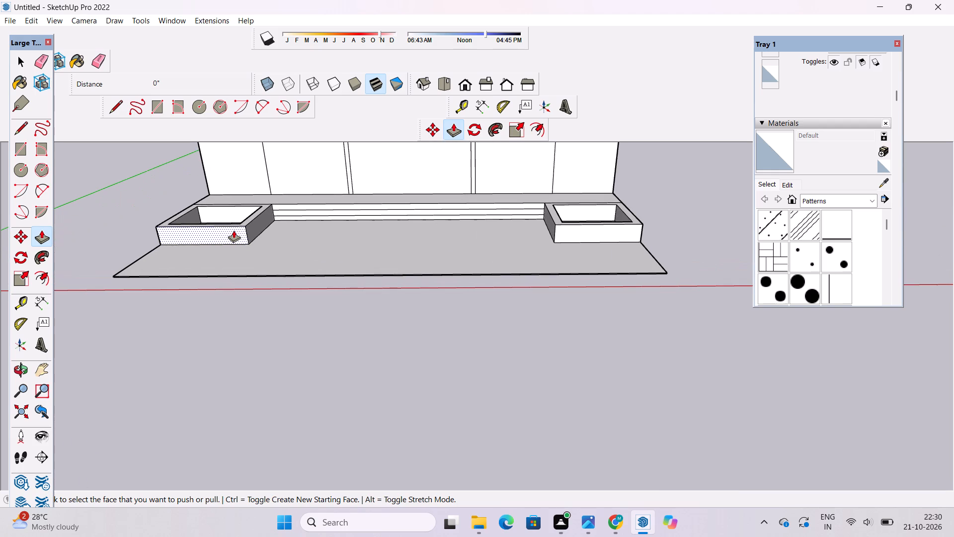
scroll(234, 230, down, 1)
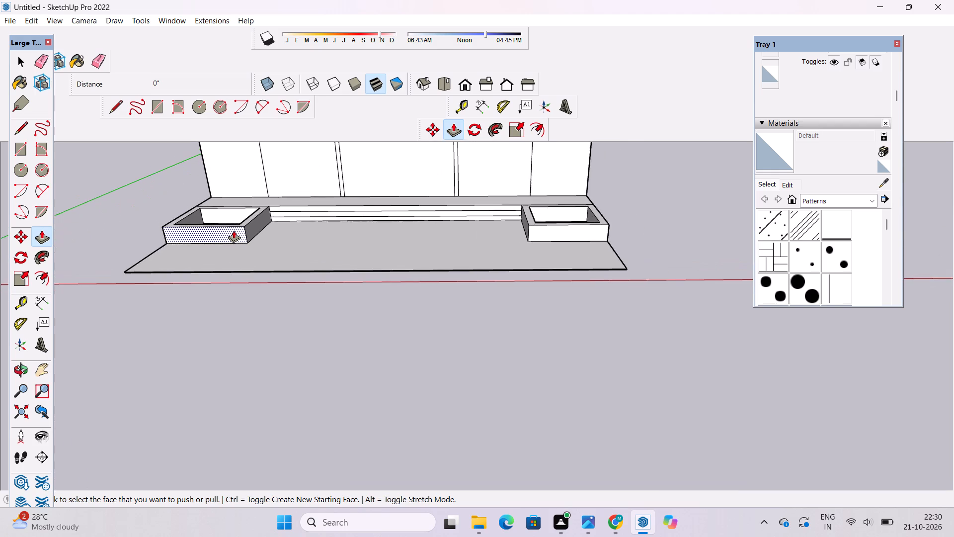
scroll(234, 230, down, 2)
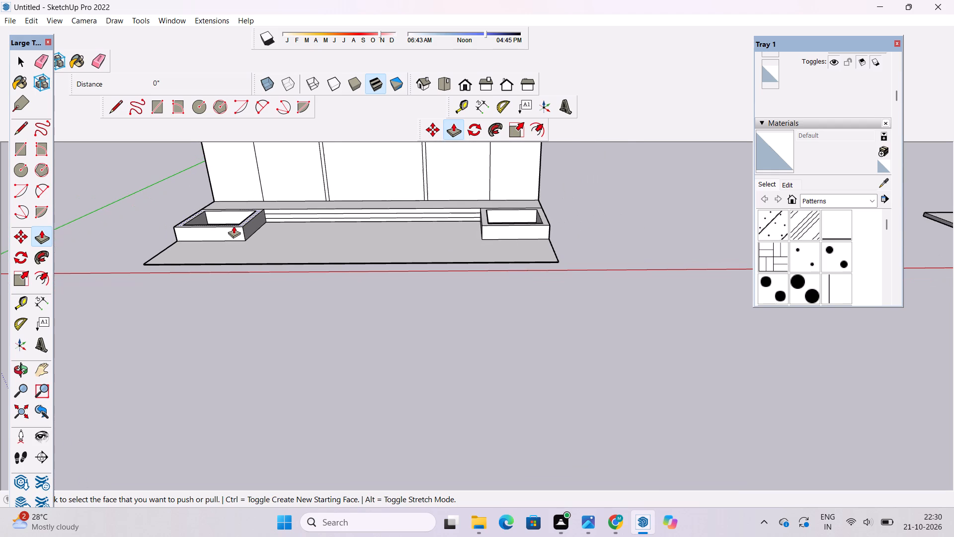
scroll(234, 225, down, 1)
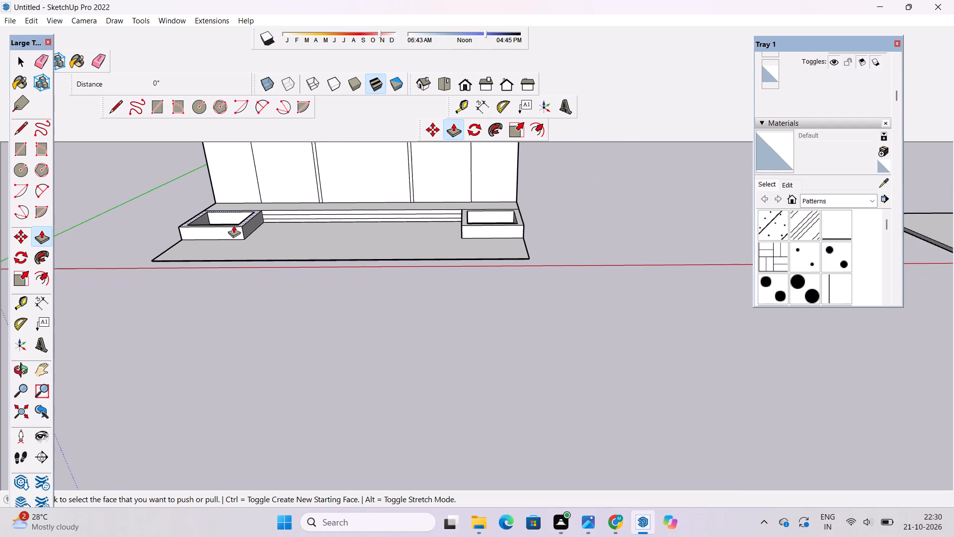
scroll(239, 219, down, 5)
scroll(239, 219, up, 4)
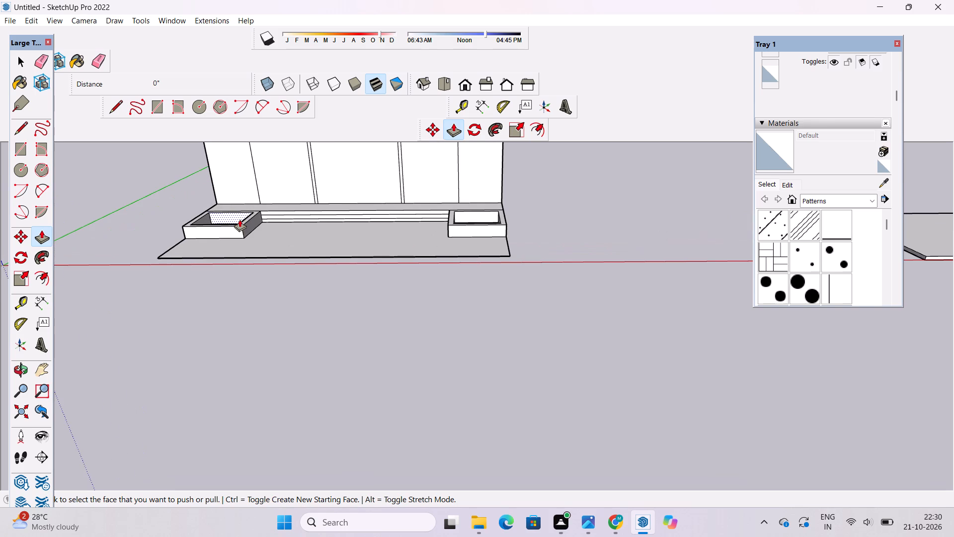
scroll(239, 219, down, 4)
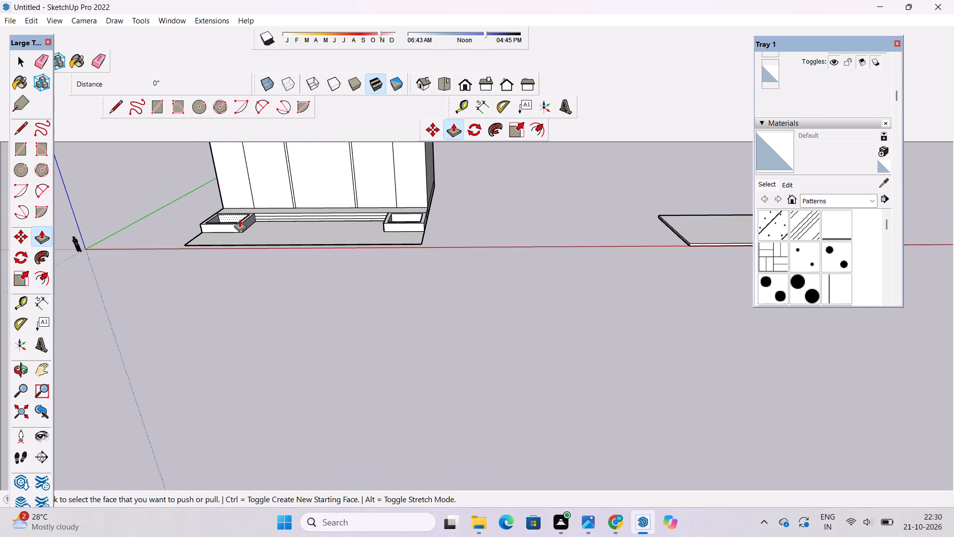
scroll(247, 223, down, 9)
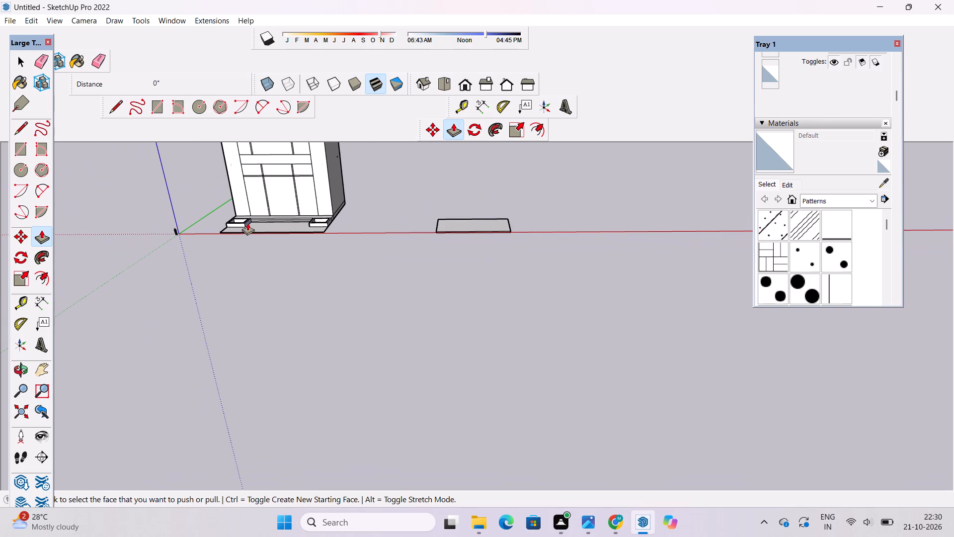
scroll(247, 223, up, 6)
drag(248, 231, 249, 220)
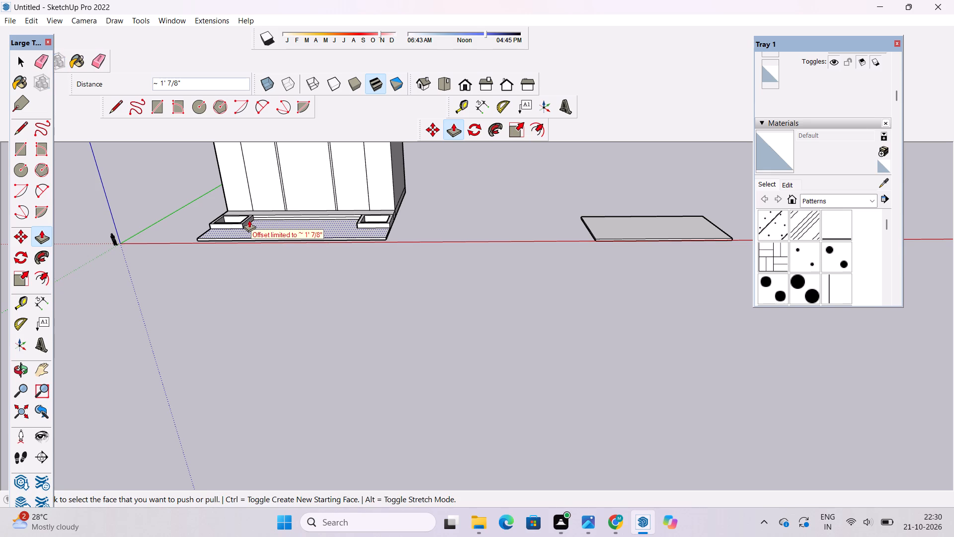
Examine the block, corner boxes and ledge front from several distances and angles.
scroll(249, 220, down, 10)
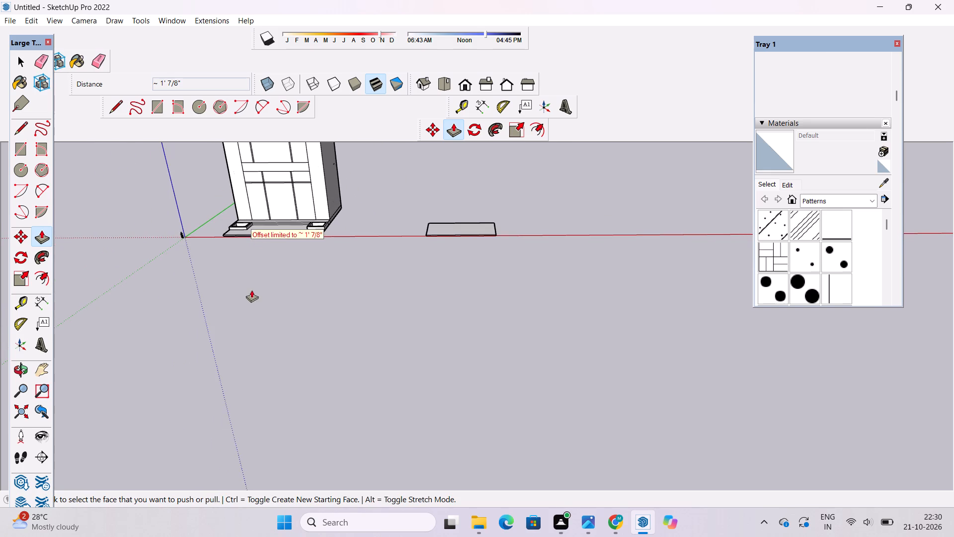
scroll(249, 308, down, 6)
drag(240, 400, 240, 372)
scroll(240, 368, down, 5)
drag(237, 381, 237, 362)
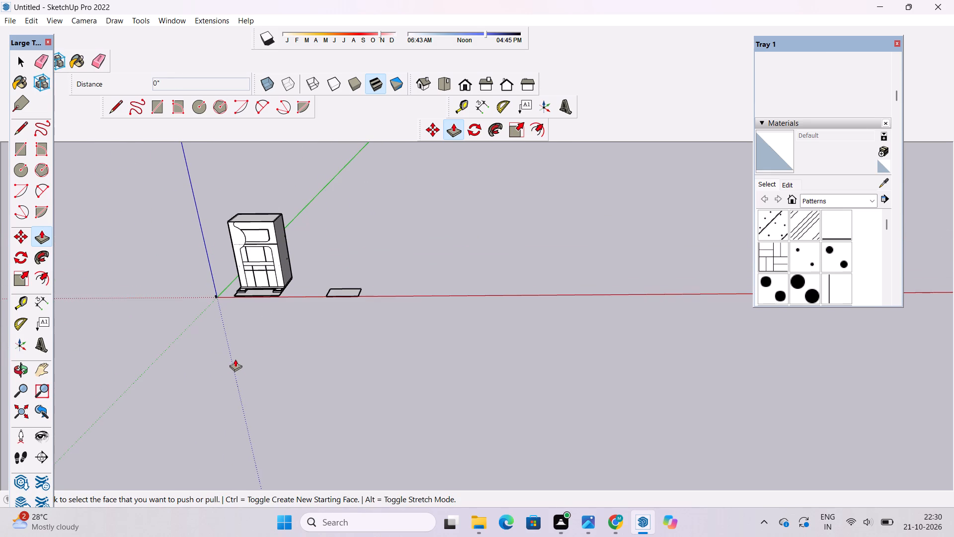
scroll(235, 359, up, 17)
scroll(231, 366, down, 6)
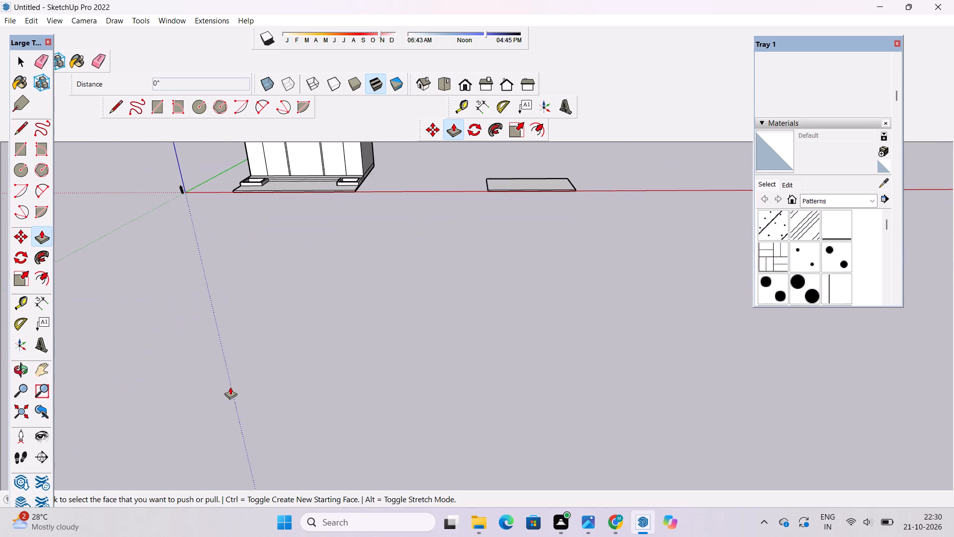
key(space)
text(o)
scroll(232, 359, down, 2)
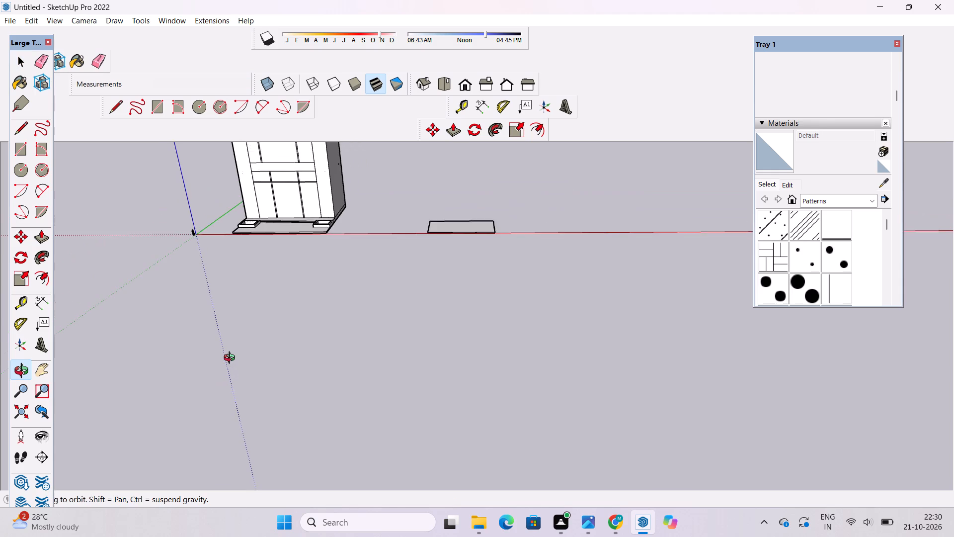
shift+drag(233, 350, 258, 418)
drag(258, 414, 266, 354)
scroll(282, 318, down, 4)
shift+drag(286, 300, 299, 409)
scroll(300, 375, up, 9)
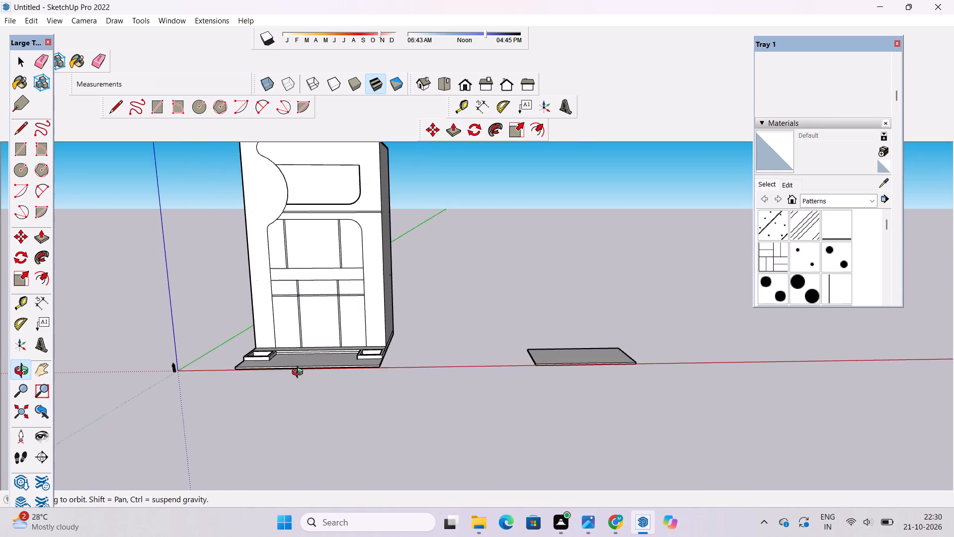
drag(300, 373, 311, 418)
scroll(297, 380, up, 10)
shift+drag(296, 378, 294, 415)
drag(293, 415, 293, 394)
scroll(330, 366, up, 5)
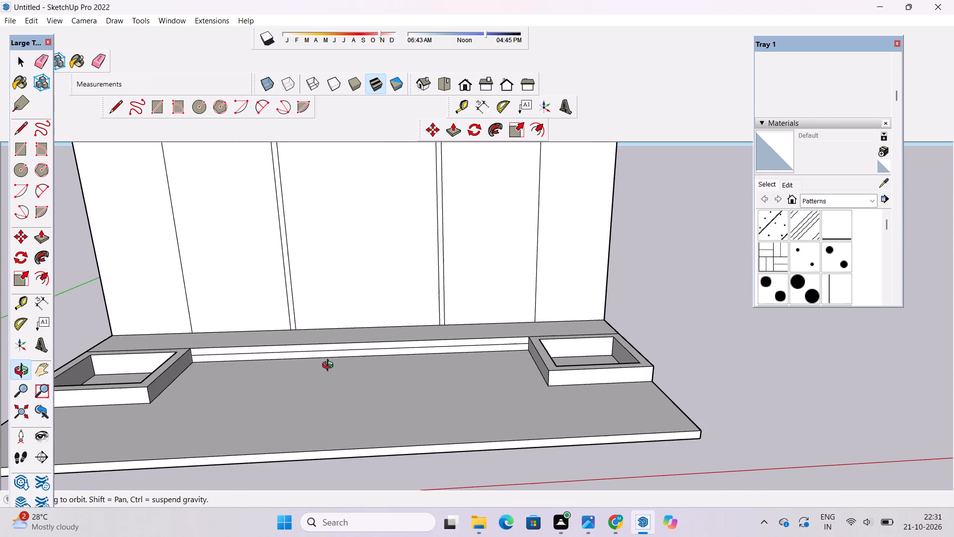
scroll(395, 350, up, 5)
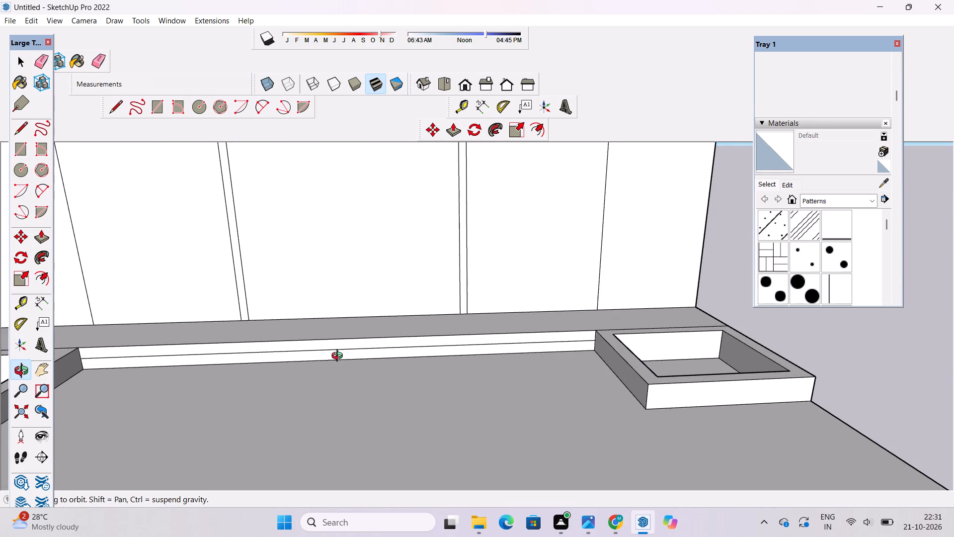
scroll(339, 357, down, 2)
scroll(119, 395, up, 6)
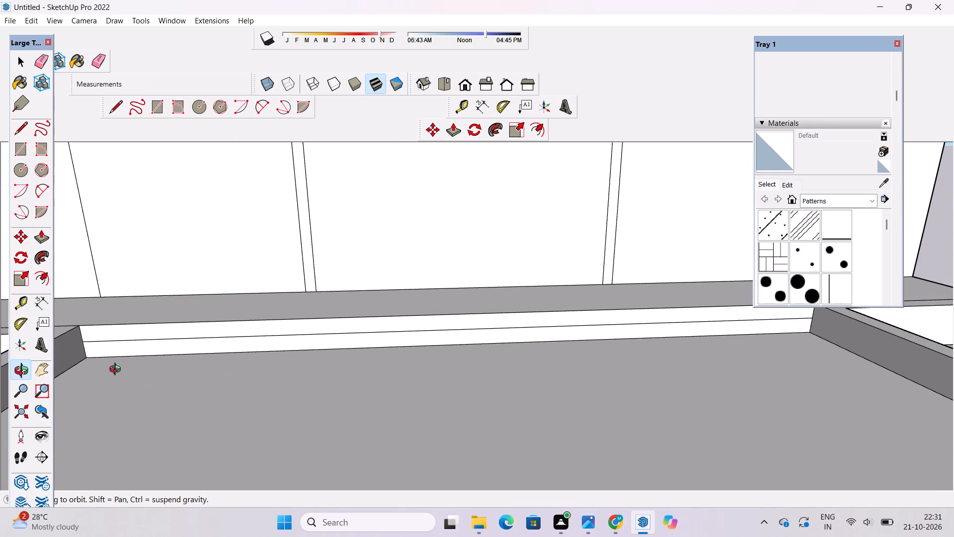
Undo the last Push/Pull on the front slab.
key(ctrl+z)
Push/Pull the bottom strip of the ledge front out 17' between the corner boxes to form the lowest step.
scroll(205, 354, down, 6)
scroll(324, 343, down, 4)
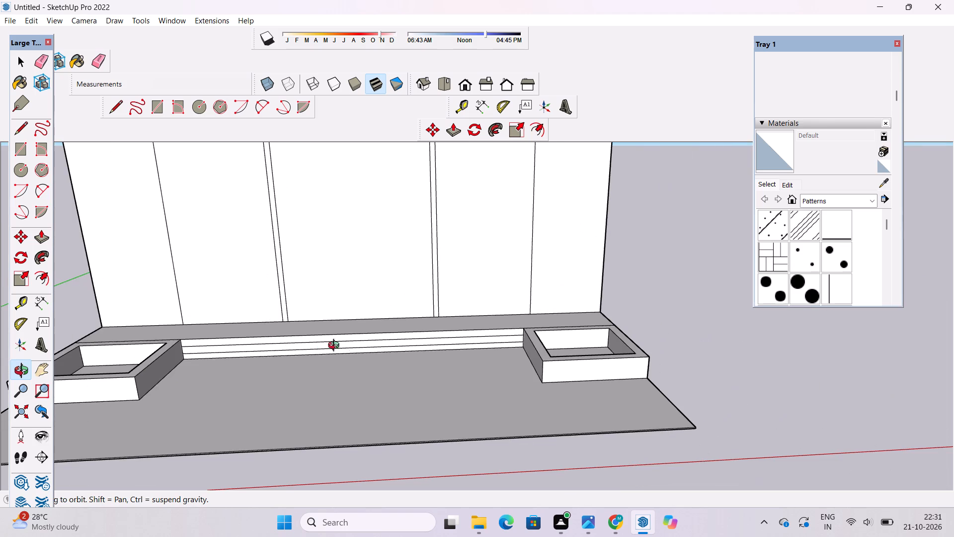
click(35, 233)
scroll(308, 366, up, 5)
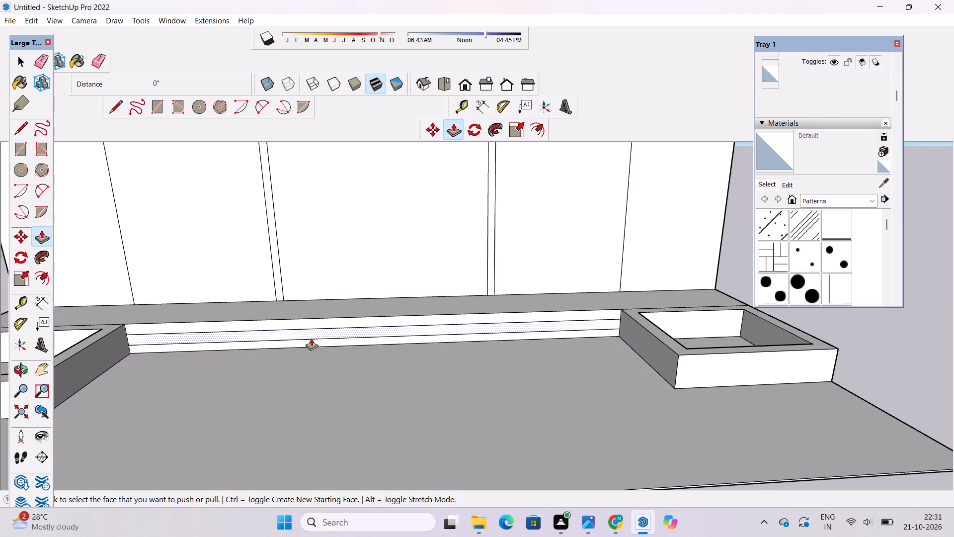
click(316, 344)
scroll(316, 344, down, 8)
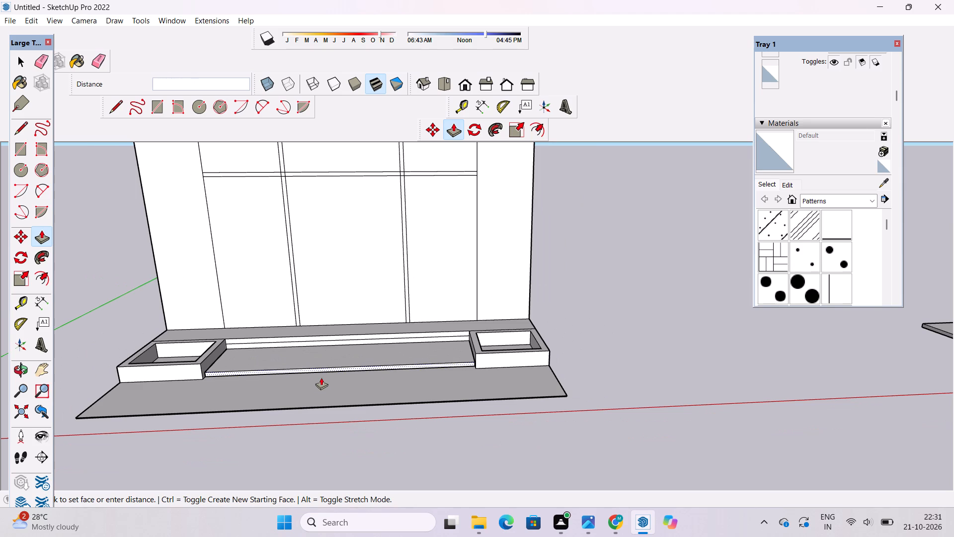
click(202, 369)
Push/Pull the middle strip of the ledge front out about 12' 9 5/8" to form the second step.
scroll(263, 344, up, 3)
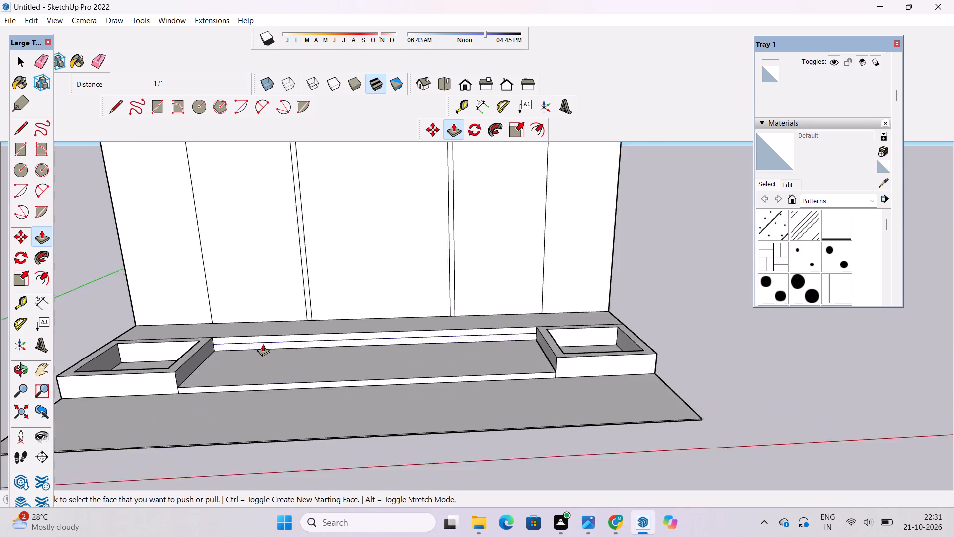
scroll(263, 344, up, 2)
click(265, 346)
scroll(265, 346, down, 4)
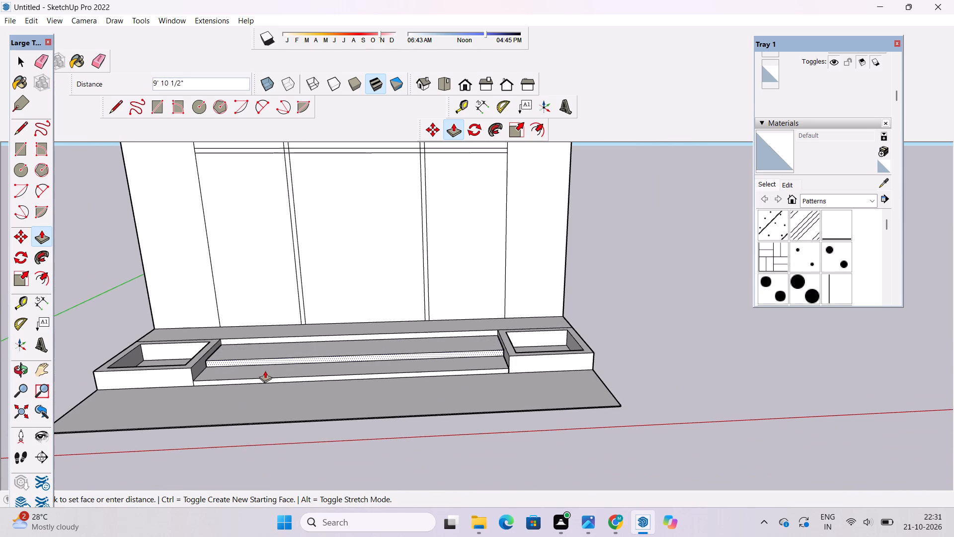
scroll(262, 369, up, 5)
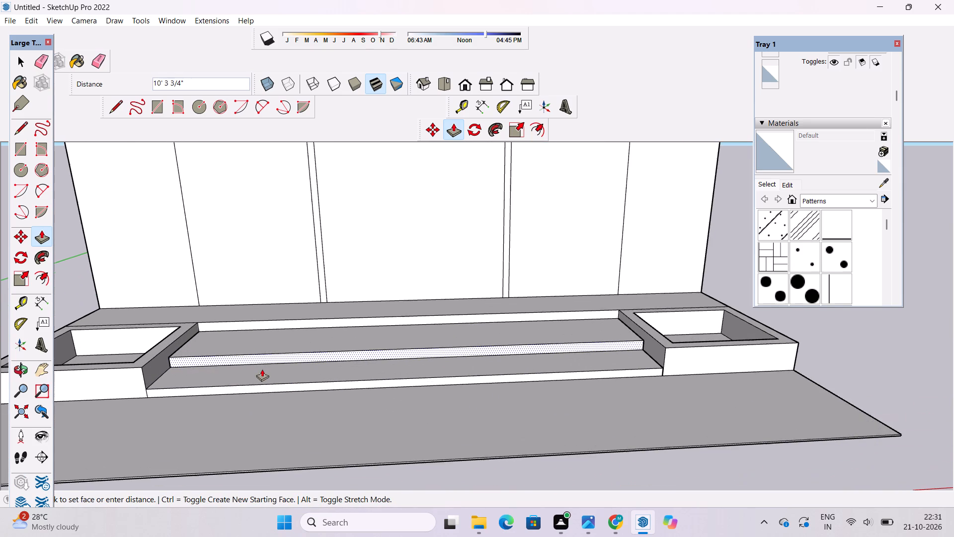
click(259, 378)
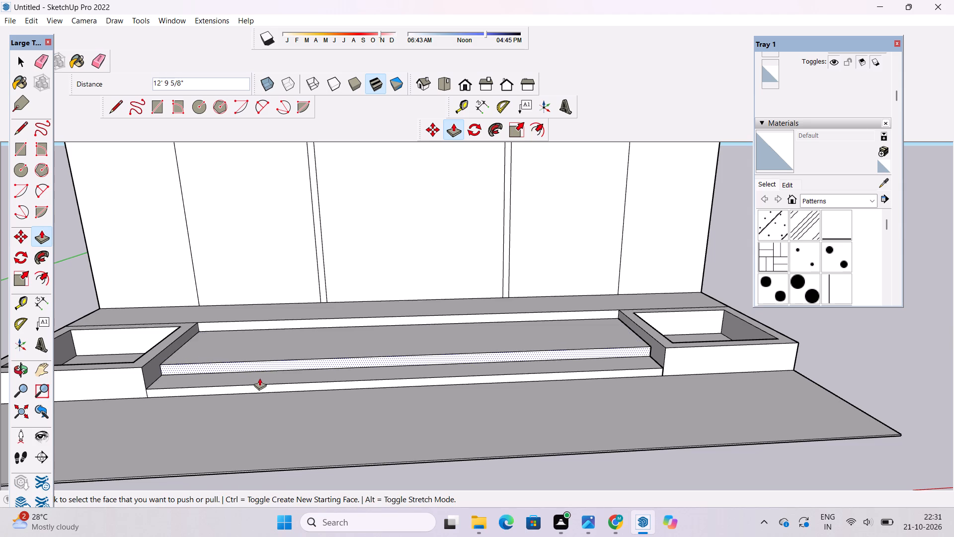
Push/Pull the top strip of the ledge front out about 8' 3/16" as a new face to form the uppermost step.
click(279, 323)
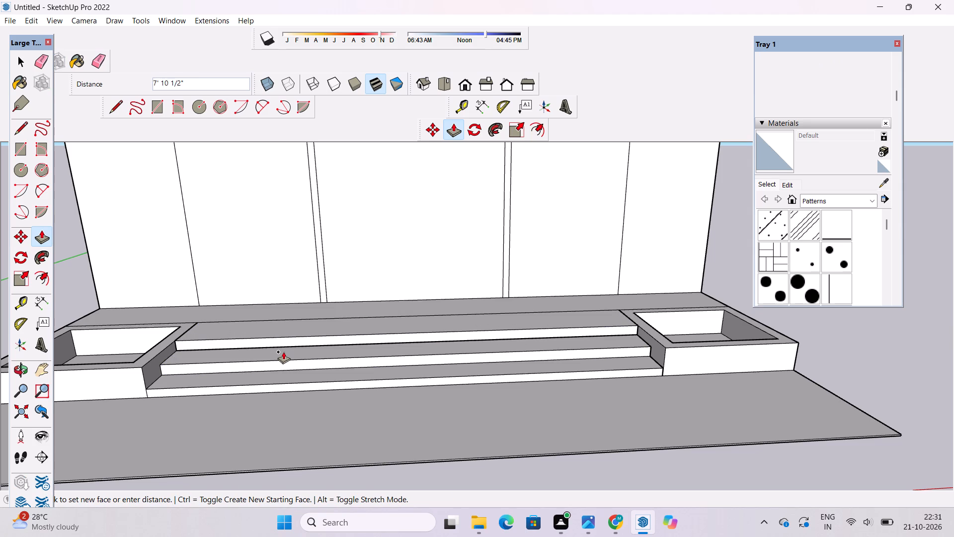
click(283, 352)
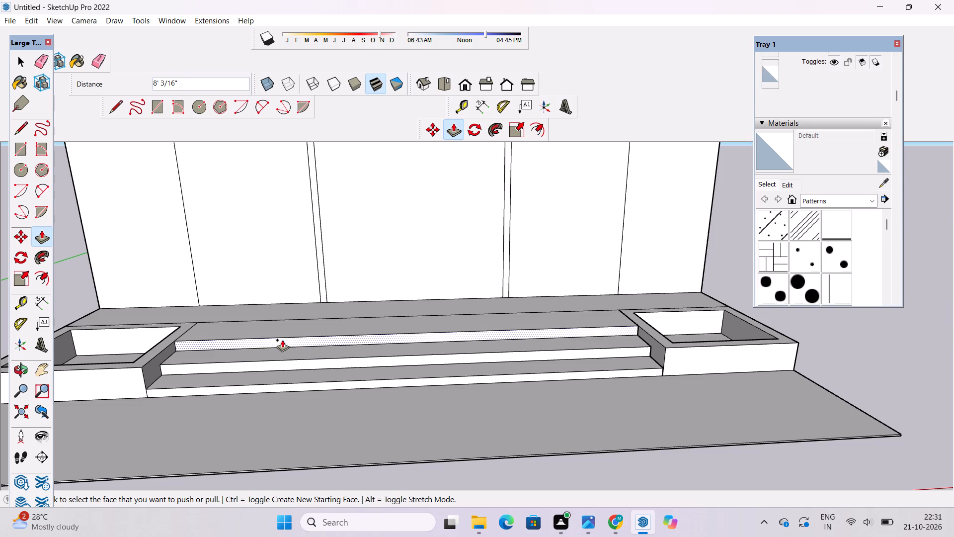
Examine the finished steps between the corner boxes and the whole block from several angles.
scroll(282, 338, up, 2)
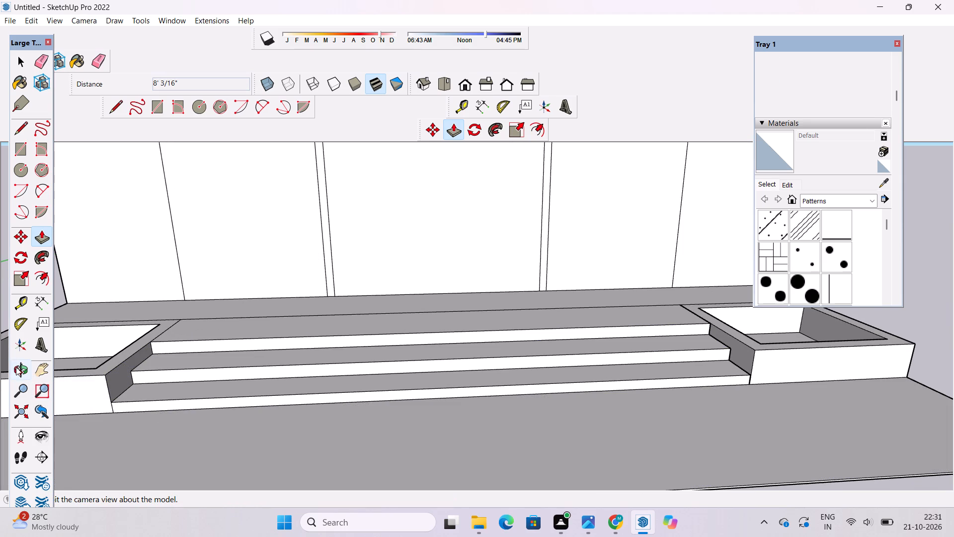
click(16, 367)
scroll(243, 390, down, 12)
scroll(293, 382, down, 5)
drag(401, 373, 399, 396)
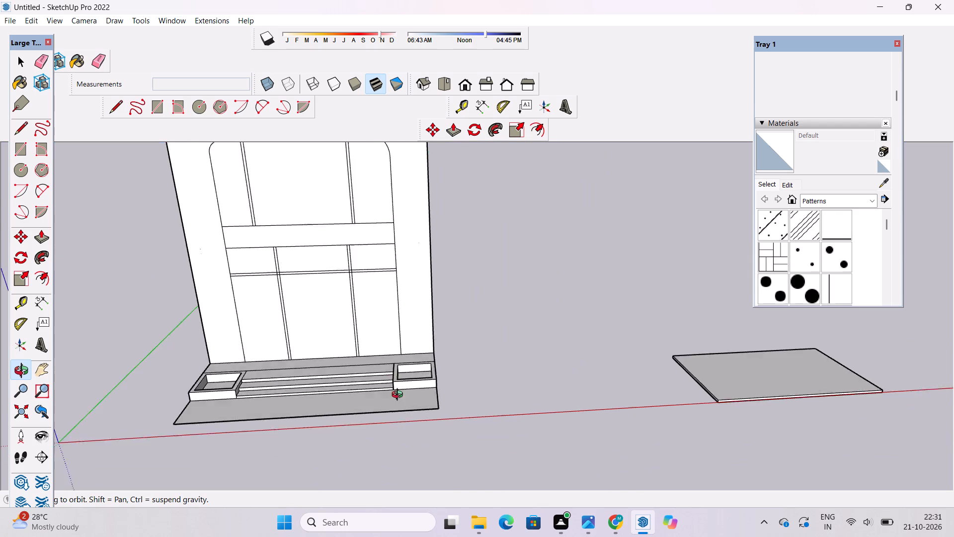
drag(399, 396, 360, 410)
scroll(348, 390, down, 6)
drag(275, 413, 296, 307)
scroll(431, 397, down, 5)
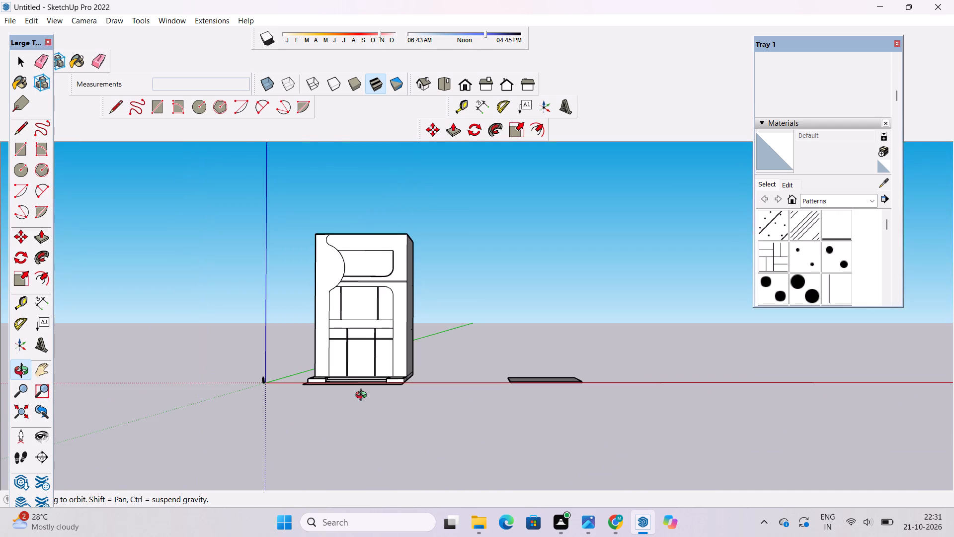
scroll(363, 396, up, 3)
drag(360, 389, 359, 384)
scroll(369, 413, down, 1)
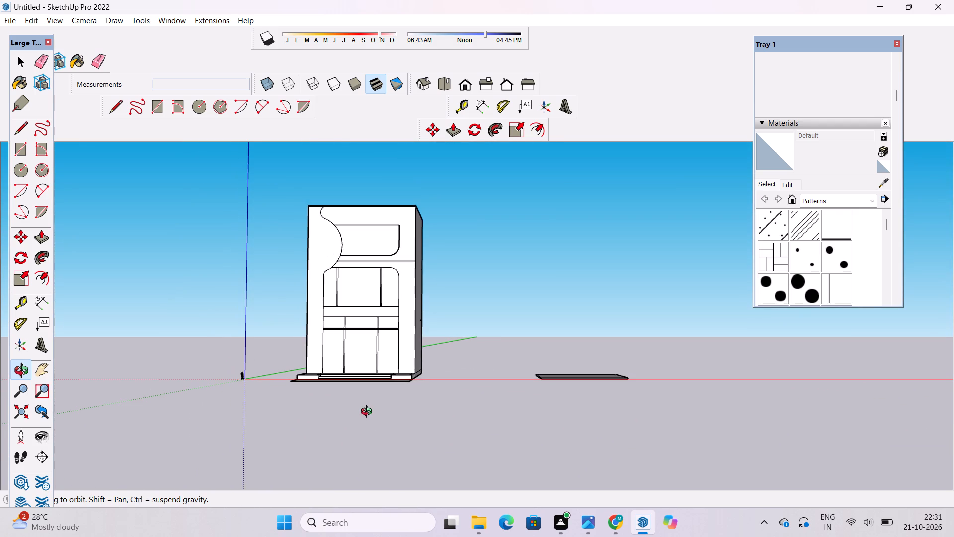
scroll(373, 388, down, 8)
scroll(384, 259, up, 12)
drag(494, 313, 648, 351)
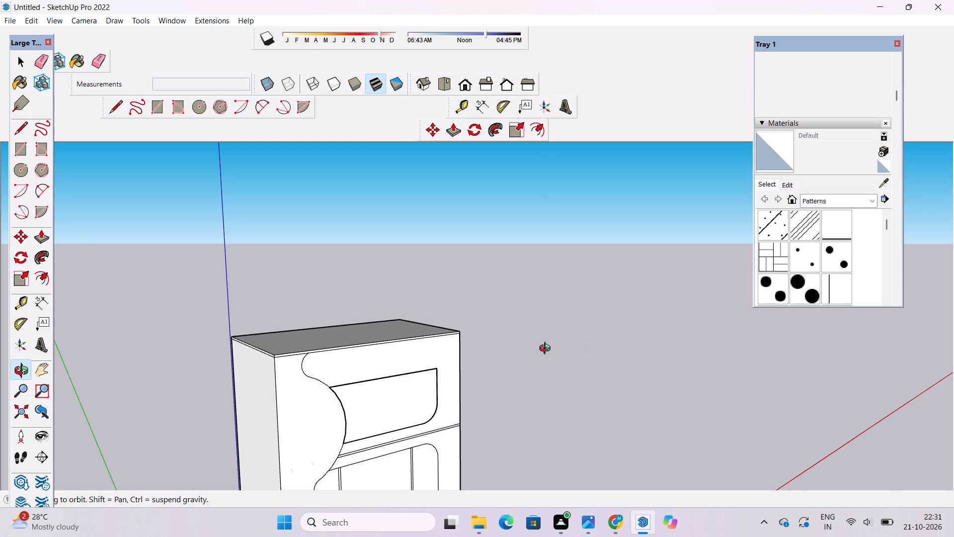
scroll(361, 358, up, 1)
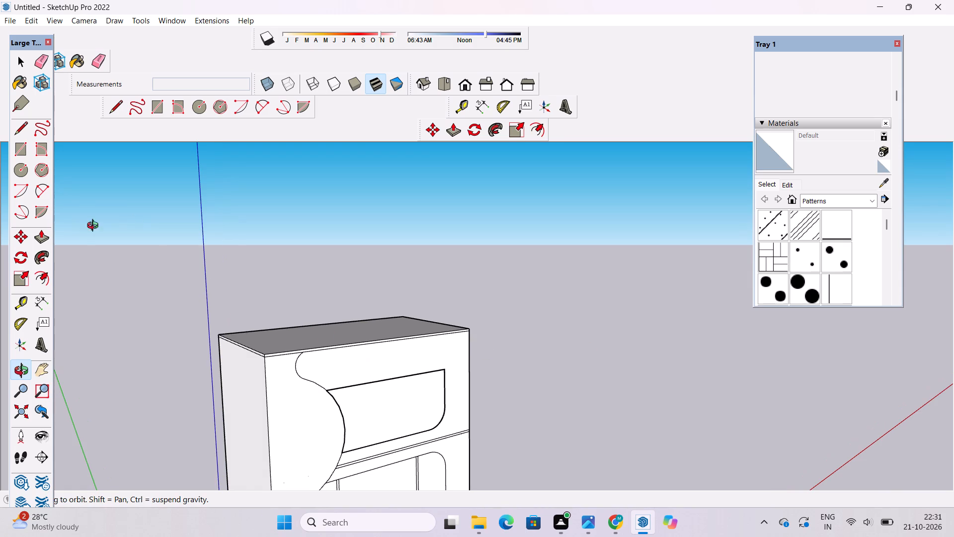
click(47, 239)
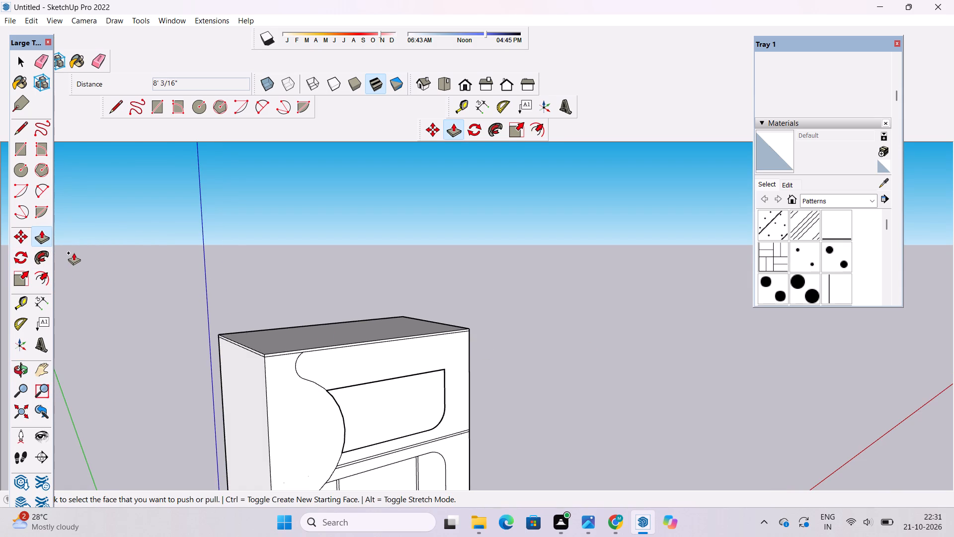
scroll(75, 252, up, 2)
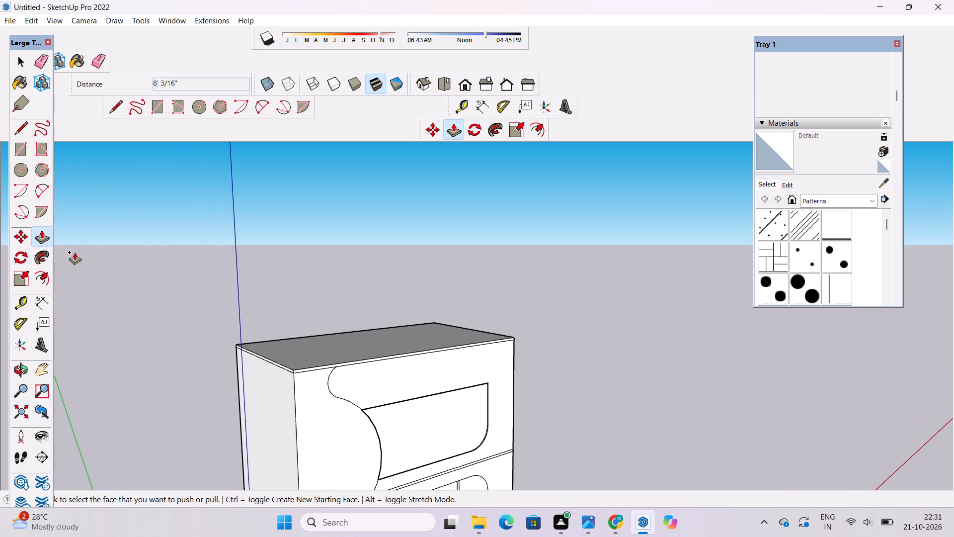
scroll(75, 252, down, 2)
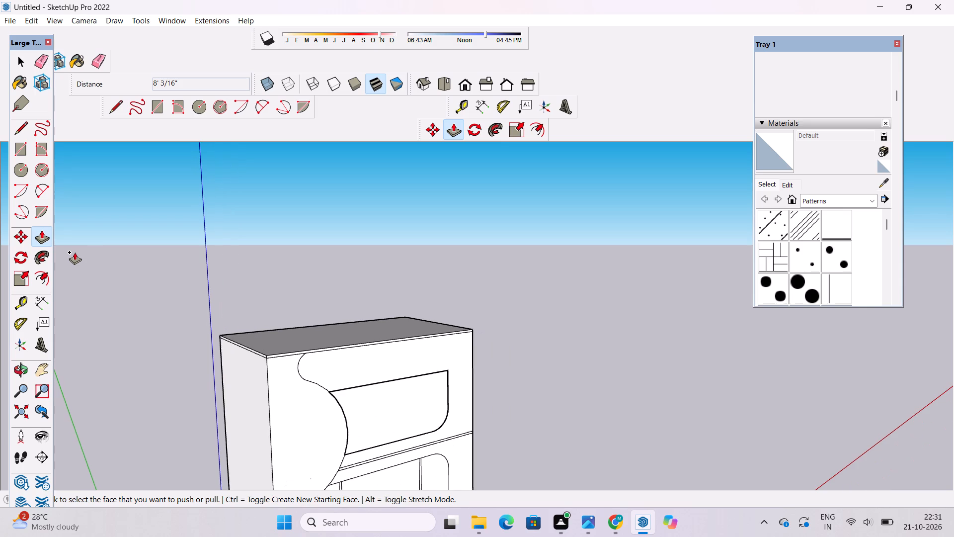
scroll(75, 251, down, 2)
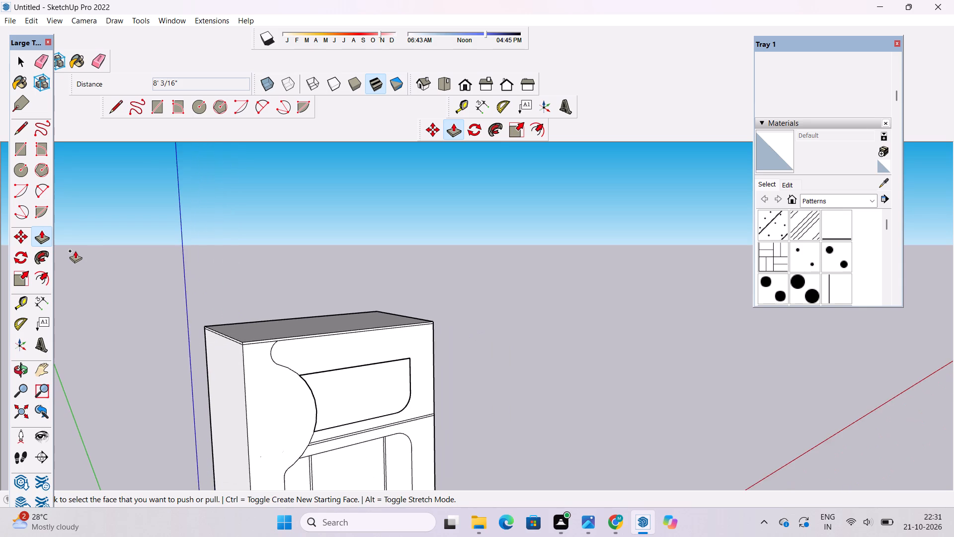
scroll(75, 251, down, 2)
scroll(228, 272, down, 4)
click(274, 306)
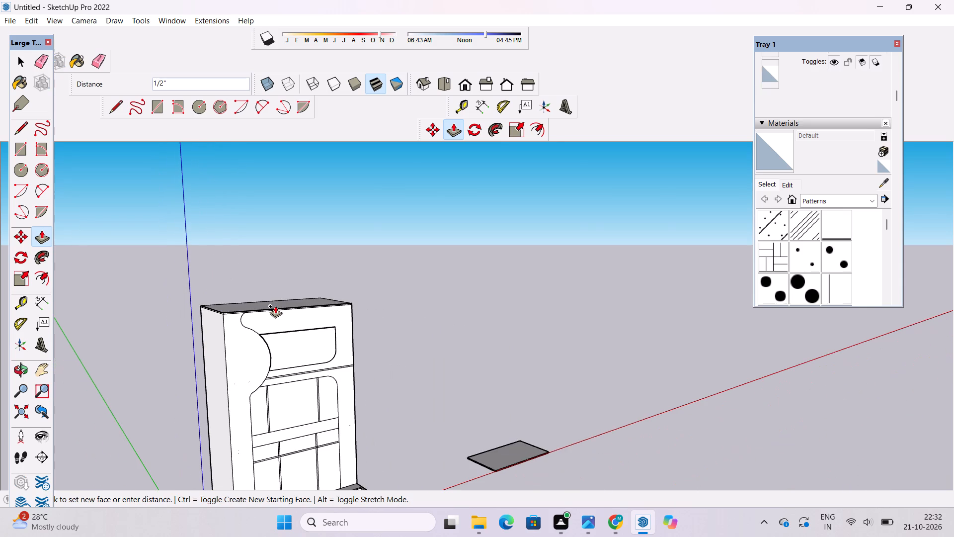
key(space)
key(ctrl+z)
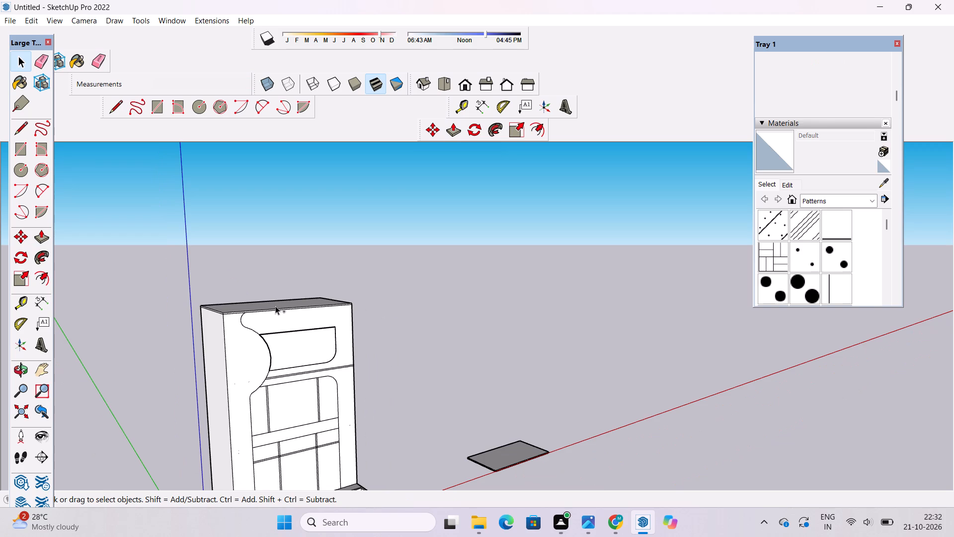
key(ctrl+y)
Examine the block's front, roof and base steps from several angles and distances.
click(23, 376)
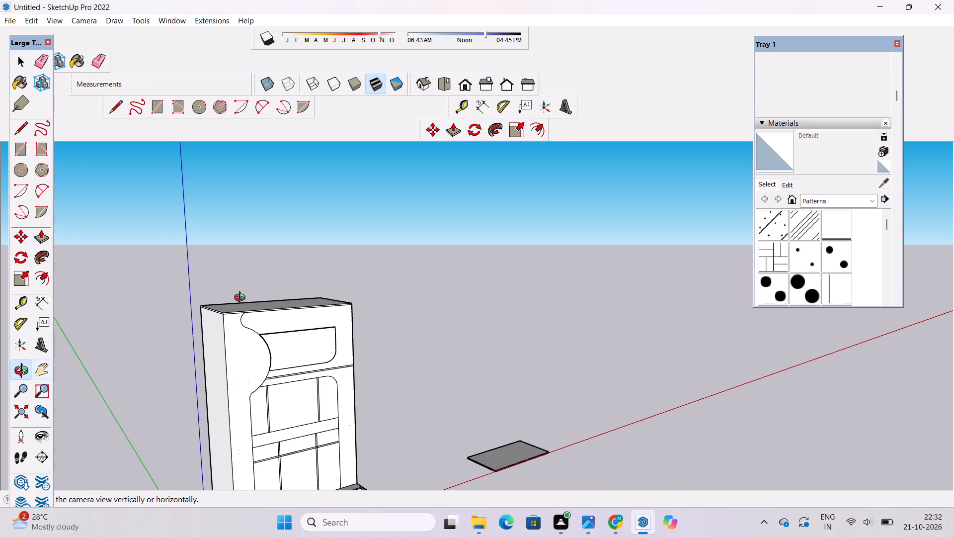
scroll(242, 298, down, 4)
drag(289, 321, 207, 336)
scroll(204, 330, down, 3)
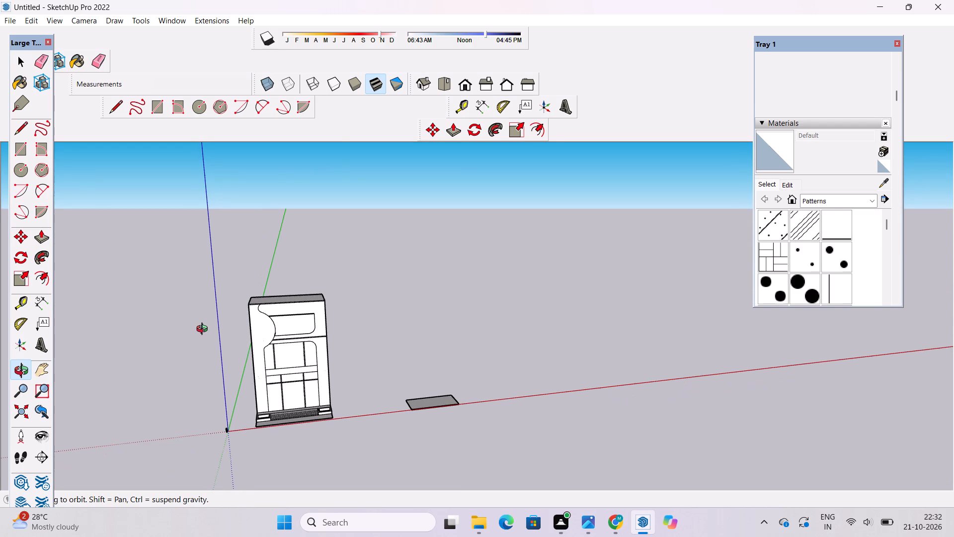
scroll(201, 339, down, 2)
drag(214, 371, 211, 353)
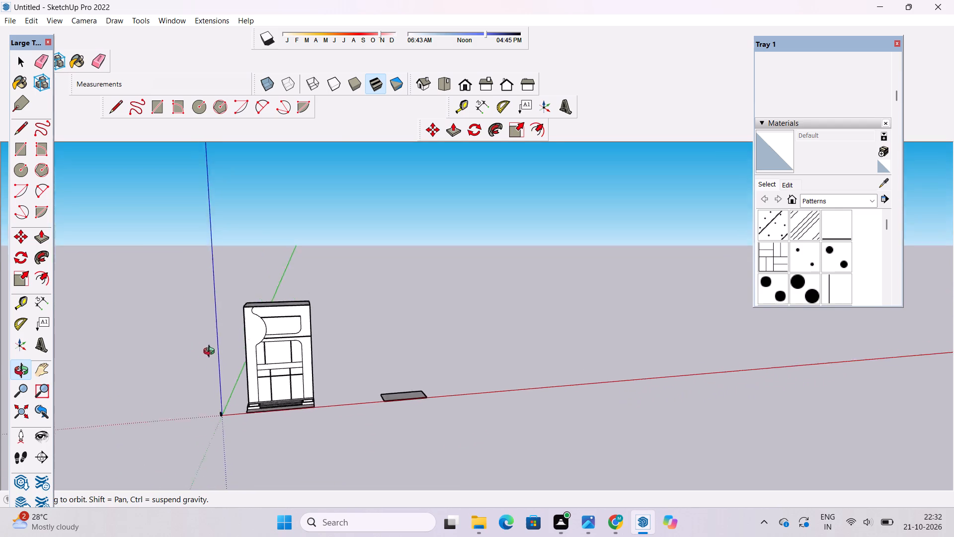
drag(211, 353, 205, 287)
scroll(263, 316, up, 4)
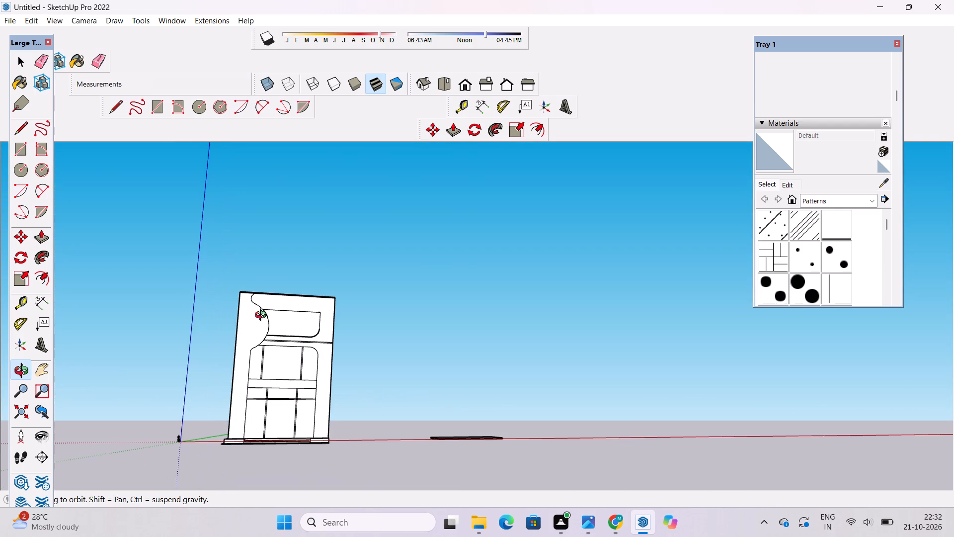
scroll(263, 316, down, 2)
drag(266, 314, 273, 360)
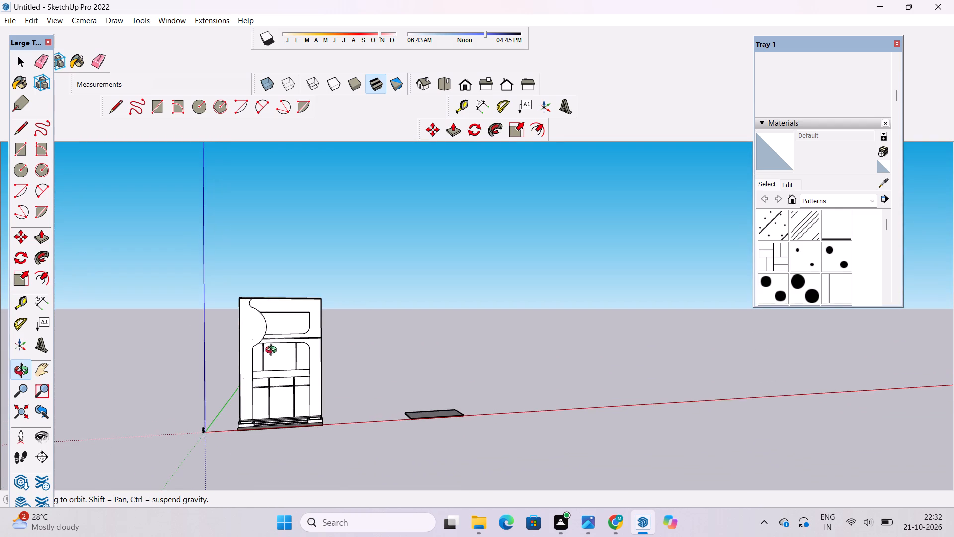
scroll(273, 348, up, 8)
scroll(274, 321, down, 4)
drag(320, 361, 284, 355)
scroll(278, 350, down, 3)
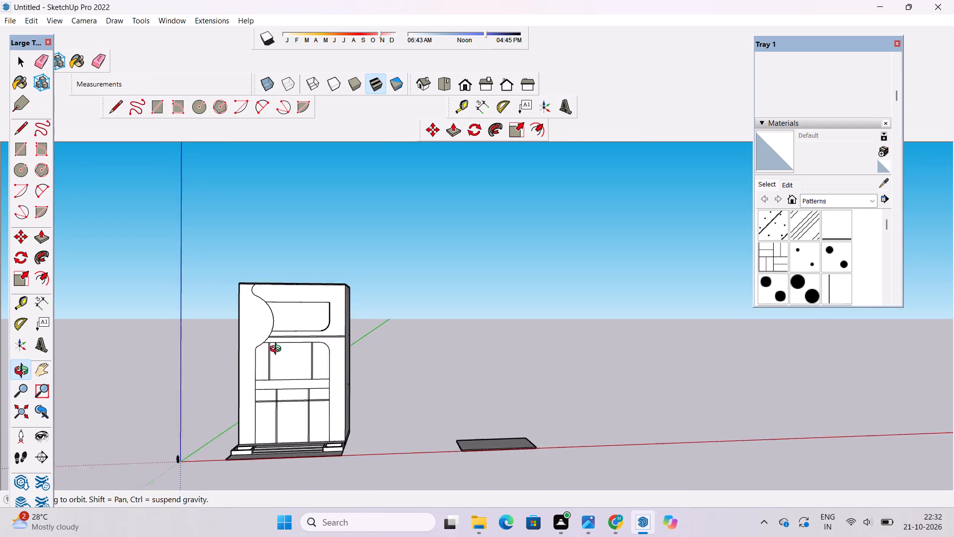
scroll(278, 350, down, 3)
scroll(268, 403, up, 2)
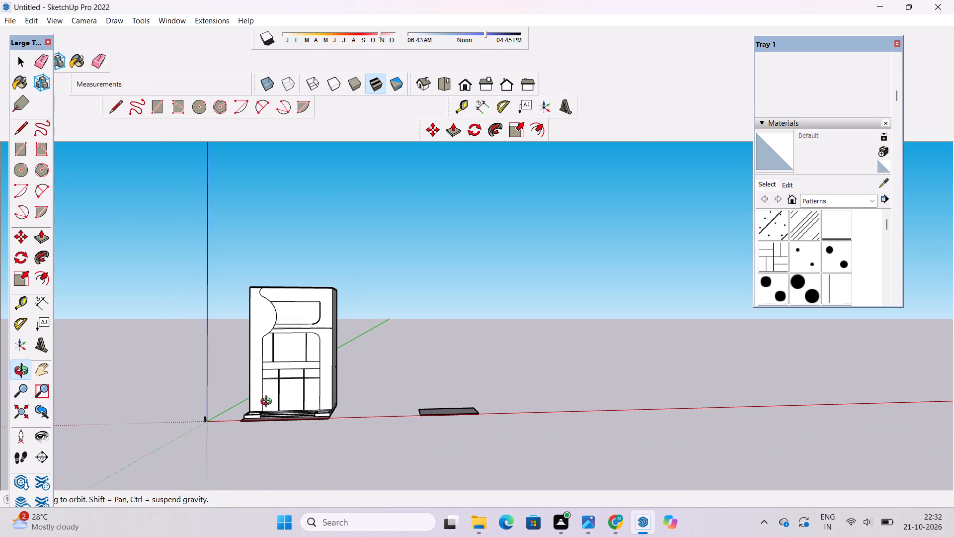
drag(276, 397, 284, 439)
scroll(275, 402, up, 4)
drag(276, 406, 268, 389)
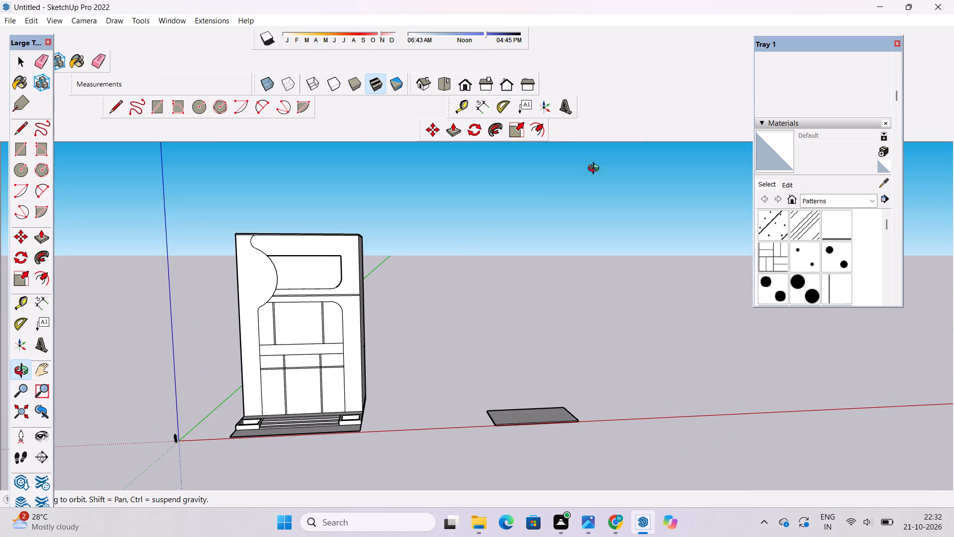
Paint the six lower window panes of the block's front with Translucent Glass Gray from the Glass and Mirrors materials.
scroll(794, 93, down, 2)
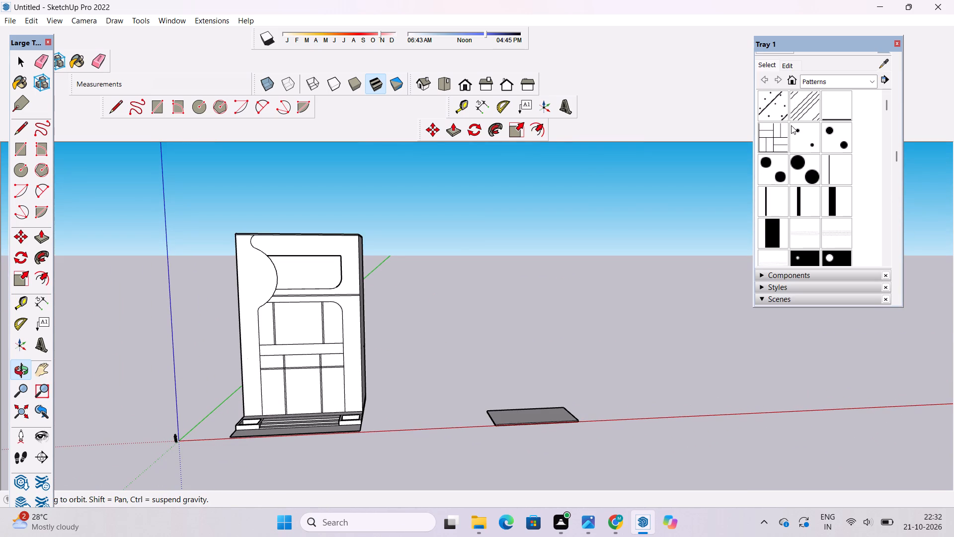
scroll(784, 126, up, 2)
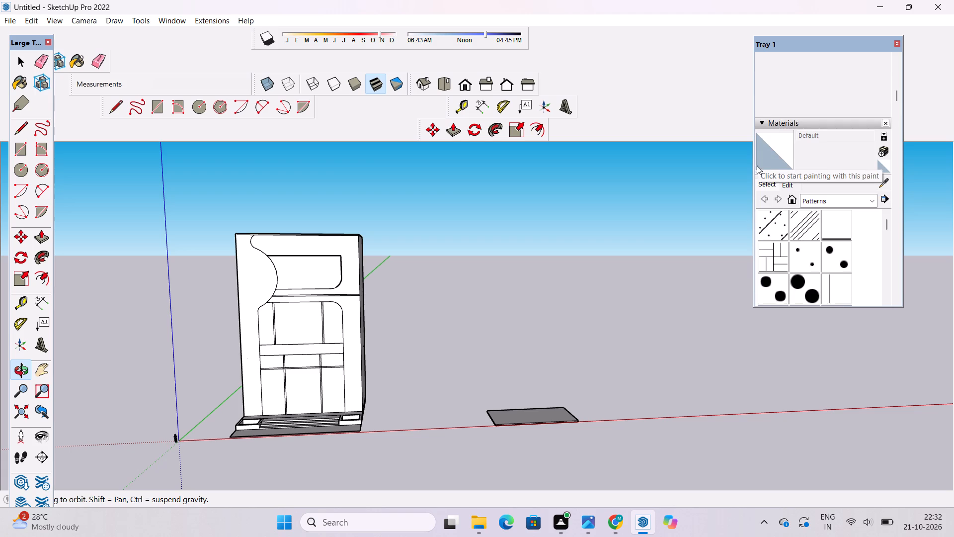
scroll(776, 216, down, 1)
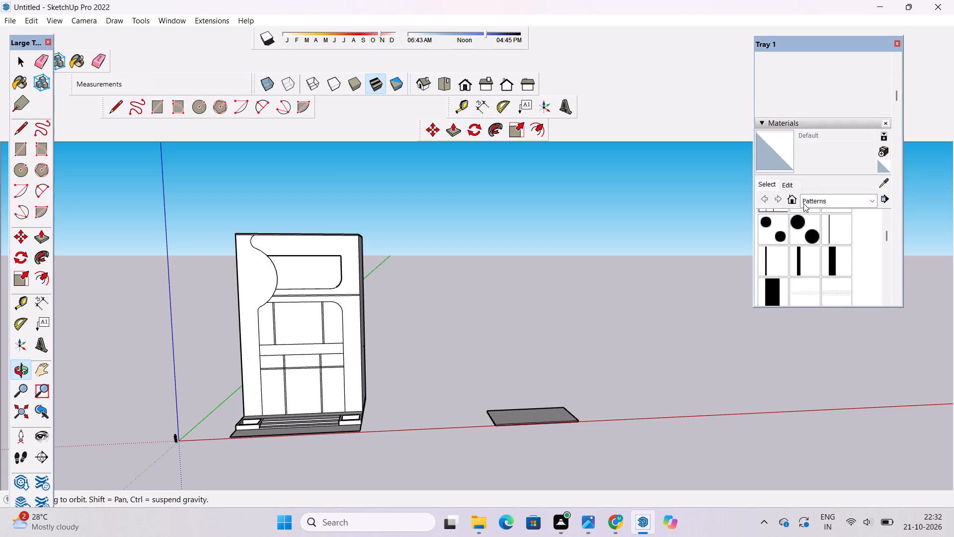
click(816, 202)
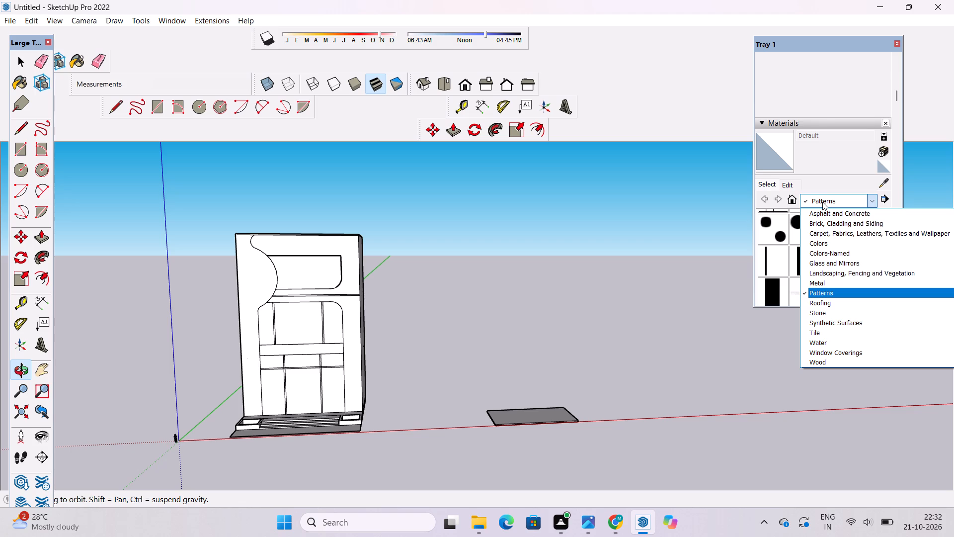
scroll(822, 202, down, 1)
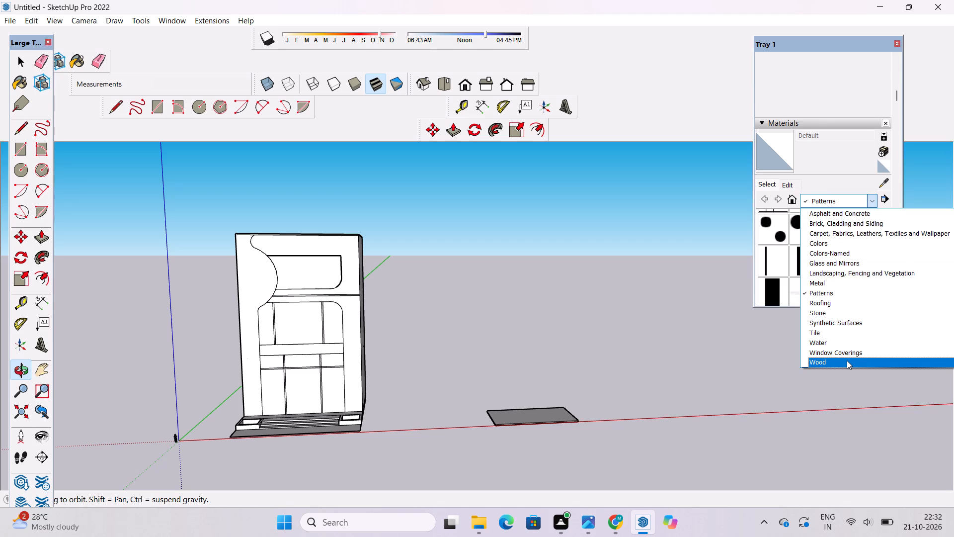
click(827, 264)
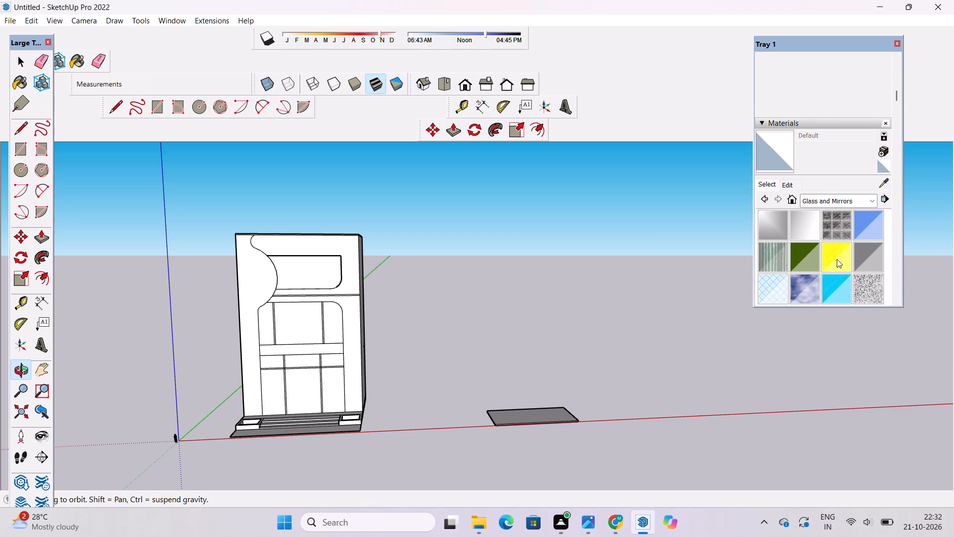
click(869, 266)
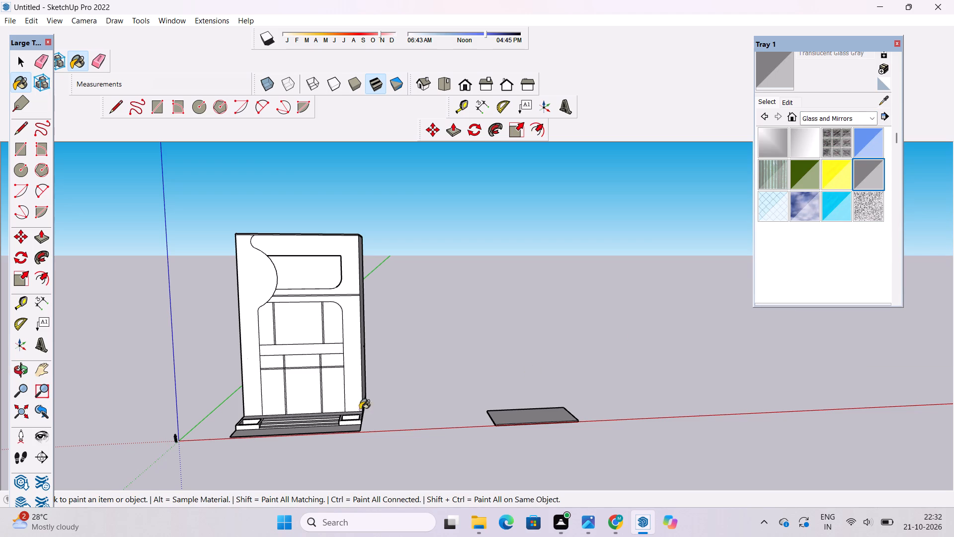
scroll(269, 367, up, 12)
click(276, 360)
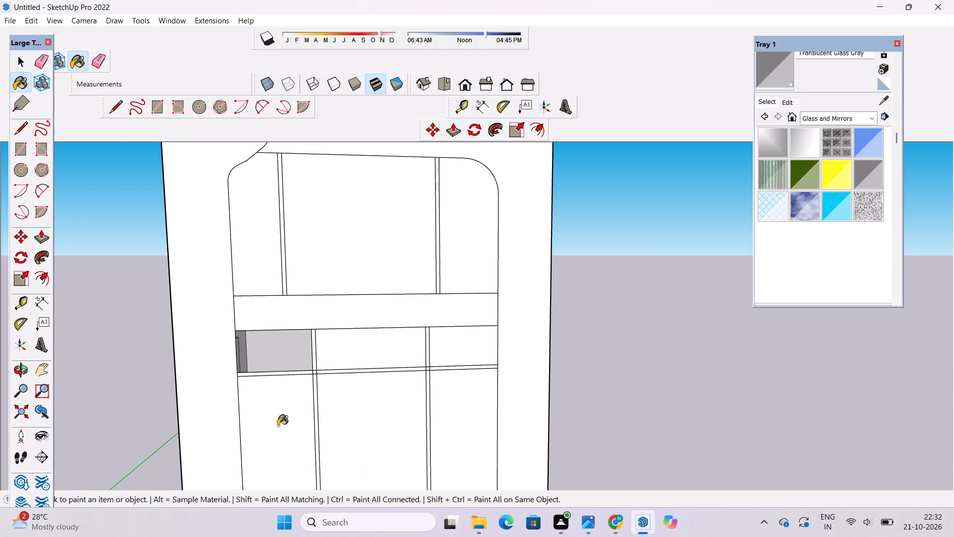
drag(278, 426, 277, 418)
click(340, 351)
click(354, 409)
click(474, 355)
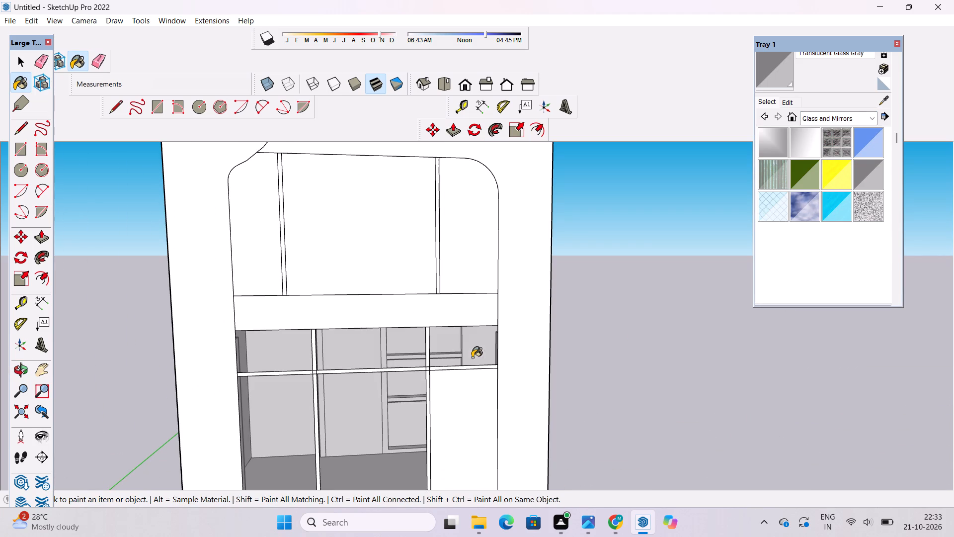
click(468, 414)
Paint the three upper window panes above the horizontal band with Translucent Glass Gray.
scroll(461, 404, down, 5)
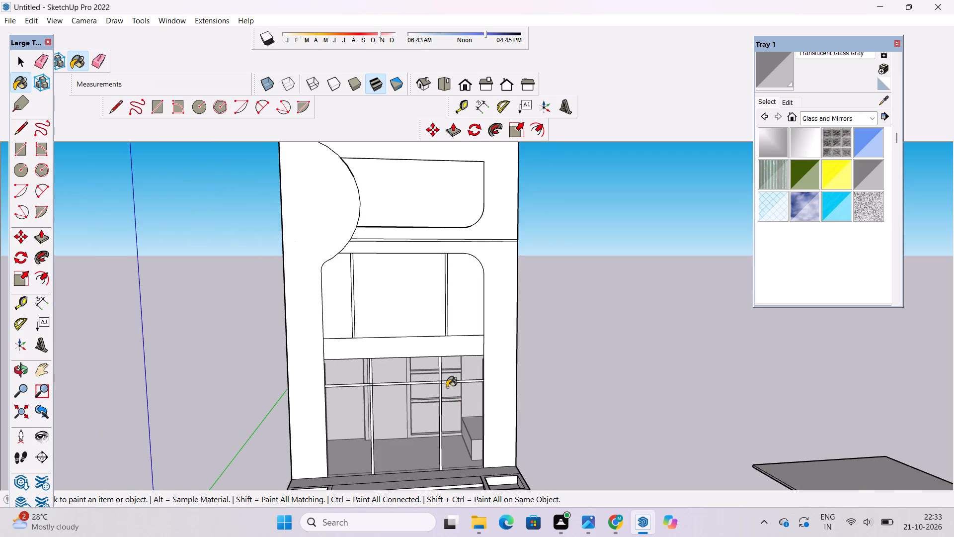
scroll(398, 369, down, 7)
scroll(399, 374, up, 5)
click(395, 340)
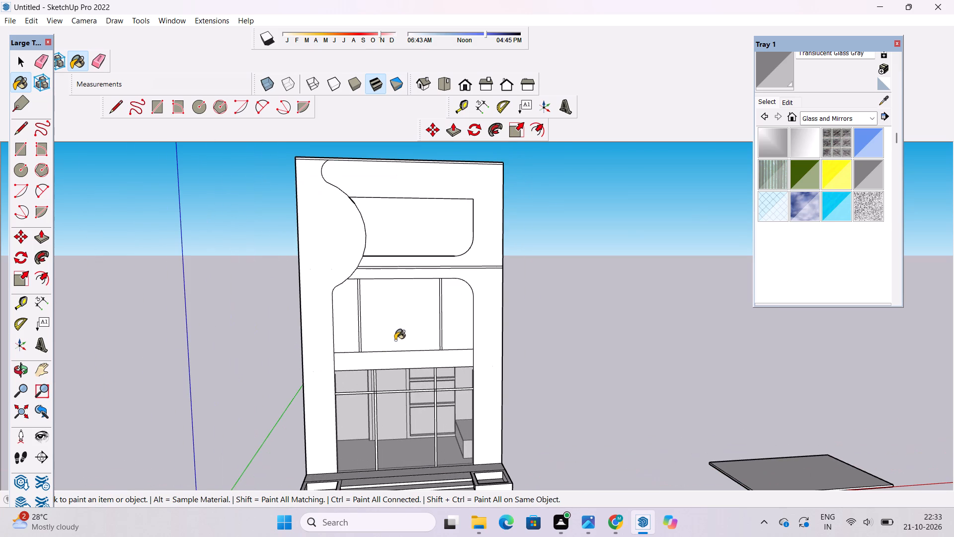
click(451, 305)
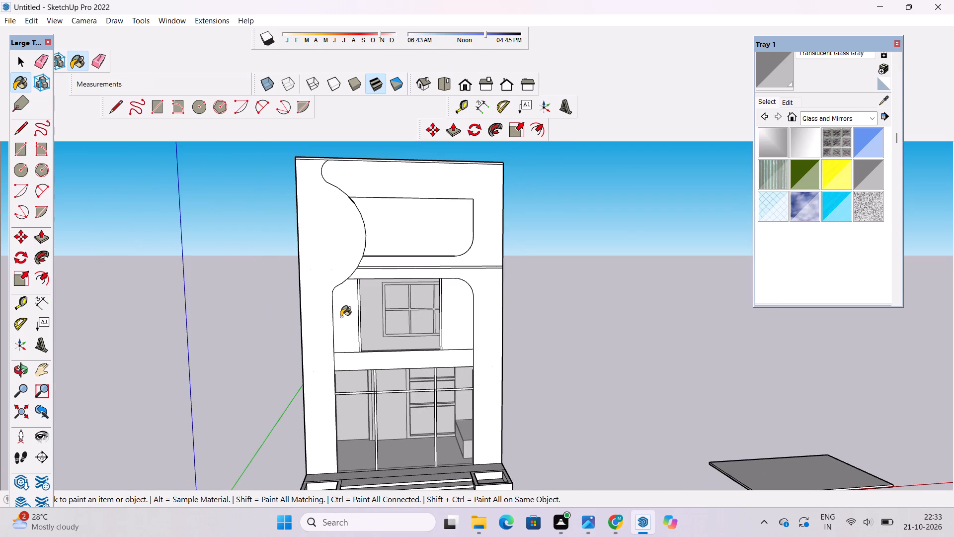
click(341, 317)
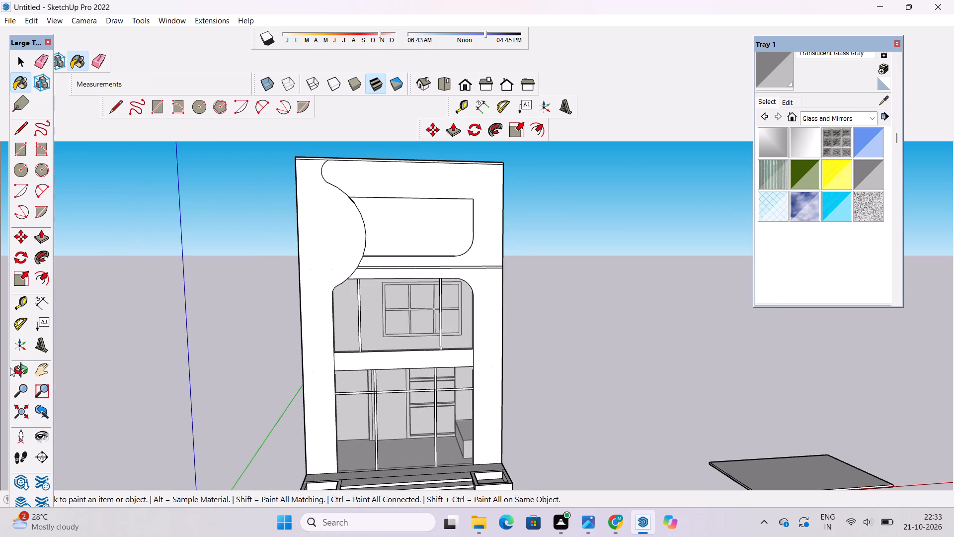
Examine the glazed front and the interior behind it from several angles and distances.
click(17, 365)
scroll(134, 369, down, 5)
drag(324, 401, 290, 348)
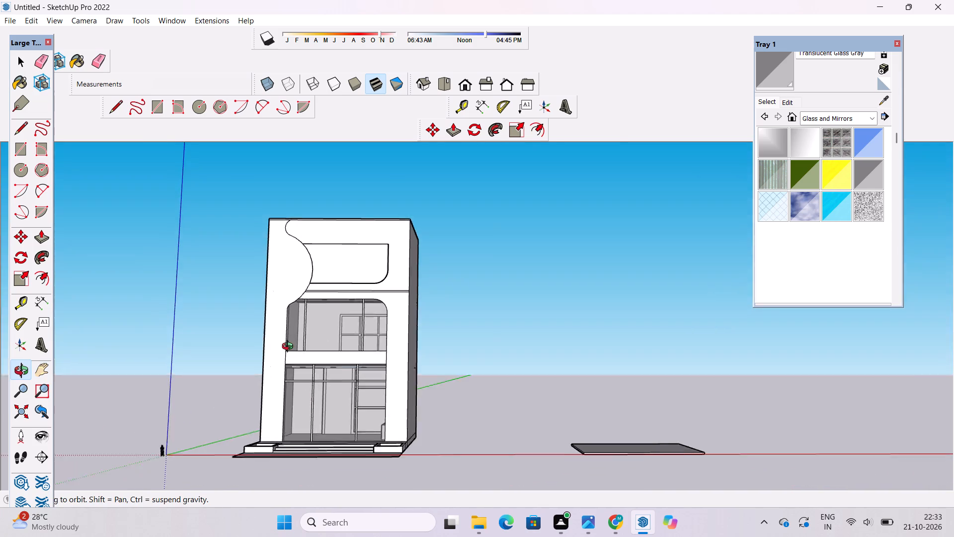
drag(290, 348, 287, 338)
scroll(286, 326, down, 9)
drag(289, 339, 297, 353)
scroll(297, 359, down, 3)
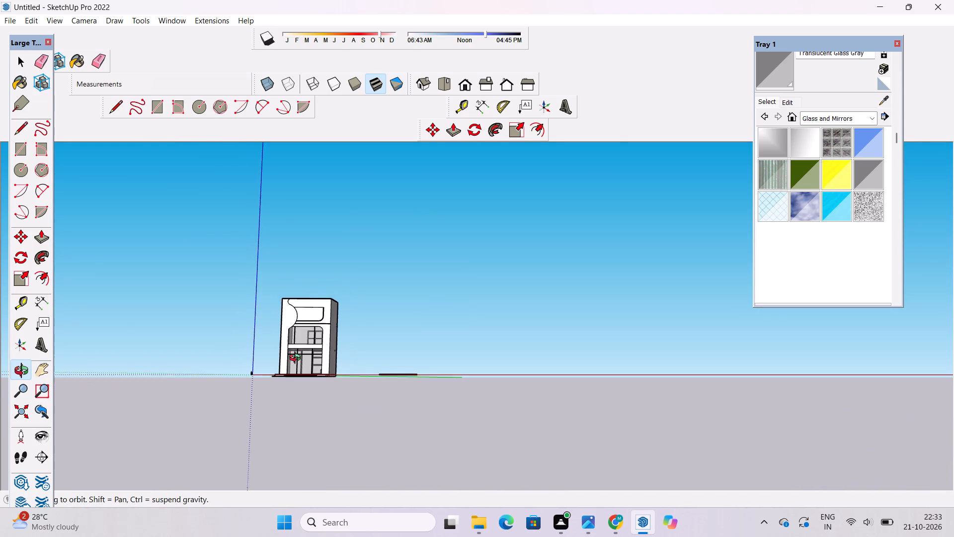
scroll(297, 359, down, 3)
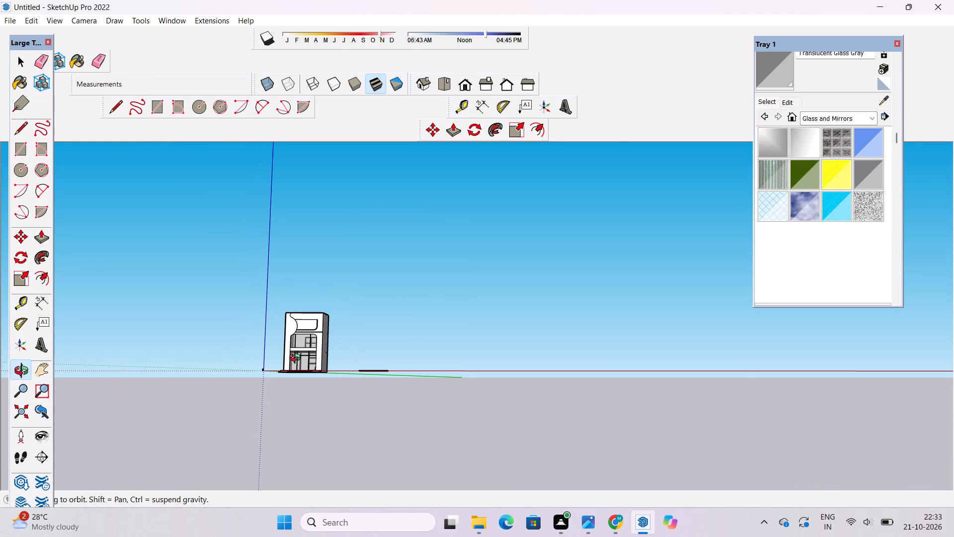
scroll(297, 359, down, 1)
scroll(288, 348, up, 4)
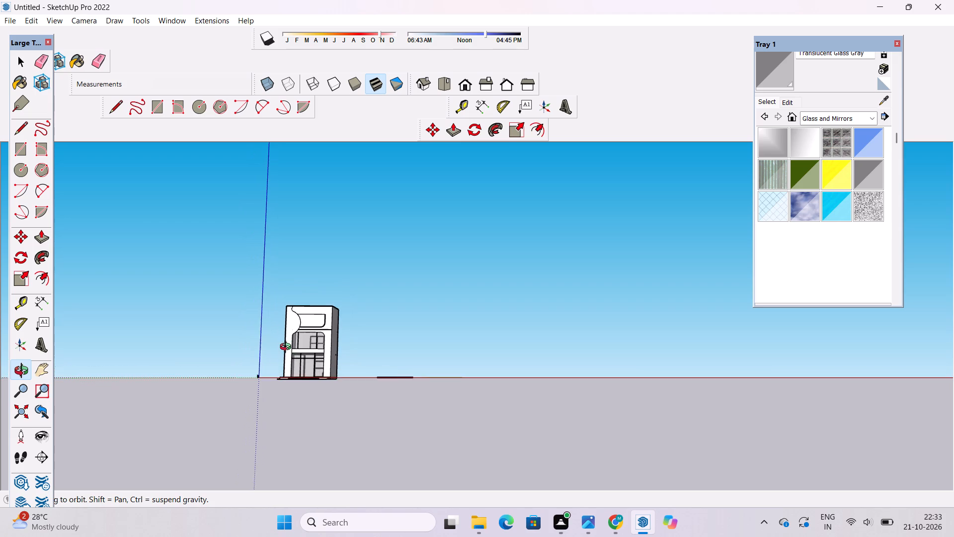
scroll(281, 329, up, 15)
drag(281, 329, 297, 356)
scroll(299, 357, up, 4)
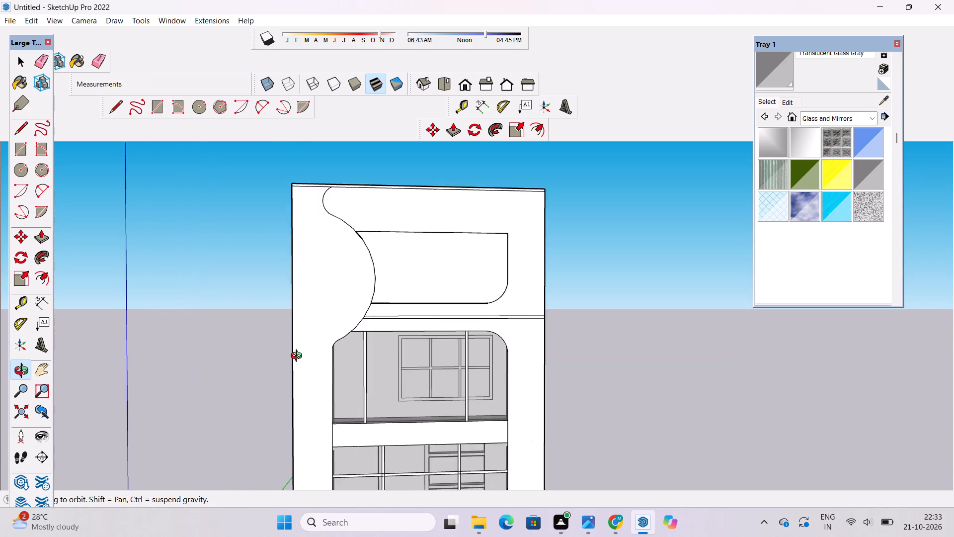
Examine the block's glazed front from several angles and distances.
scroll(299, 357, down, 5)
click(305, 358)
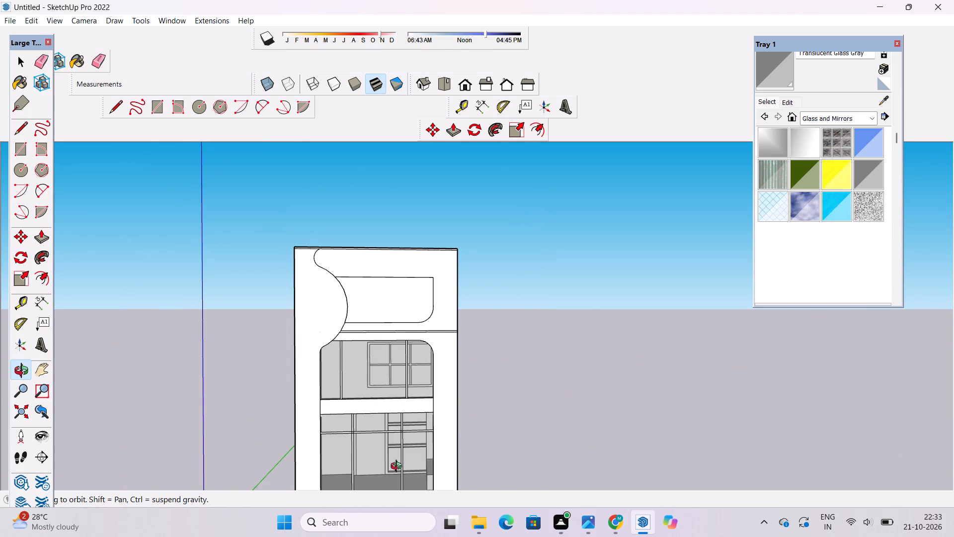
scroll(339, 396, up, 5)
drag(402, 433, 391, 400)
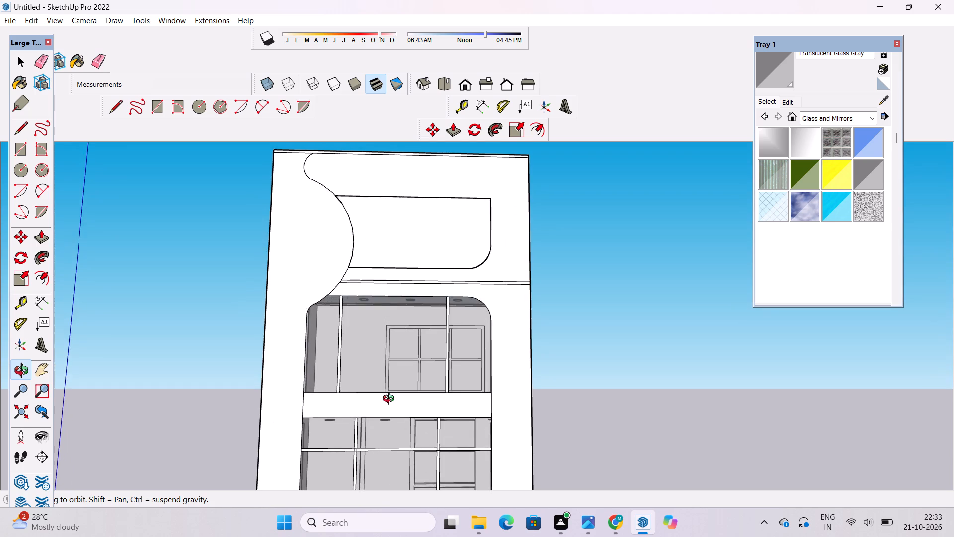
scroll(391, 400, down, 11)
drag(391, 399, 401, 424)
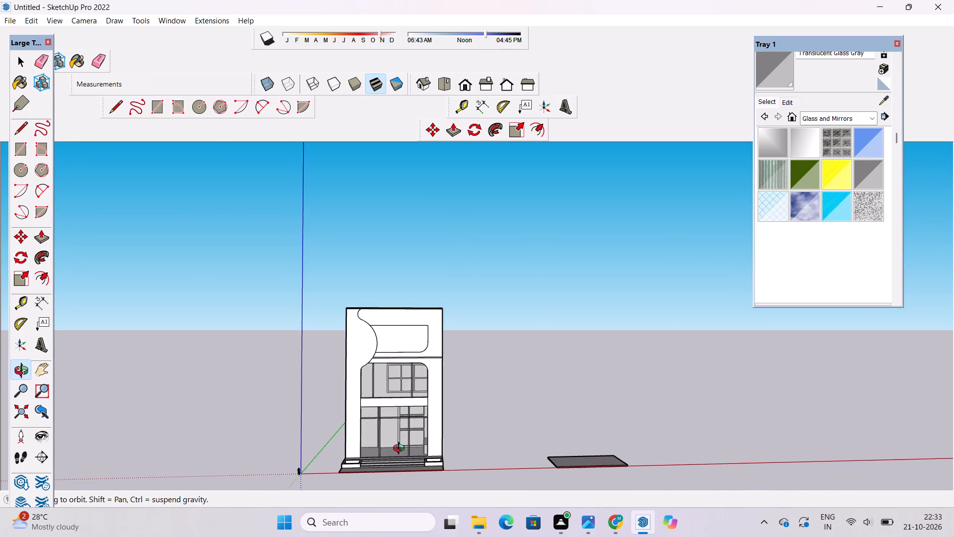
scroll(401, 449, up, 11)
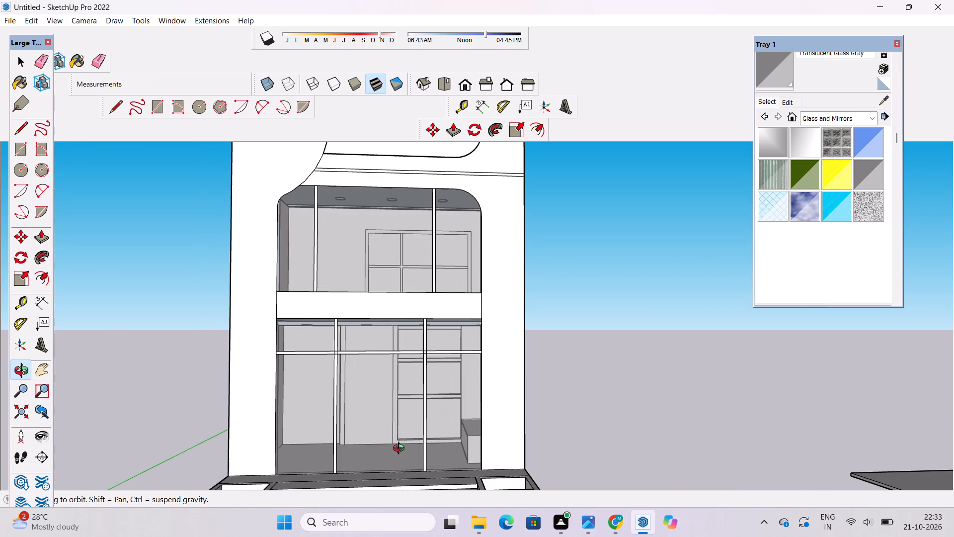
Paint the front frame of the built-in shelving on the ground-floor back wall with Wood Veneer 01 from the Wood materials.
scroll(387, 444, up, 20)
scroll(387, 444, up, 10)
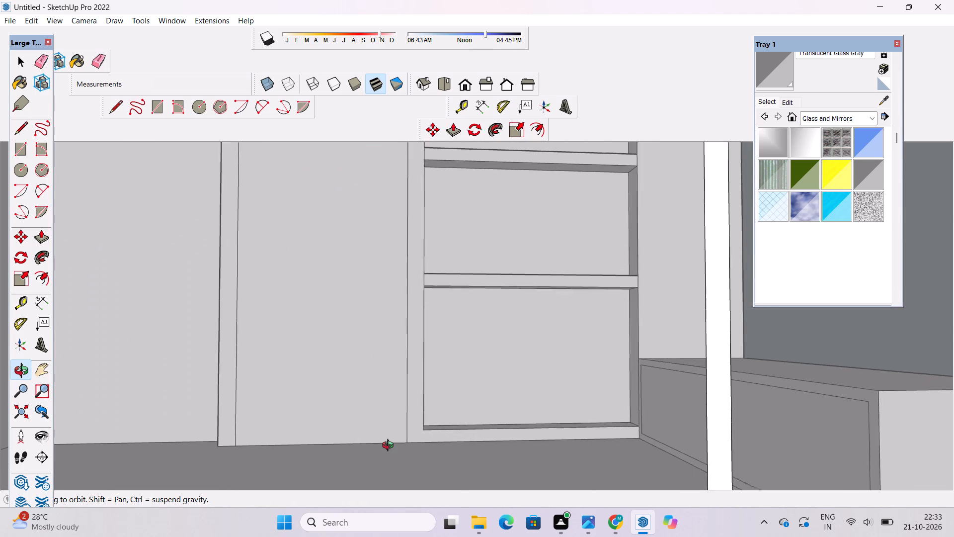
scroll(390, 447, up, 20)
scroll(390, 447, up, 20)
scroll(390, 447, up, 3)
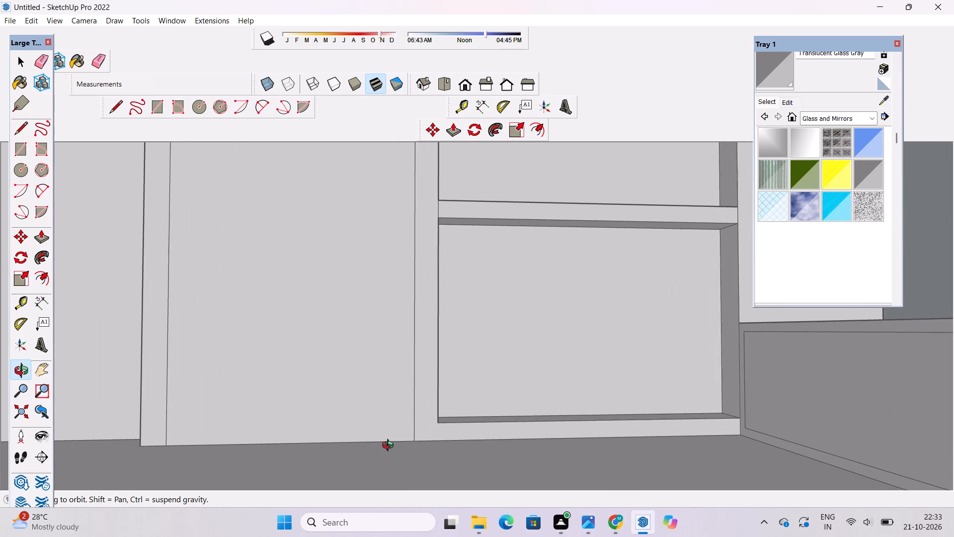
scroll(390, 447, up, 14)
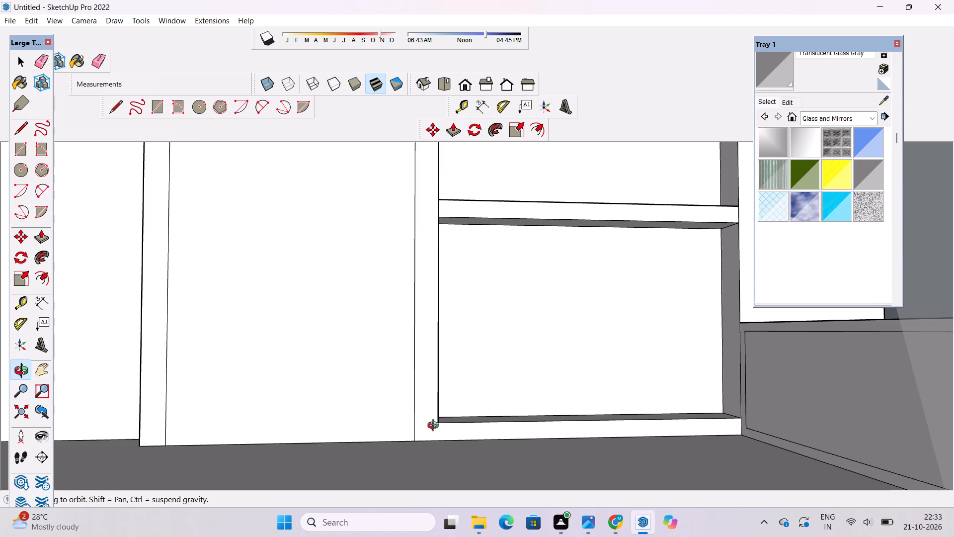
scroll(414, 425, down, 1)
scroll(414, 425, up, 20)
scroll(414, 425, up, 6)
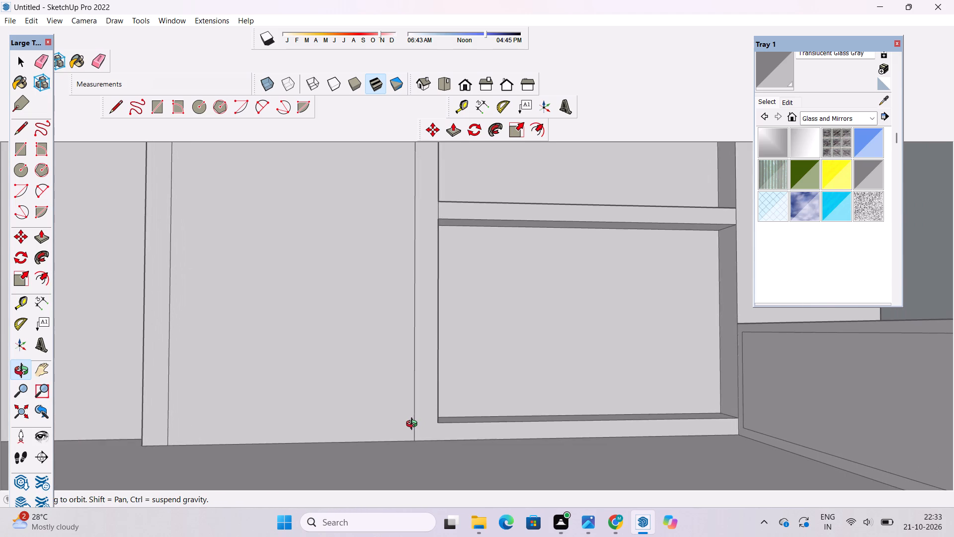
scroll(414, 425, up, 20)
scroll(414, 425, up, 6)
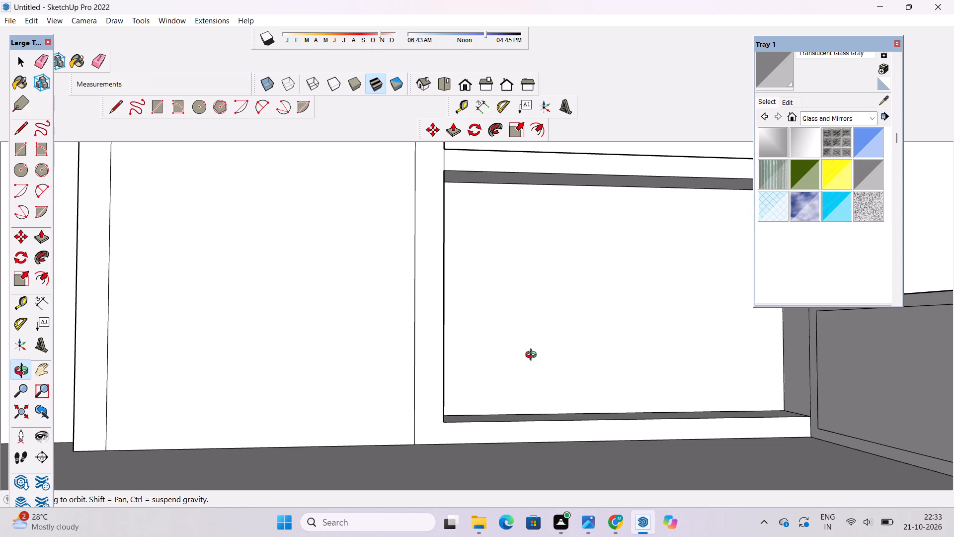
click(818, 118)
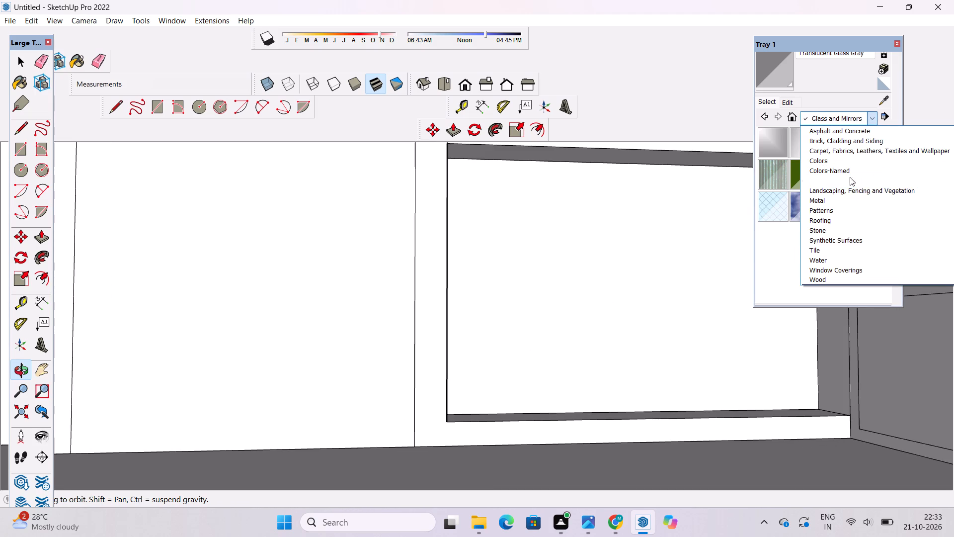
click(837, 281)
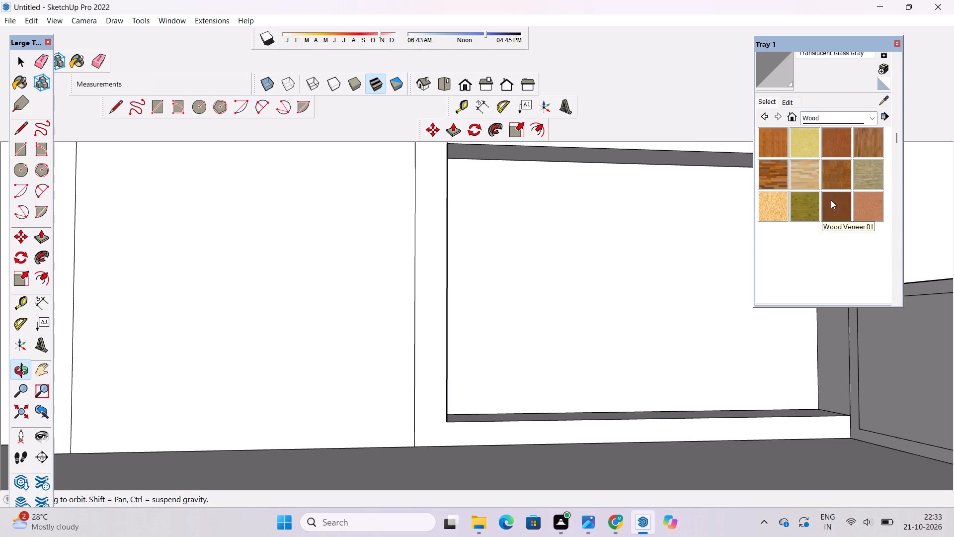
click(832, 199)
click(427, 304)
scroll(550, 349, down, 2)
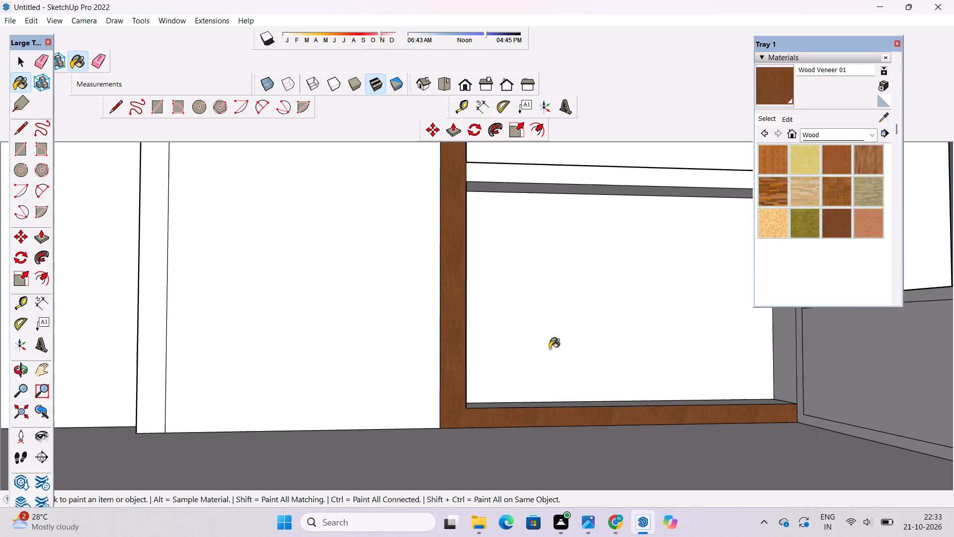
Paint the narrow upright strip beyond the plain panel beside the shelving with Wood Veneer 01.
scroll(412, 351, down, 4)
scroll(412, 351, up, 7)
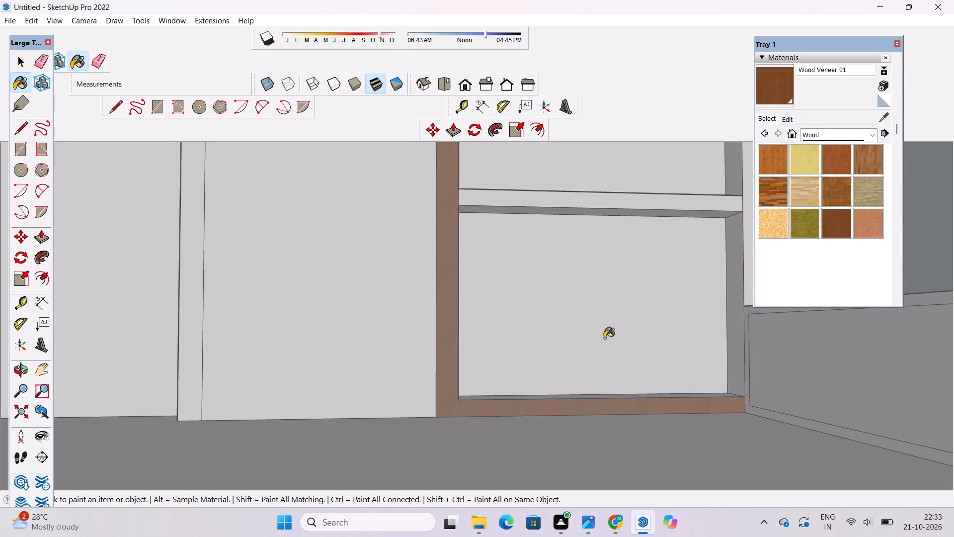
scroll(567, 345, up, 20)
scroll(567, 345, up, 20)
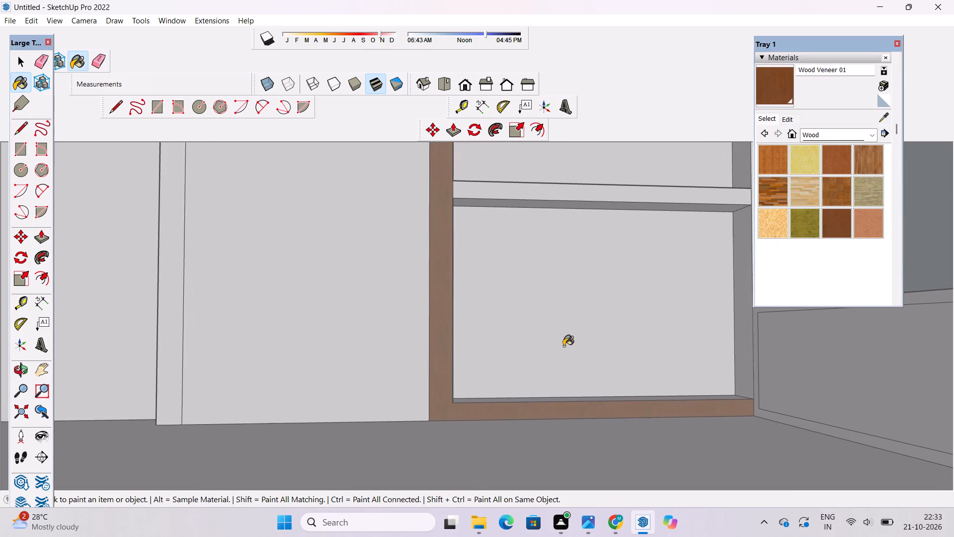
scroll(563, 346, up, 9)
key(o)
shift+drag(391, 349, 589, 359)
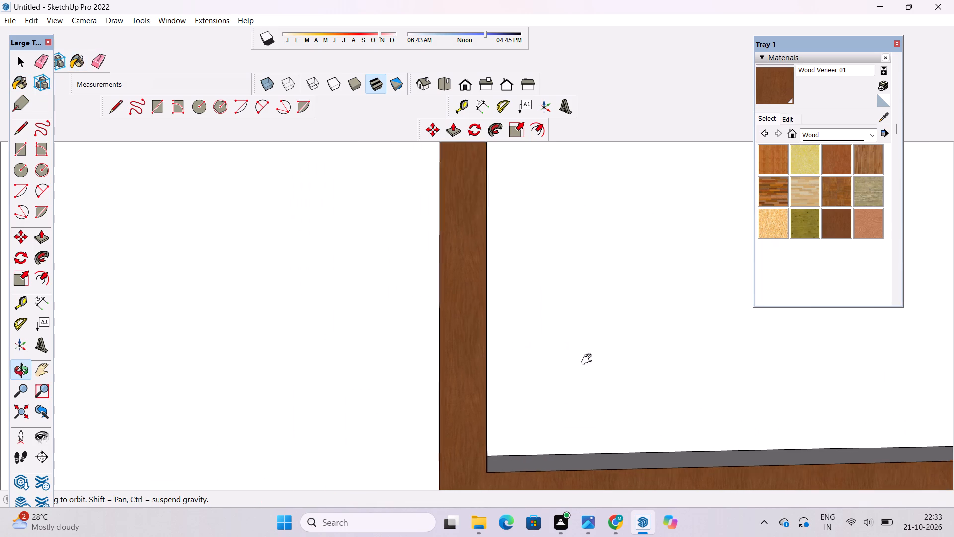
shift+drag(589, 359, 718, 359)
shift+scroll(722, 358, down, 5)
shift+drag(459, 341, 465, 357)
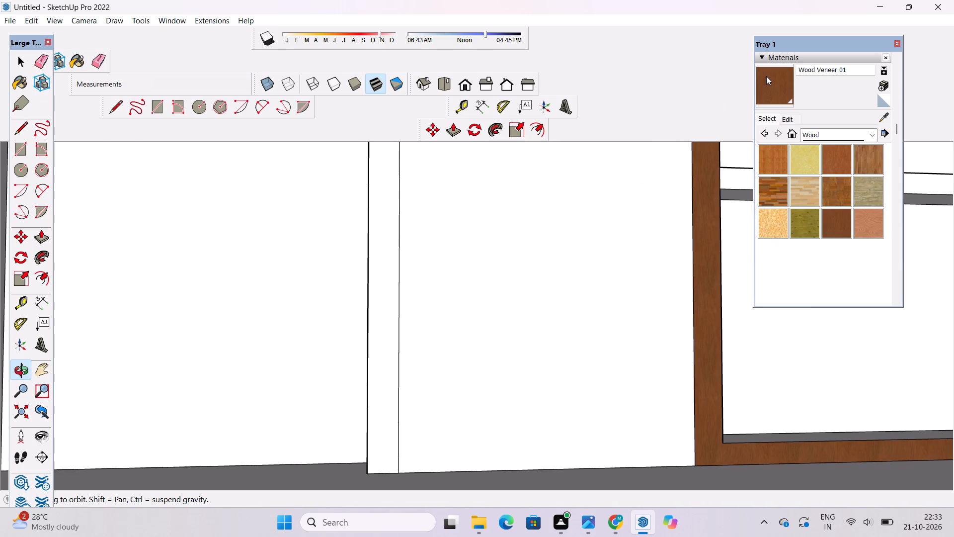
click(769, 80)
click(376, 299)
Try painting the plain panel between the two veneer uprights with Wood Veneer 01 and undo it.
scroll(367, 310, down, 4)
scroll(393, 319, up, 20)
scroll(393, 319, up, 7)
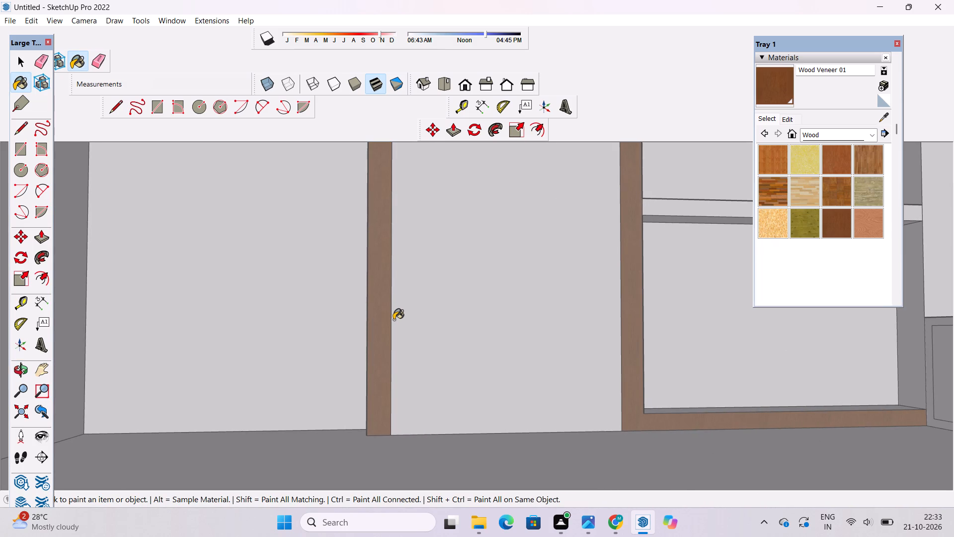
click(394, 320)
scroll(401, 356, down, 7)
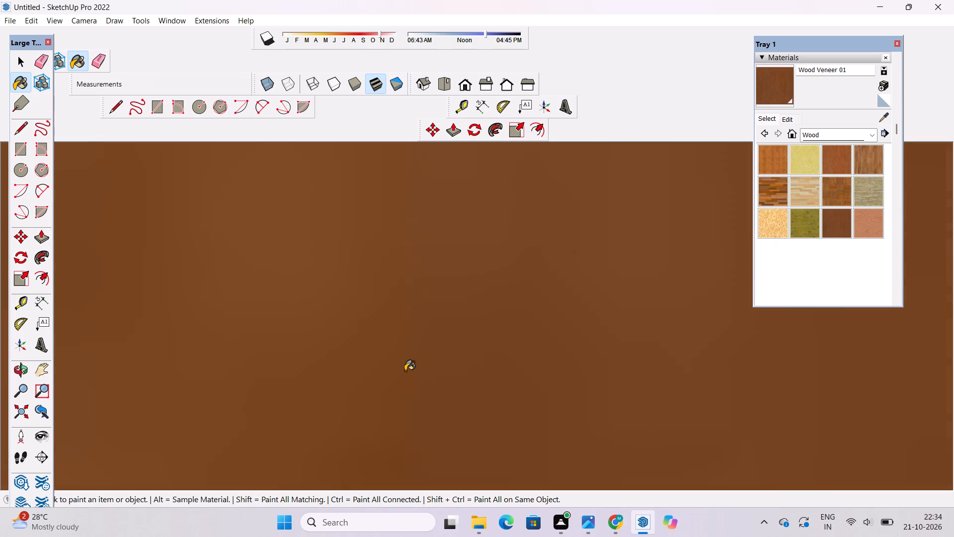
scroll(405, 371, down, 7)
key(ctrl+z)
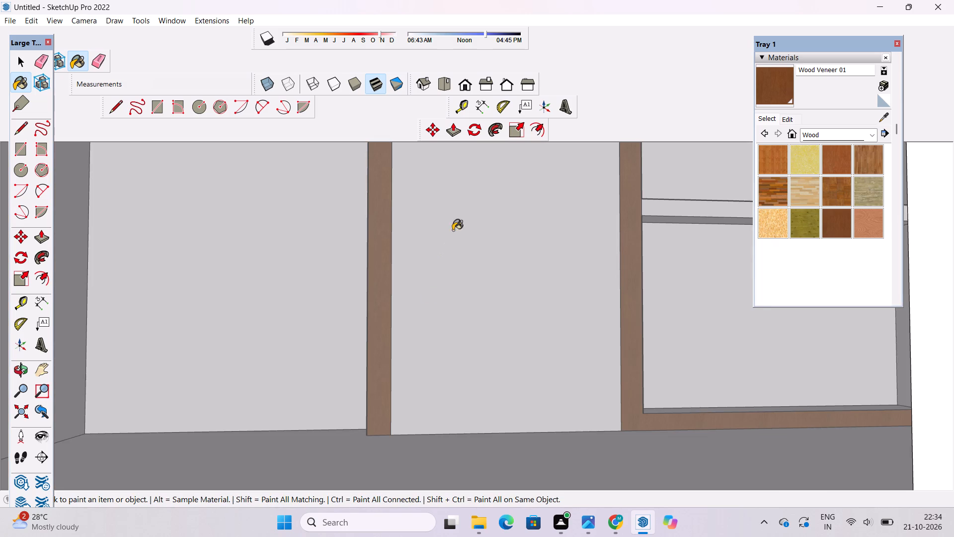
Paint the panel between the two veneer uprights and the back of the lowest shelf compartment with Wood Cherry Original.
scroll(464, 285, down, 4)
scroll(464, 285, up, 4)
scroll(527, 292, up, 4)
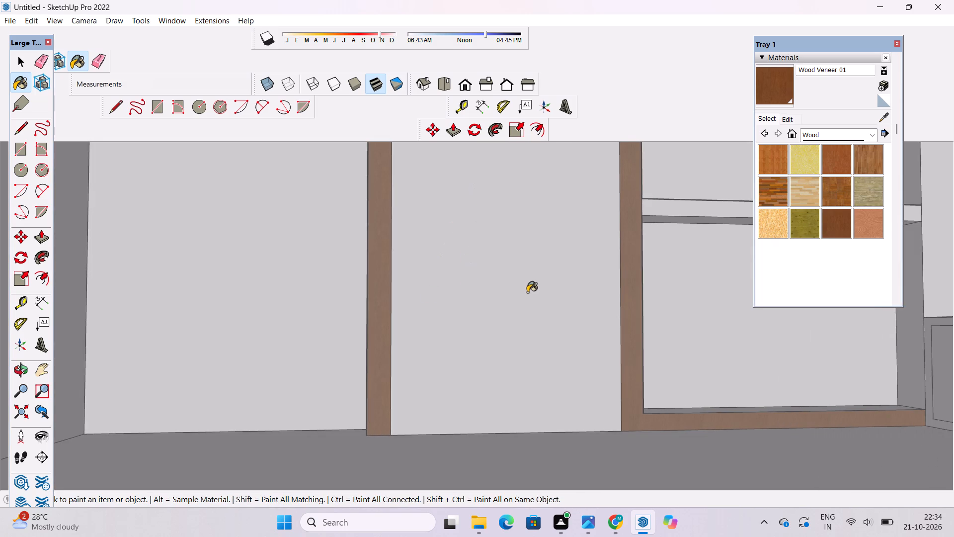
scroll(527, 292, up, 13)
key(space)
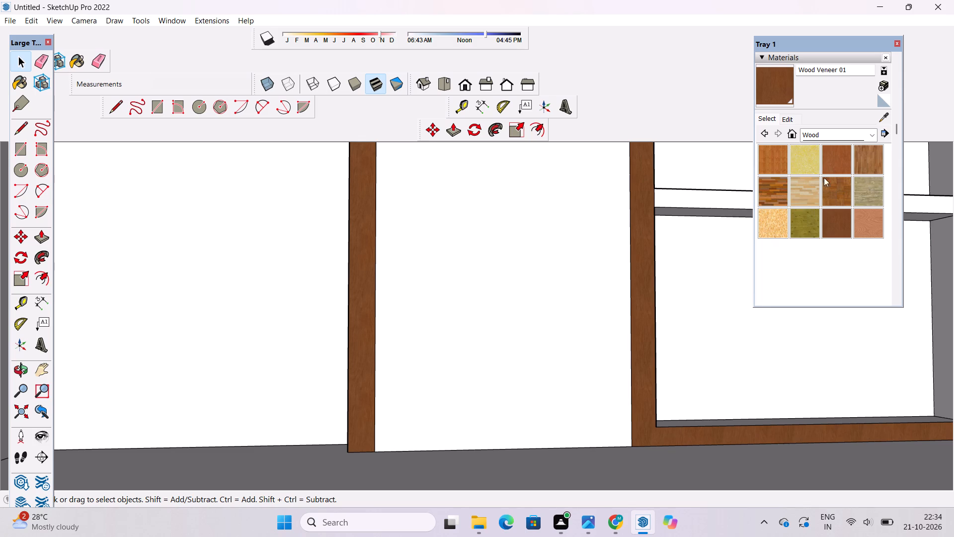
click(839, 161)
click(592, 201)
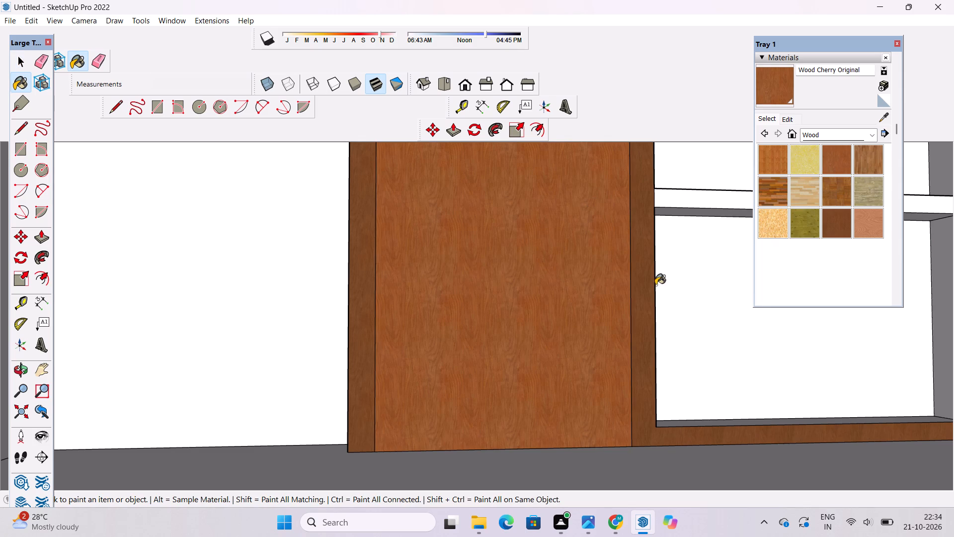
click(682, 285)
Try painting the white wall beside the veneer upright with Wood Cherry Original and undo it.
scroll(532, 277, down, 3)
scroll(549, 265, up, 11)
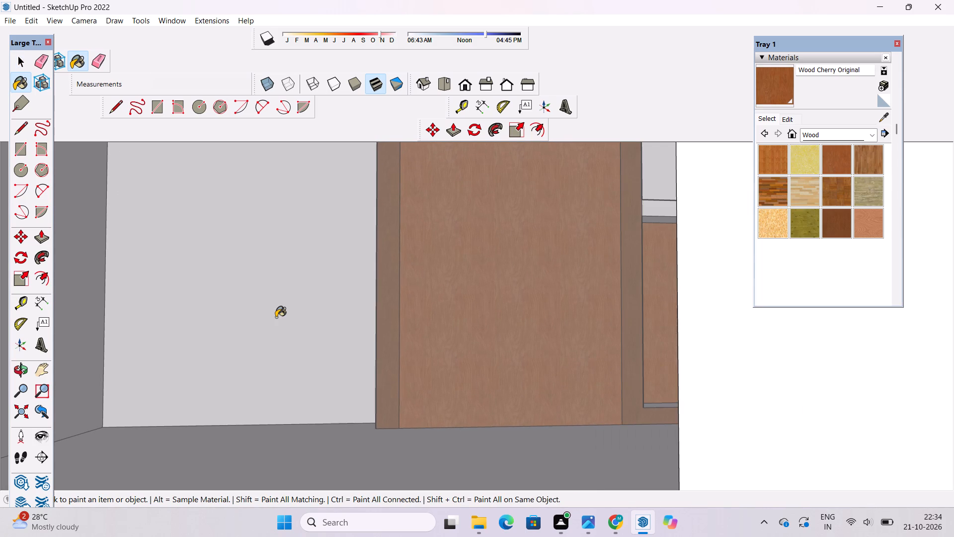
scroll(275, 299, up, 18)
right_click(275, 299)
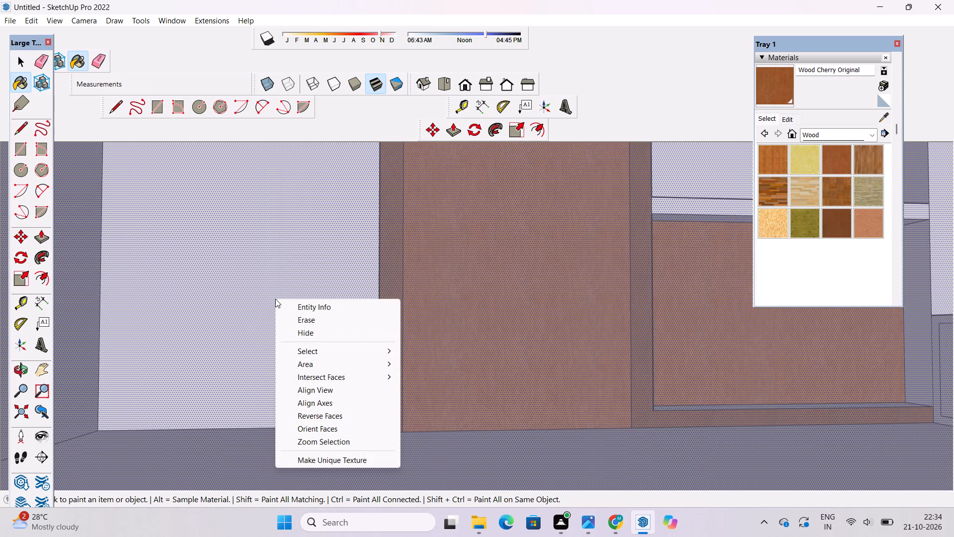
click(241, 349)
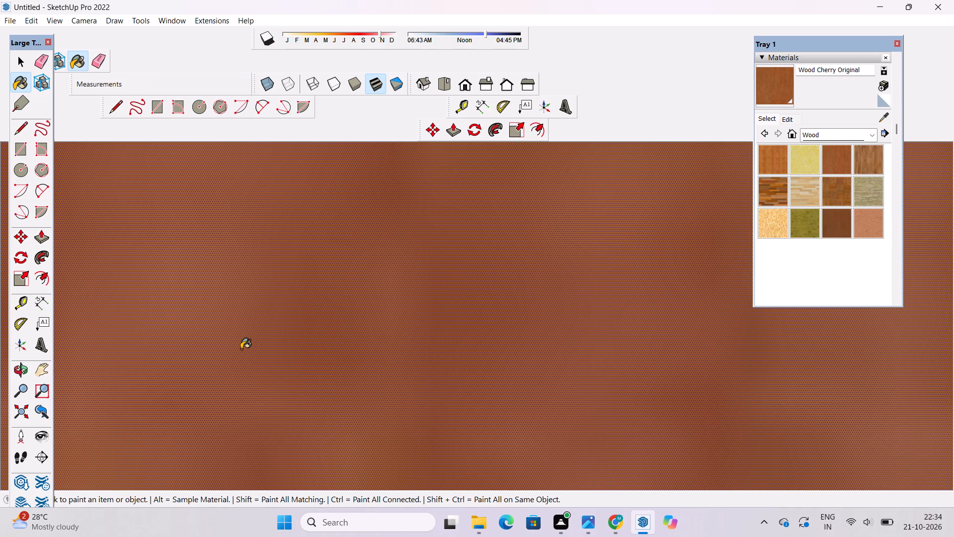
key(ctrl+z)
Paint the white back wall beside the veneer upright and the upright's adjoining side face with Wood Cherry Original.
scroll(241, 349, up, 3)
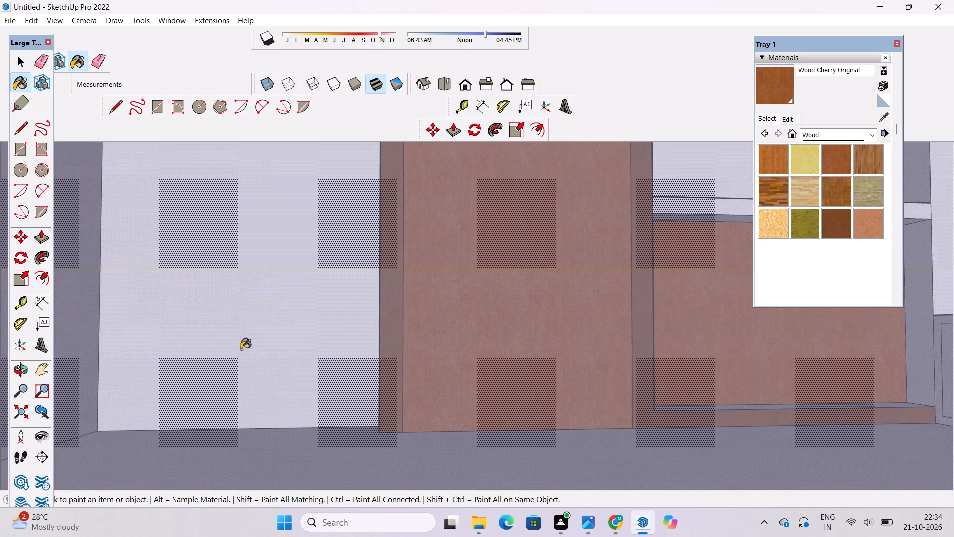
scroll(241, 349, up, 20)
scroll(241, 349, up, 11)
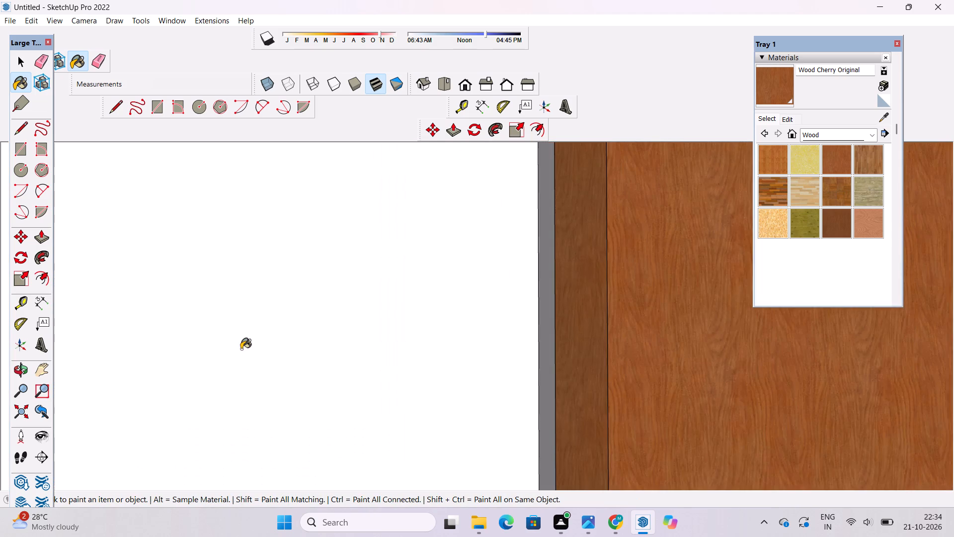
click(241, 349)
click(583, 326)
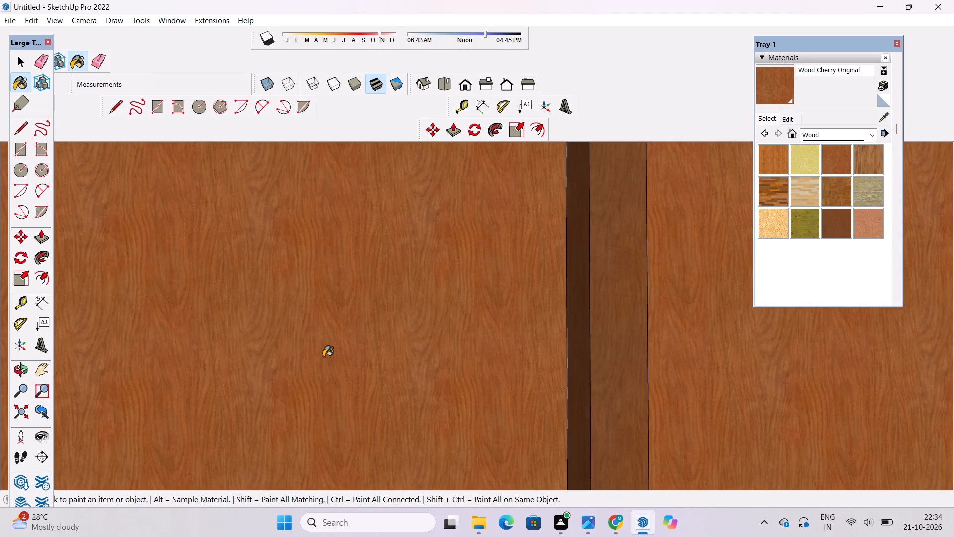
Paint the lowest shelf compartment's inner side face next to the veneer upright with Wood Cherry Original.
scroll(319, 355, down, 7)
scroll(391, 354, down, 2)
scroll(538, 367, down, 2)
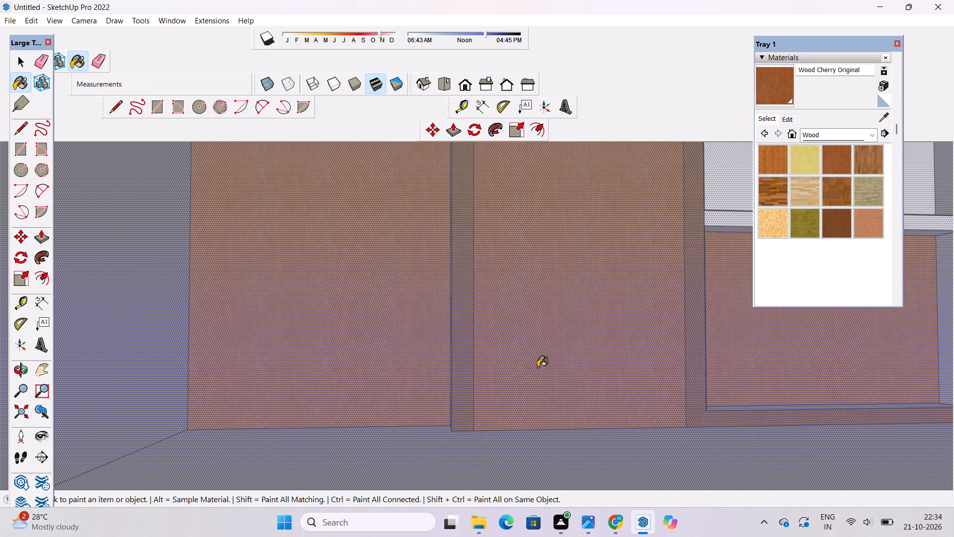
scroll(538, 363, up, 3)
scroll(538, 363, up, 20)
scroll(538, 363, up, 4)
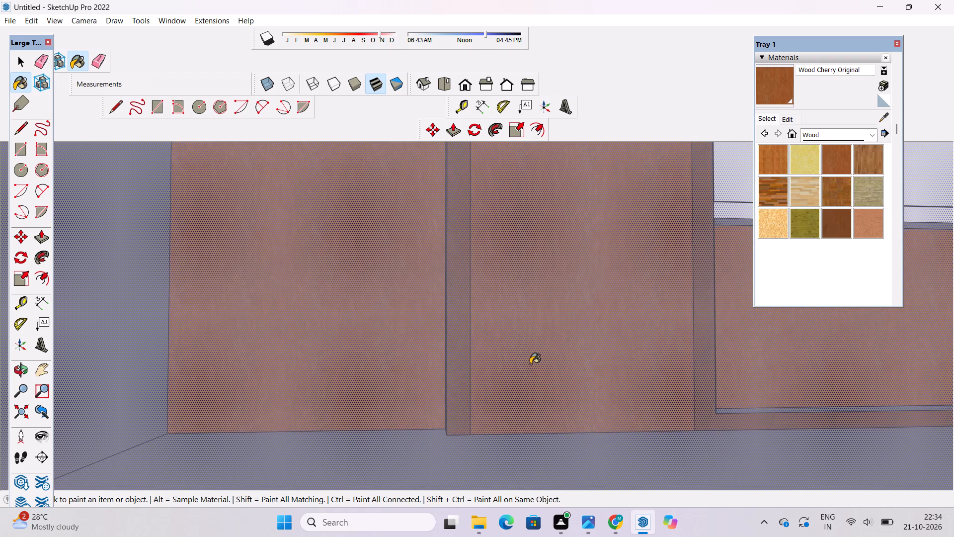
scroll(530, 364, up, 13)
scroll(530, 364, up, 13)
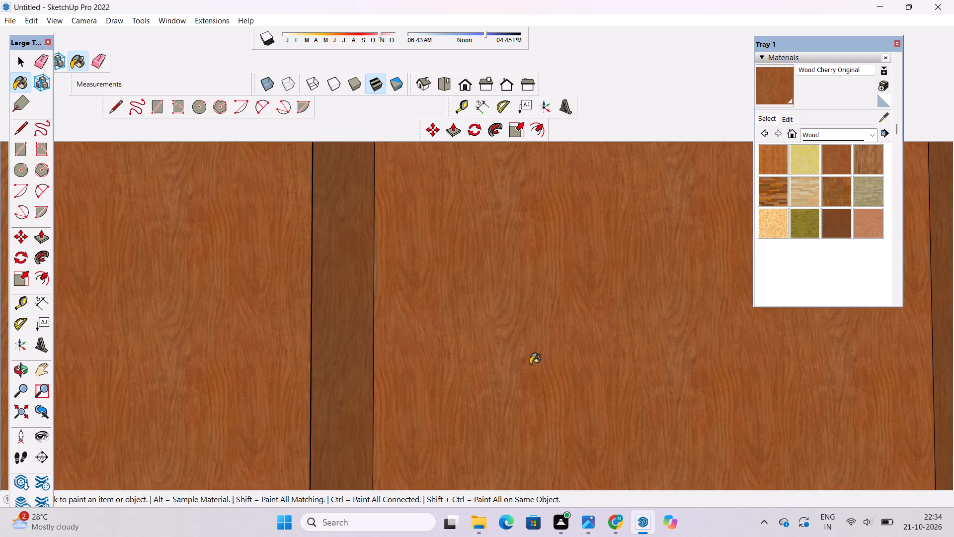
key(o)
shift+drag(563, 364, 517, 355)
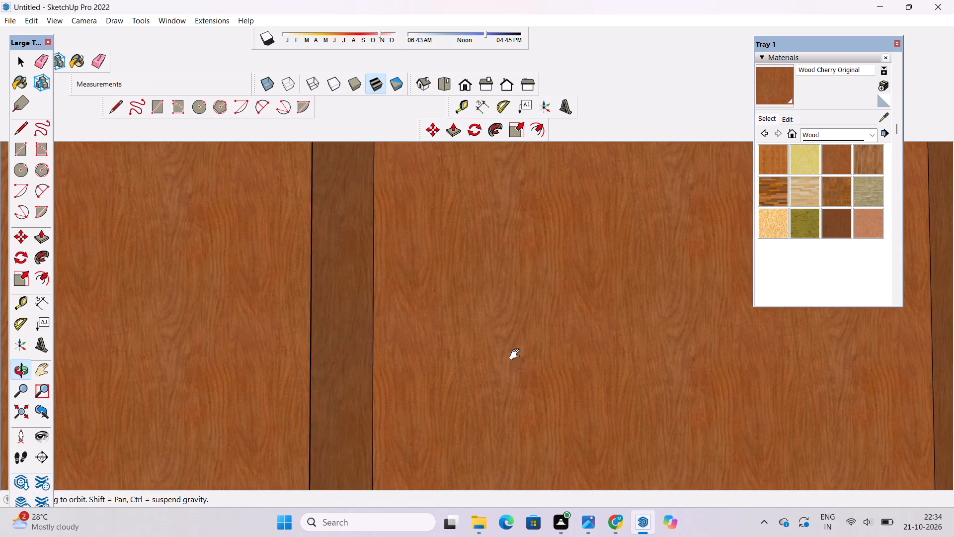
shift+drag(517, 355, 344, 330)
shift+drag(696, 371, 419, 382)
shift+scroll(416, 379, down, 2)
drag(519, 384, 447, 404)
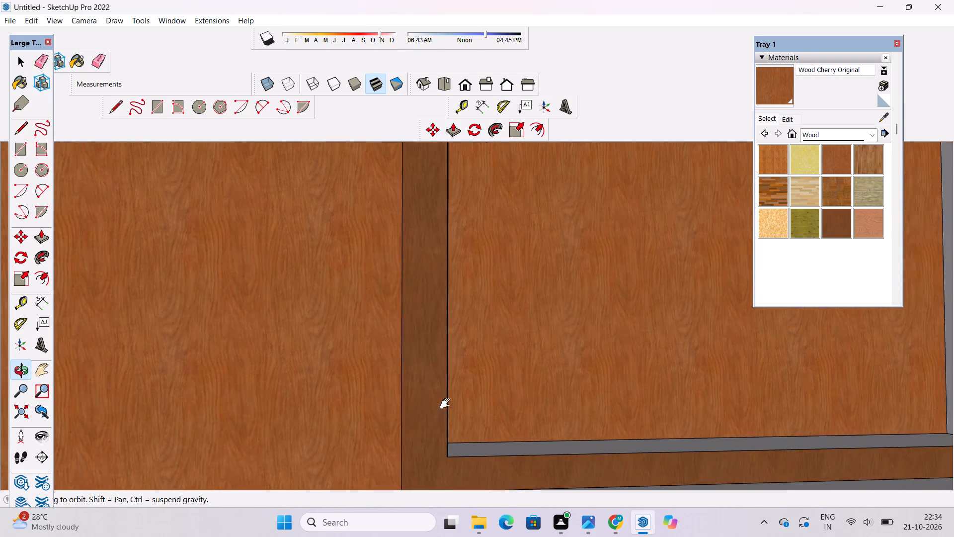
drag(447, 404, 441, 407)
shift+drag(511, 397, 506, 411)
shift+drag(518, 413, 421, 439)
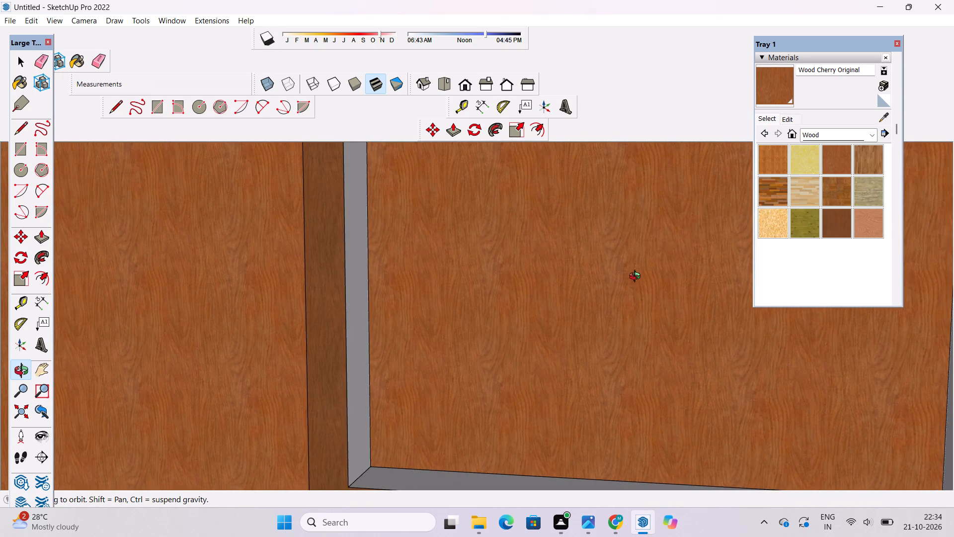
click(784, 88)
scroll(504, 274, down, 1)
click(377, 361)
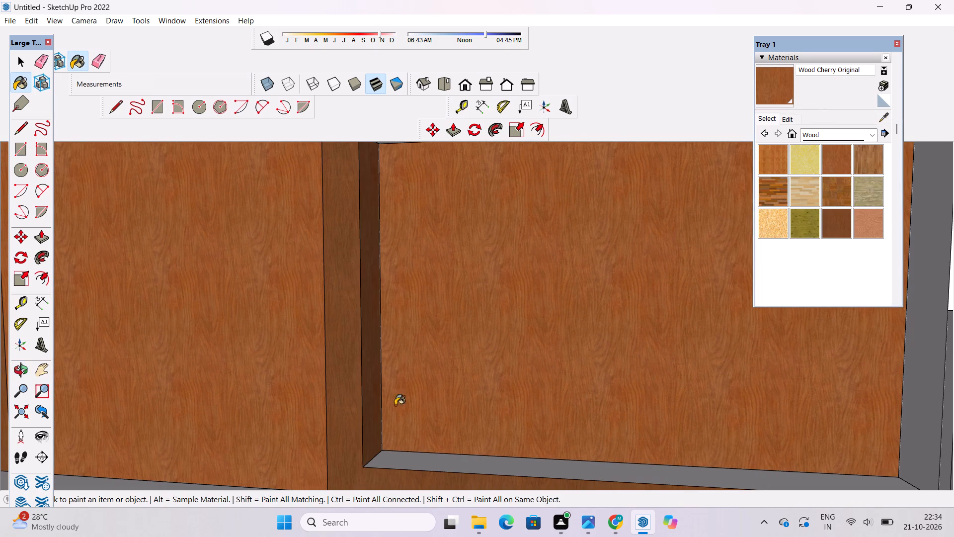
Paint the floor face of the lowest shelf compartment with Wood Cherry Original.
click(419, 459)
scroll(411, 427, down, 4)
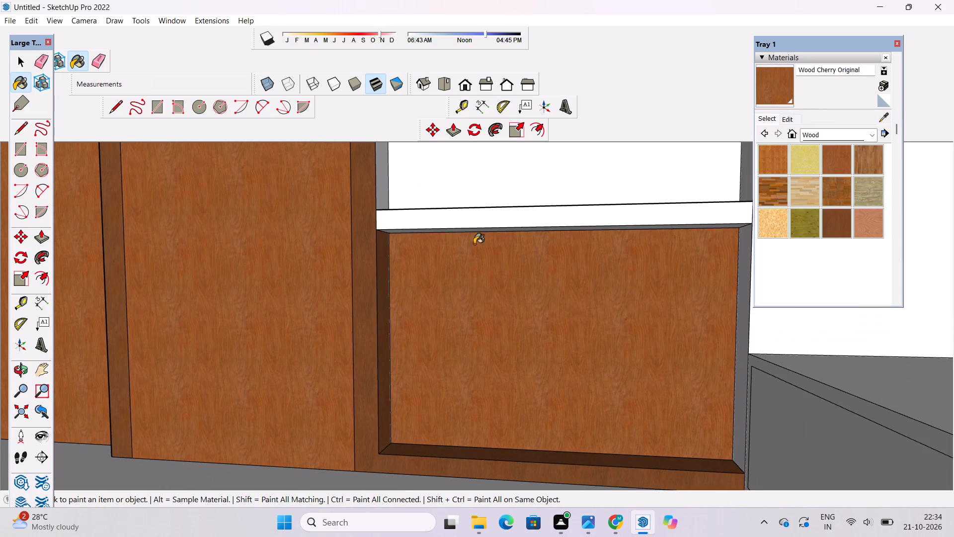
Paint the middle shelf compartment's back and its inner side face next to the veneer upright with Wood Cherry Original.
scroll(479, 236, up, 6)
scroll(478, 259, down, 2)
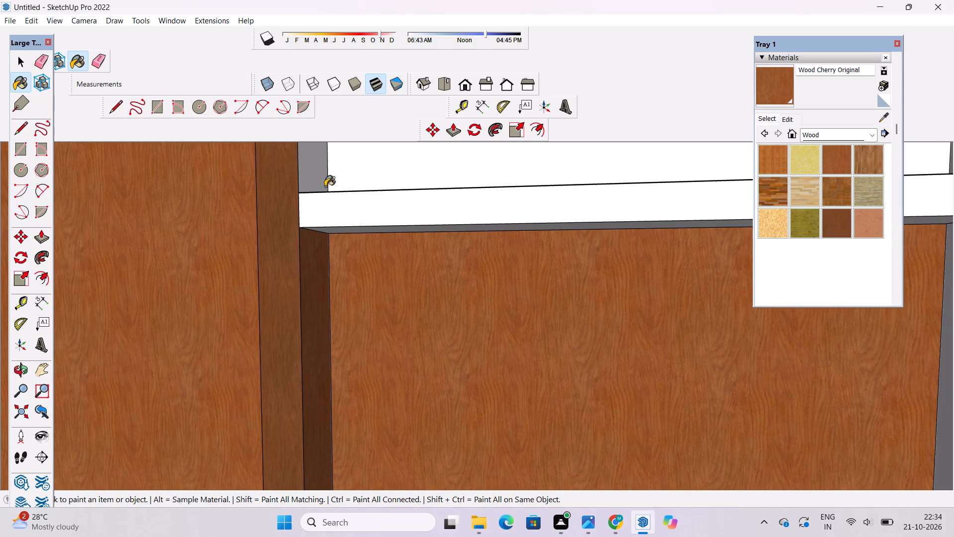
click(325, 186)
click(374, 186)
Paint the underside of the lower shelf, above the lowest compartment, with Wood Cherry Original.
scroll(386, 236, up, 9)
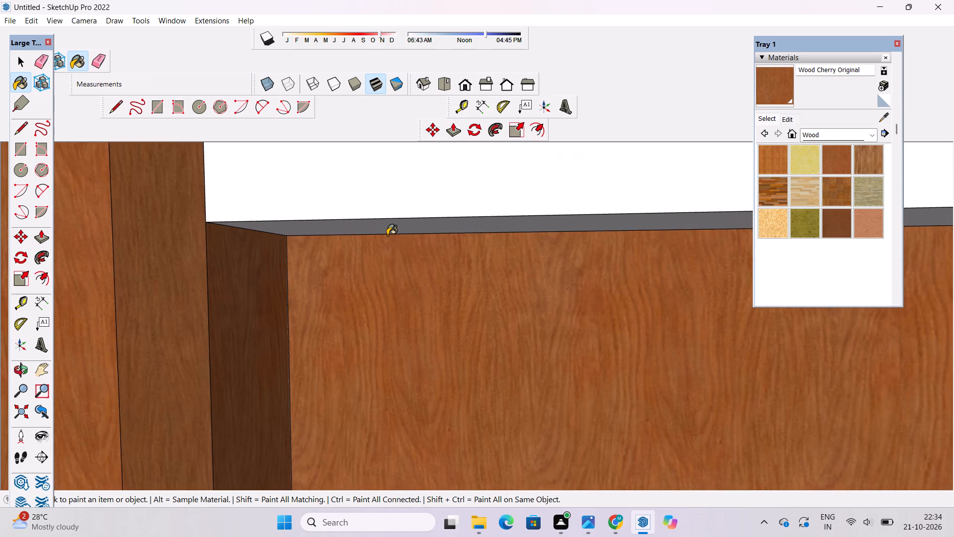
click(387, 235)
click(390, 225)
scroll(381, 228, down, 8)
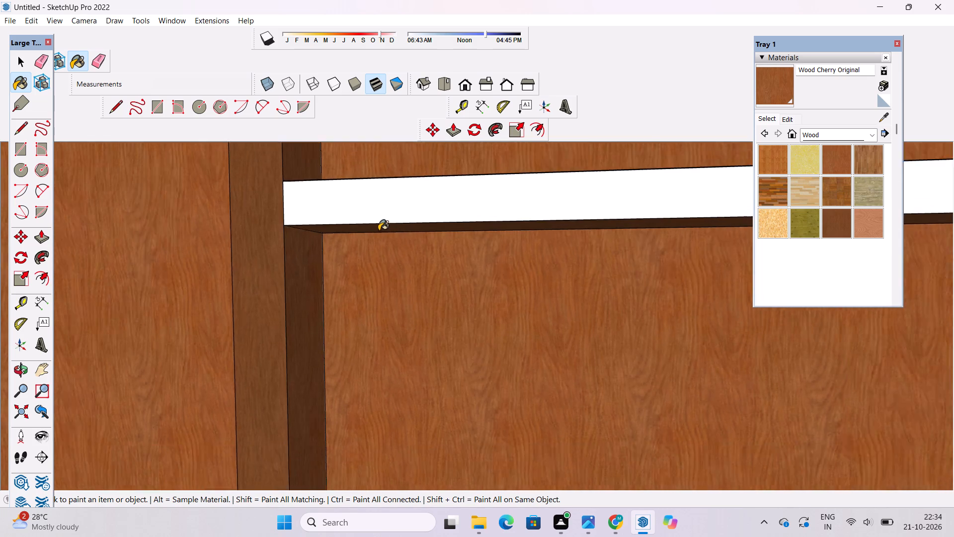
Paint the white front edge of the lower shelf with Wood Veneer 01.
scroll(379, 231, down, 10)
scroll(427, 246, up, 16)
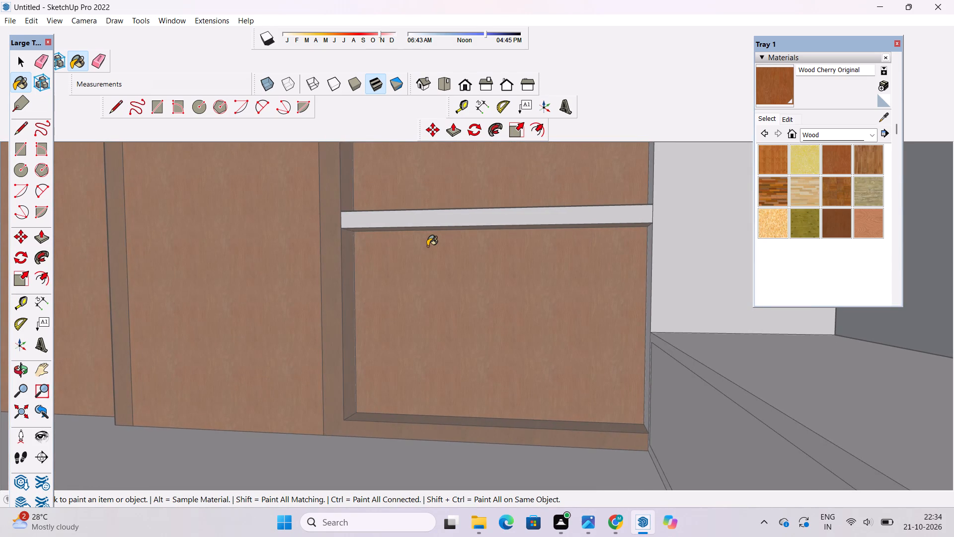
scroll(427, 246, up, 20)
scroll(427, 246, up, 12)
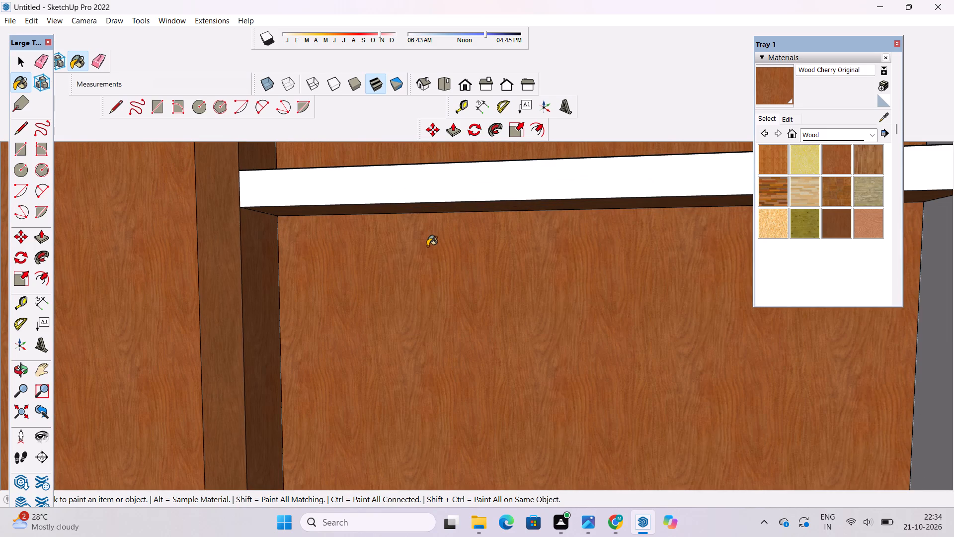
scroll(427, 246, down, 5)
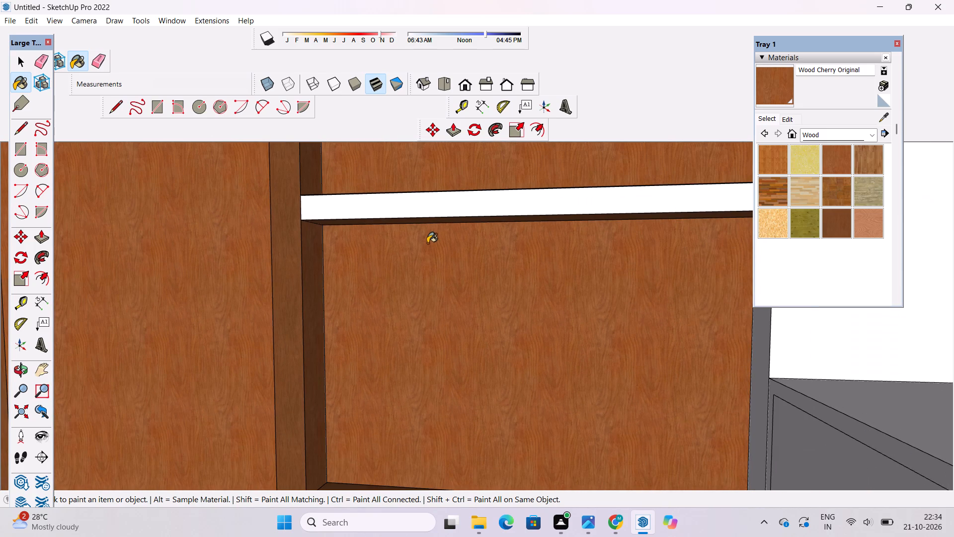
scroll(428, 243, down, 3)
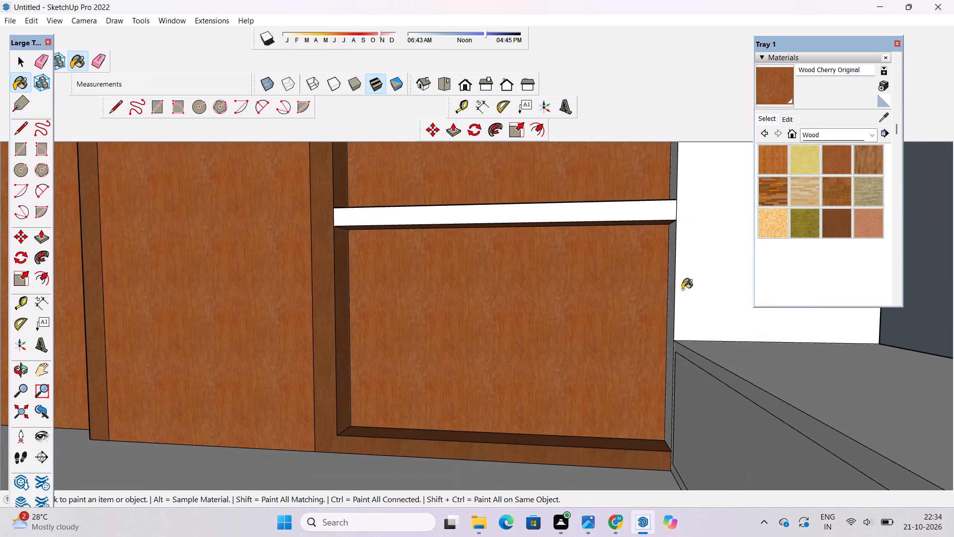
click(833, 224)
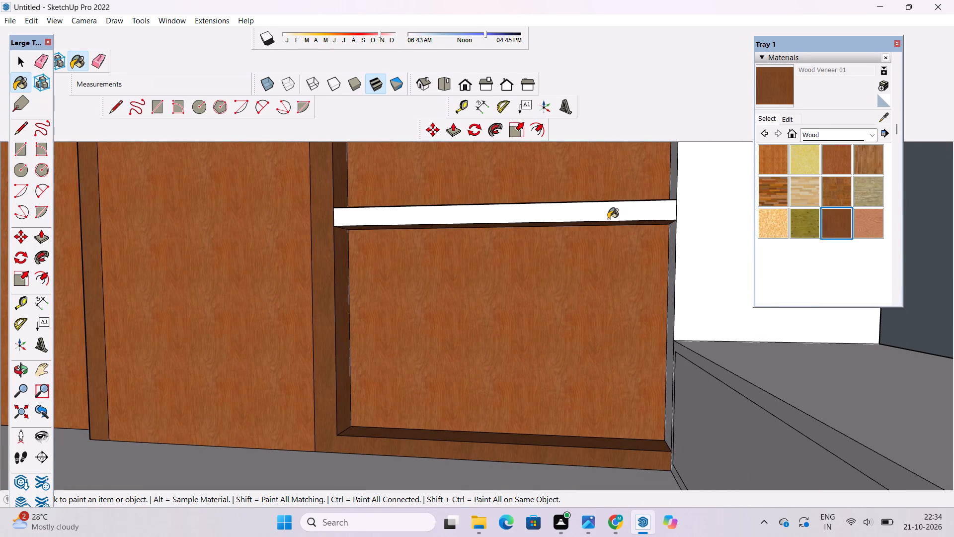
click(608, 219)
Darken the colour of the Wood Veneer 01 material slightly.
scroll(613, 235, up, 11)
scroll(610, 221, down, 4)
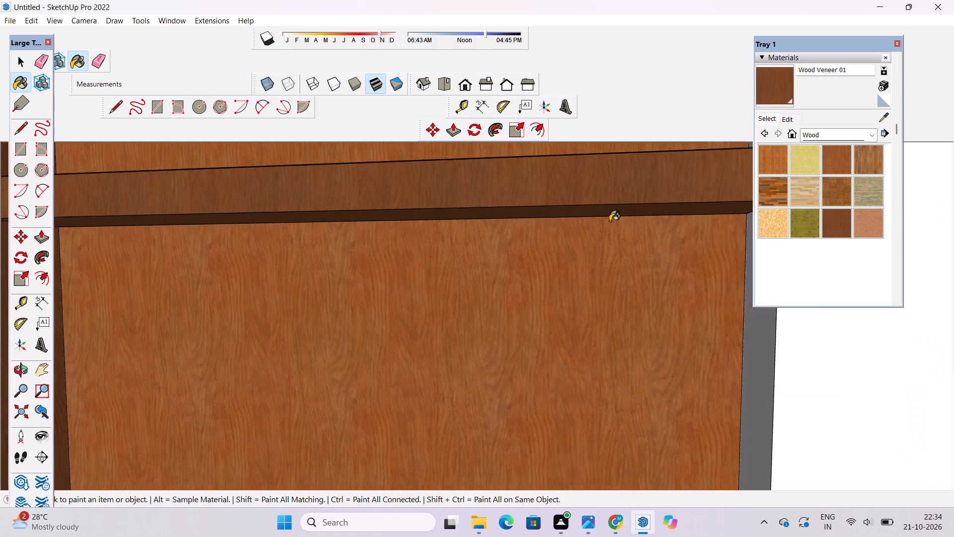
scroll(610, 221, down, 2)
click(790, 124)
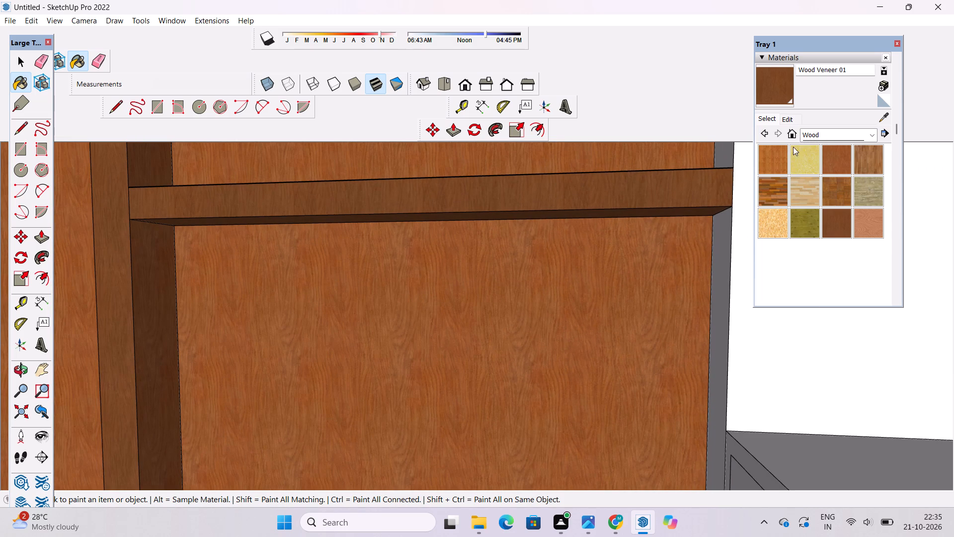
click(784, 124)
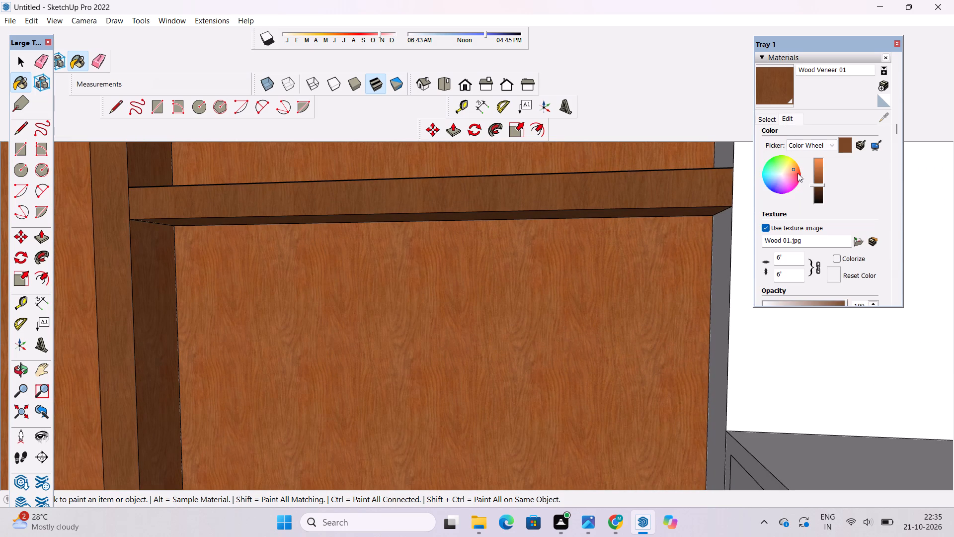
click(815, 187)
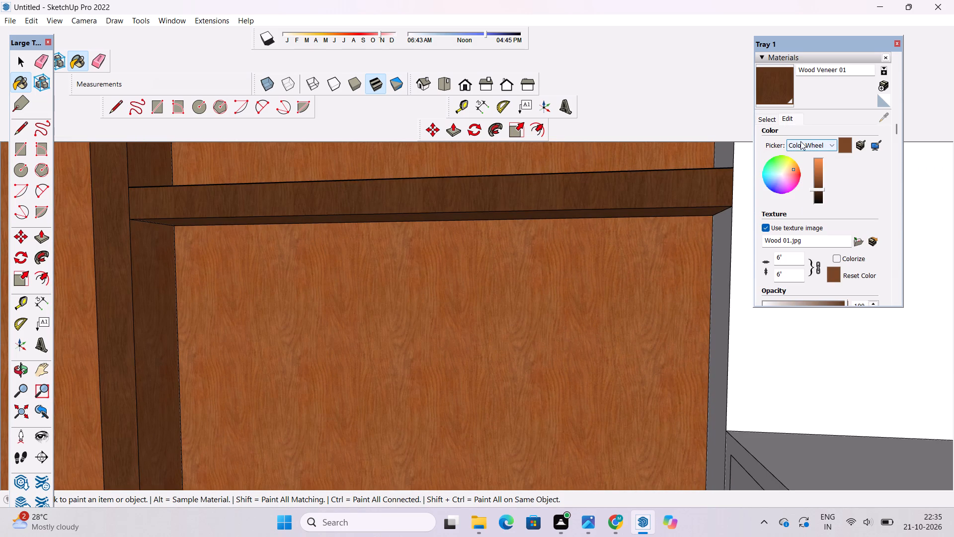
Paint the white back of the top shelf compartment with Wood Cherry Original.
click(758, 119)
click(834, 158)
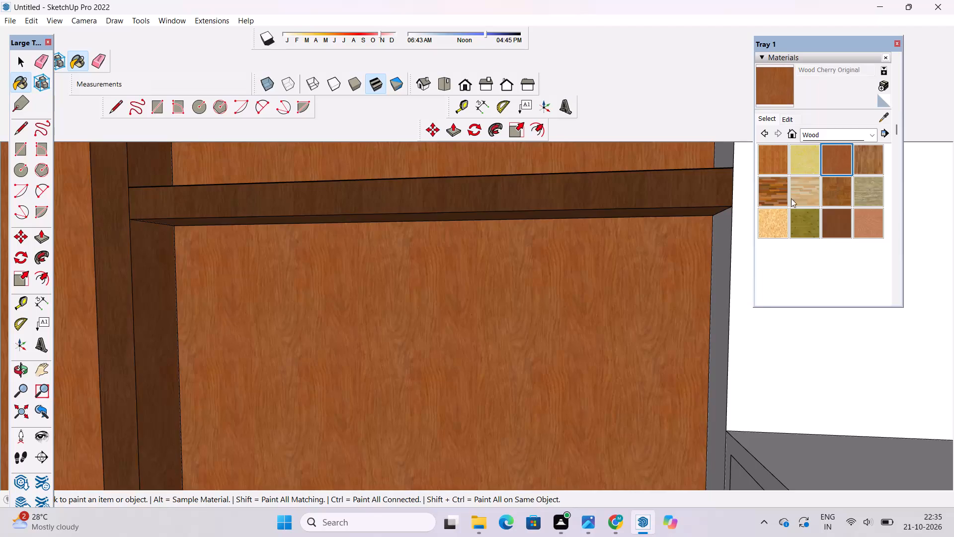
scroll(653, 250, down, 20)
scroll(653, 250, down, 18)
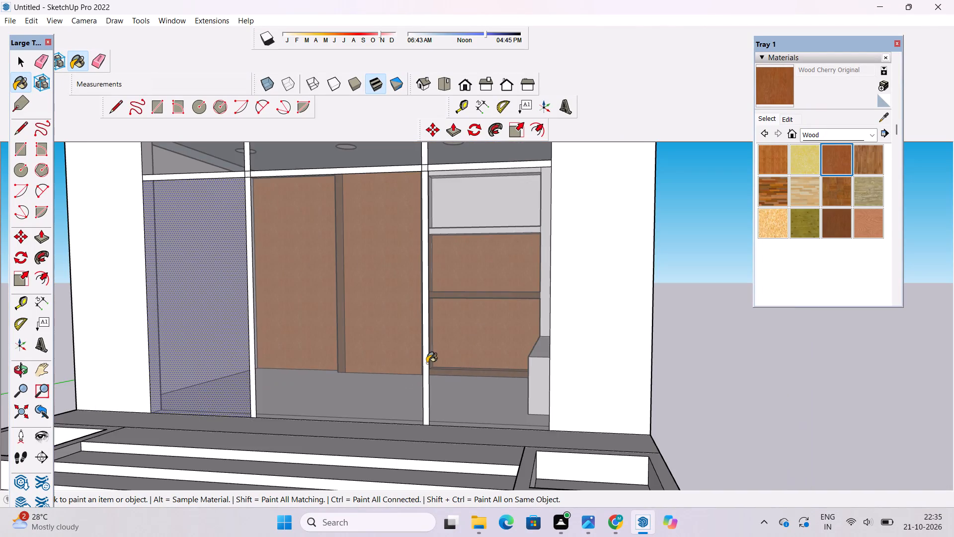
scroll(427, 358, down, 5)
scroll(493, 348, down, 2)
scroll(384, 298, up, 7)
scroll(362, 229, up, 6)
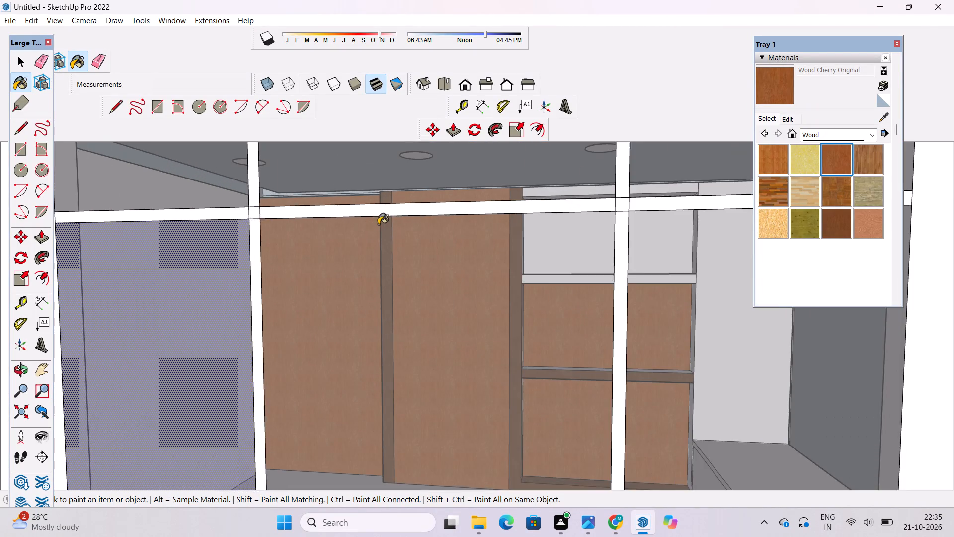
scroll(421, 221, up, 13)
scroll(310, 215, down, 6)
scroll(379, 225, down, 11)
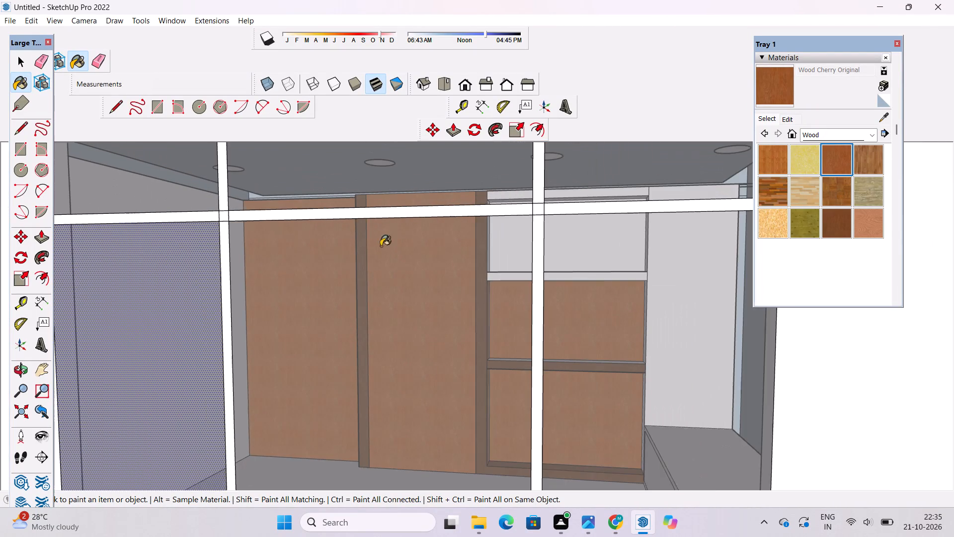
scroll(540, 234, up, 1)
scroll(370, 182, up, 12)
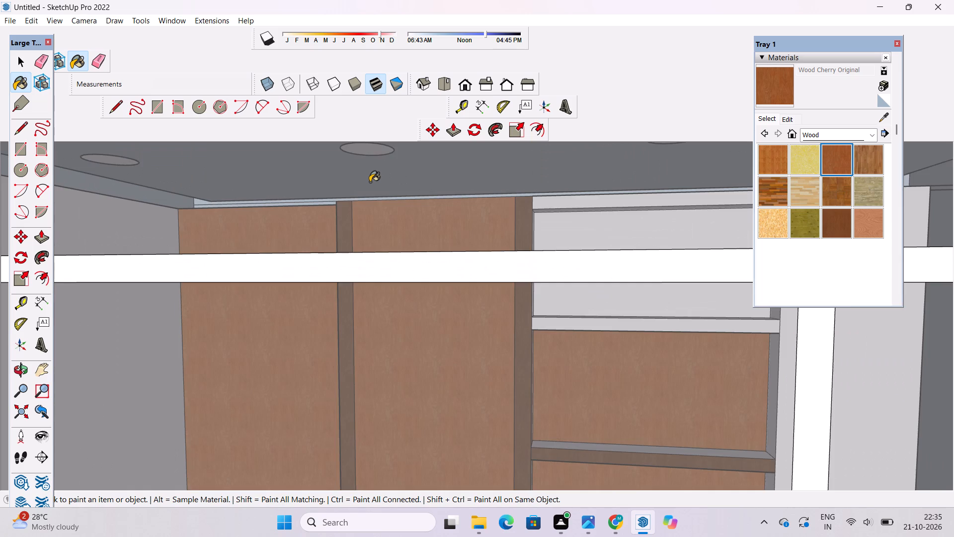
scroll(370, 182, up, 4)
scroll(370, 182, down, 12)
scroll(587, 308, up, 6)
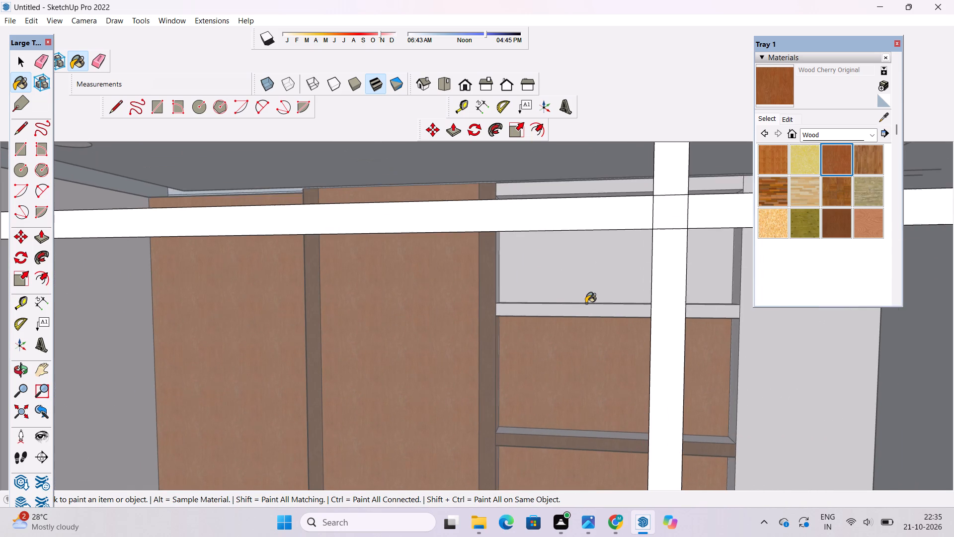
scroll(585, 303, up, 14)
scroll(594, 309, up, 20)
scroll(594, 309, up, 1)
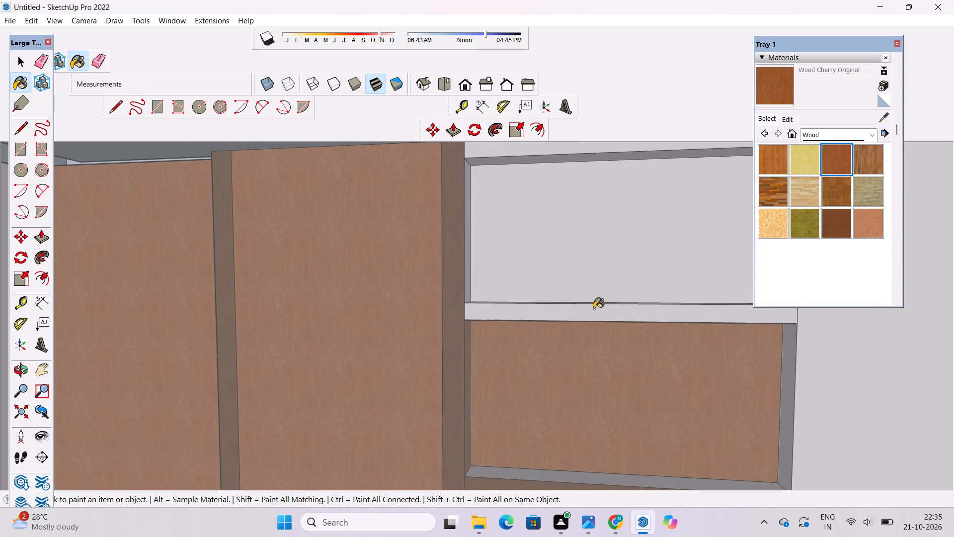
scroll(594, 309, up, 20)
scroll(594, 309, up, 12)
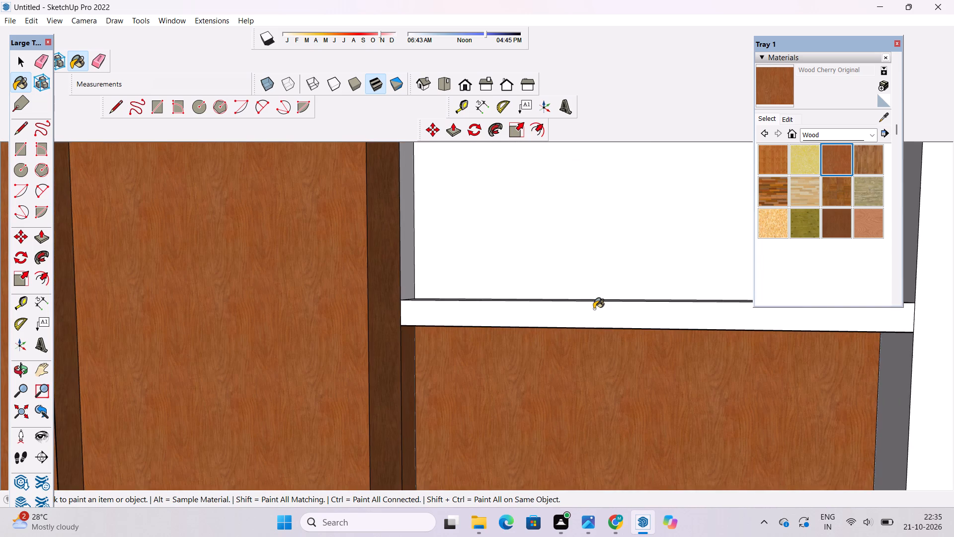
click(579, 265)
Paint the top compartment's inner side face next to the veneer upright and the upper shelf's top face with Wood Cherry Original.
scroll(571, 276, up, 4)
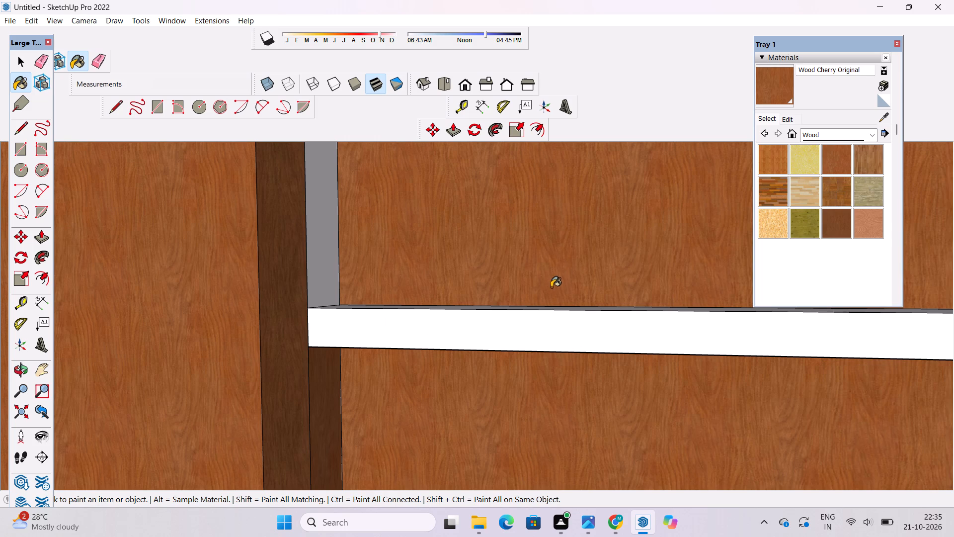
scroll(551, 287, down, 13)
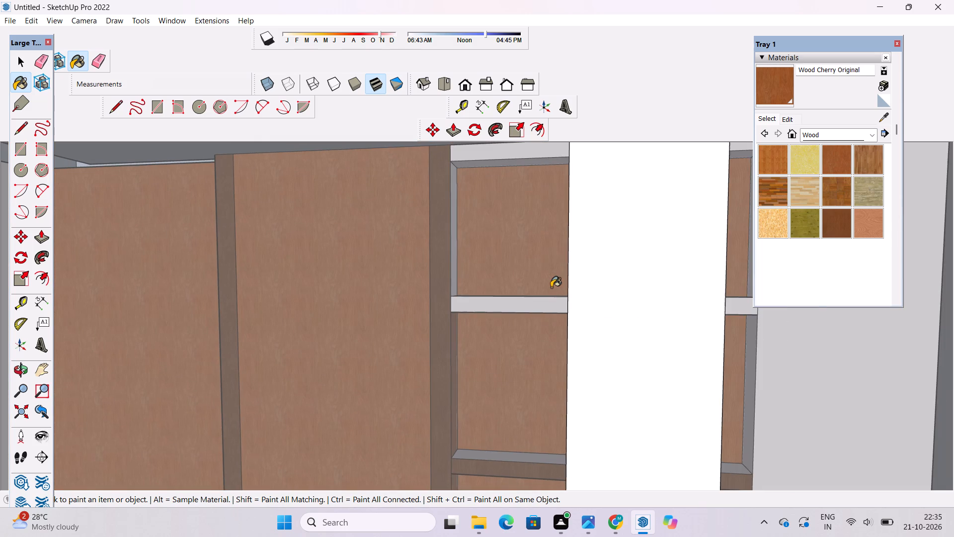
scroll(554, 292, up, 20)
scroll(554, 292, up, 9)
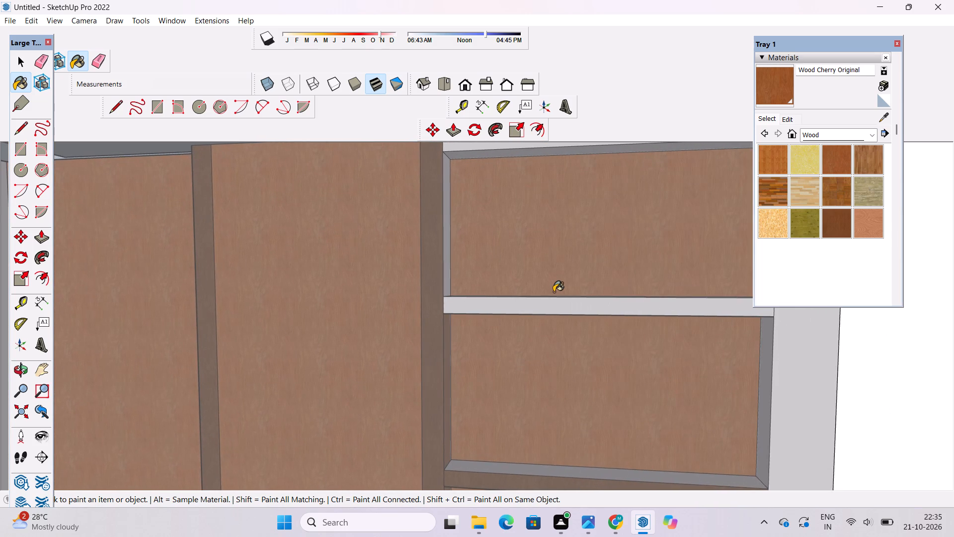
scroll(554, 292, up, 20)
scroll(554, 292, up, 11)
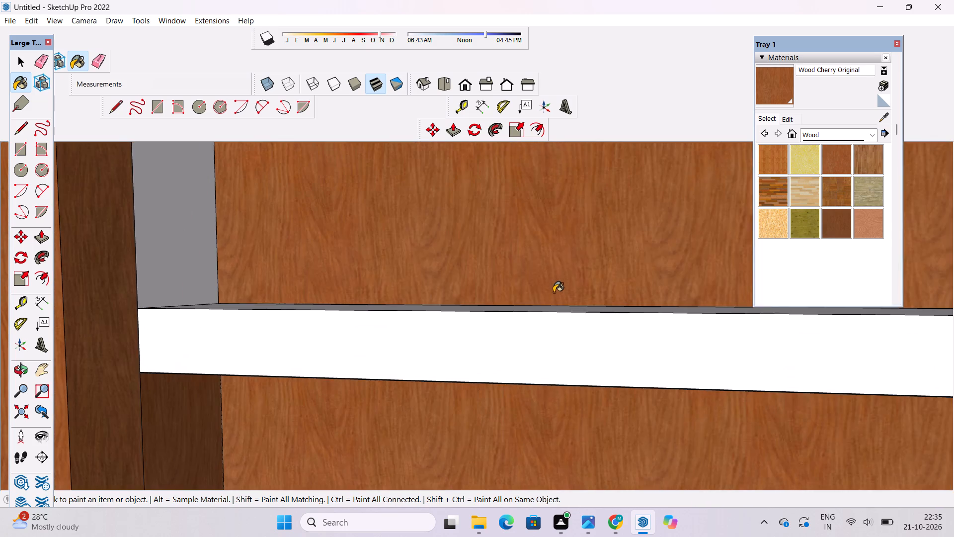
scroll(554, 292, up, 5)
click(554, 292)
scroll(577, 335, down, 4)
scroll(504, 397, down, 2)
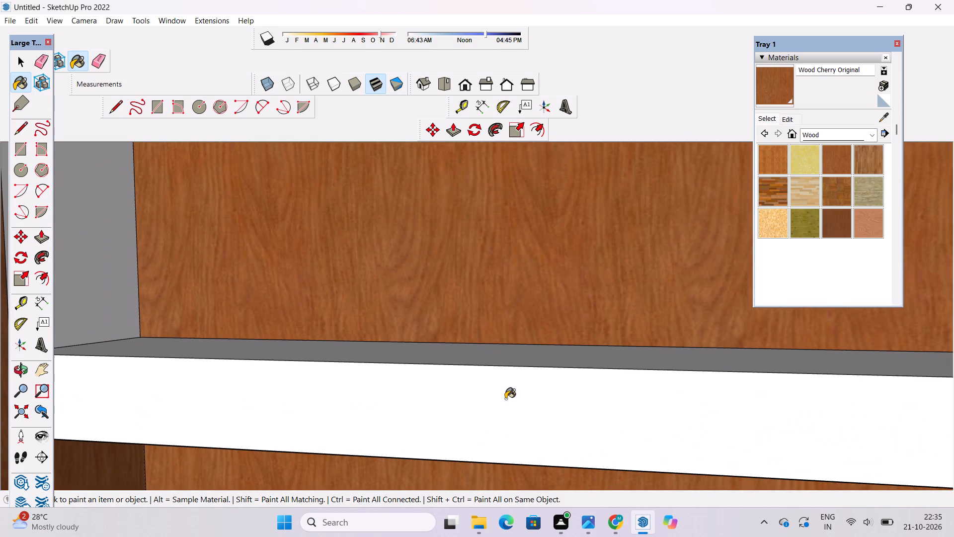
scroll(271, 358, down, 5)
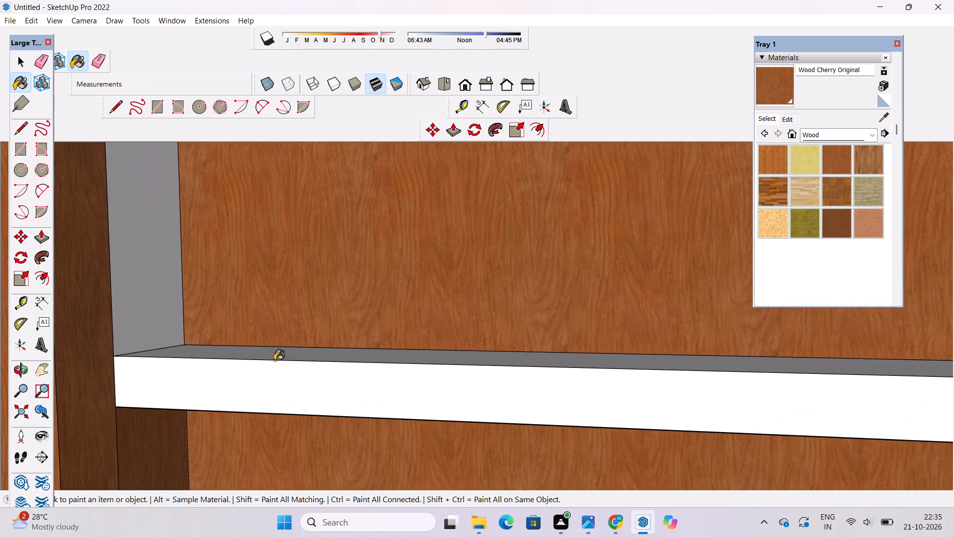
scroll(274, 360, down, 2)
click(158, 293)
click(226, 355)
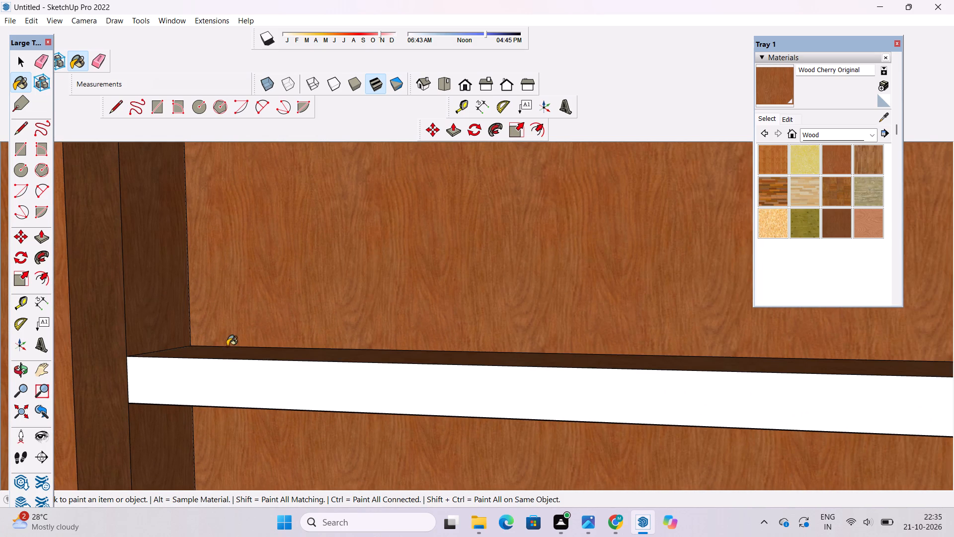
right_click(281, 326)
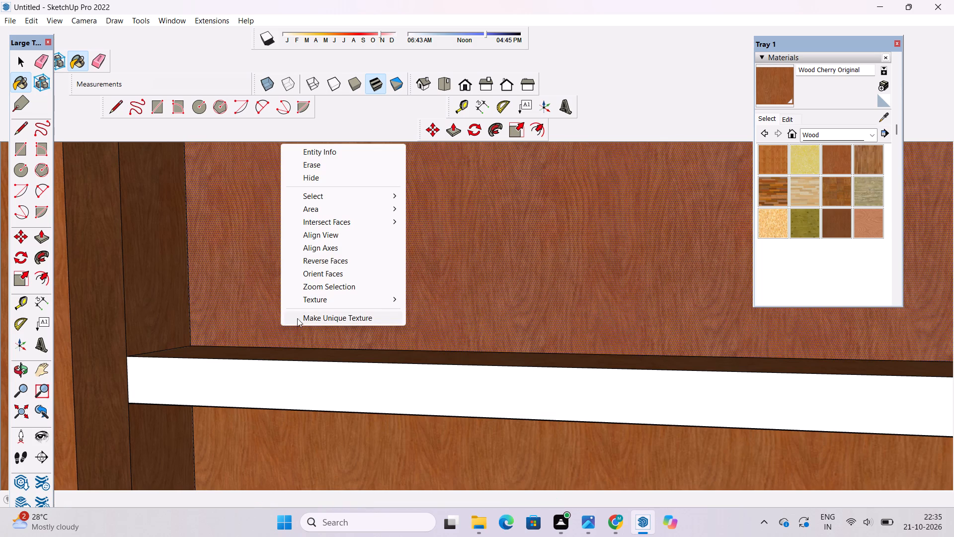
click(452, 254)
Paint the white front edge of the upper shelf with Wood Cherry Original.
scroll(379, 289, down, 6)
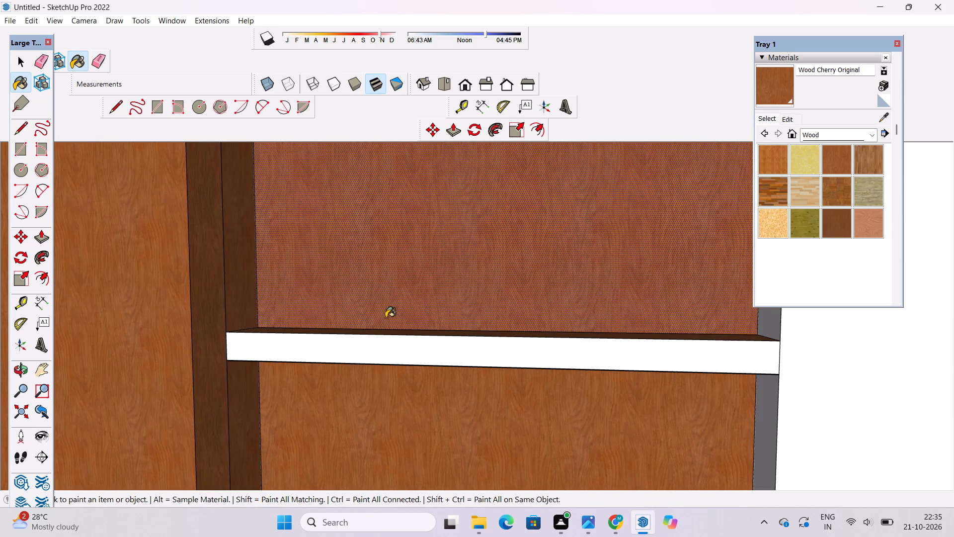
click(418, 354)
scroll(748, 392, up, 4)
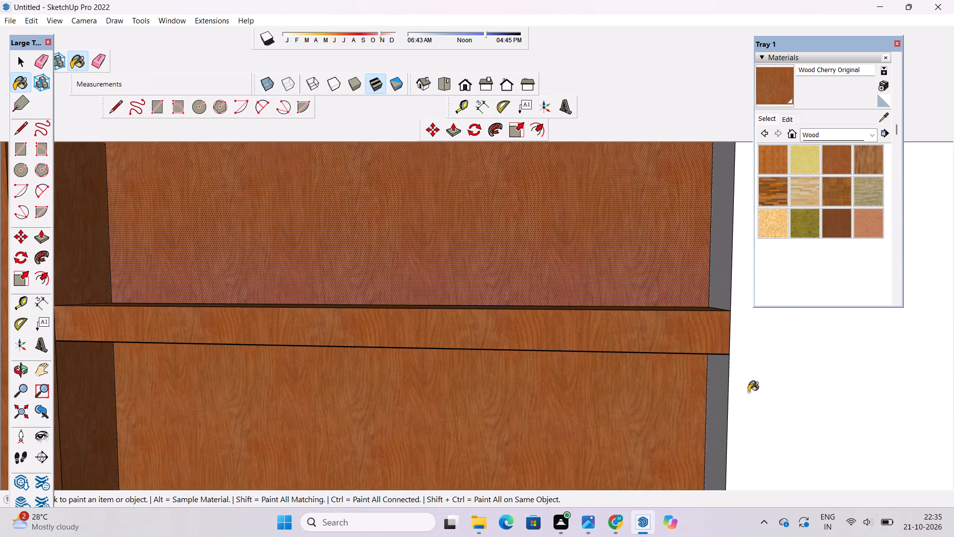
Paint the middle and top compartments' inner side faces opposite the veneer upright with Wood Cherry Original.
click(722, 390)
click(713, 259)
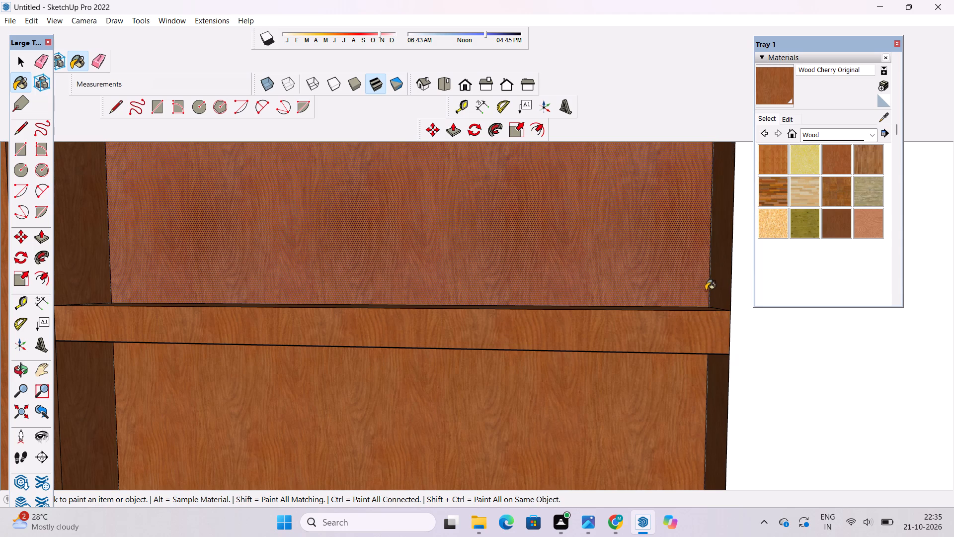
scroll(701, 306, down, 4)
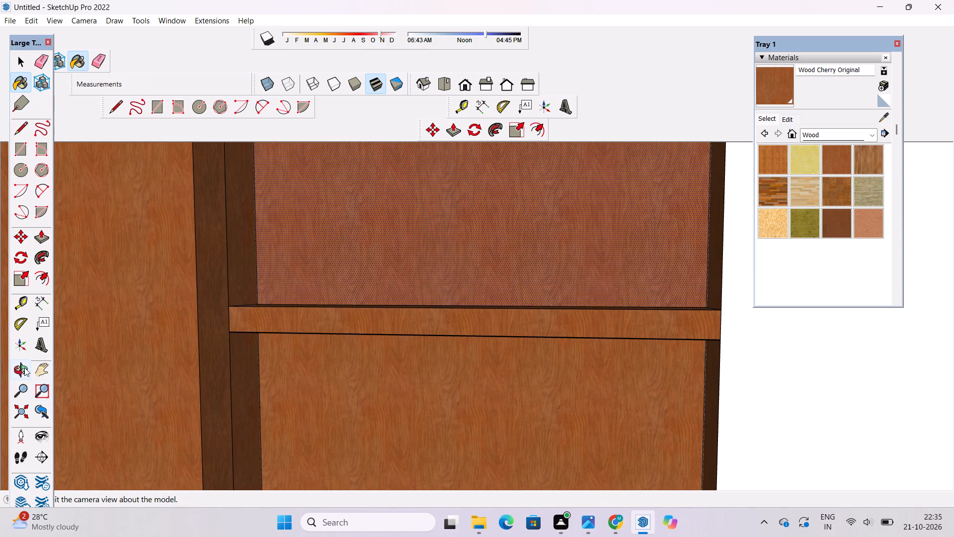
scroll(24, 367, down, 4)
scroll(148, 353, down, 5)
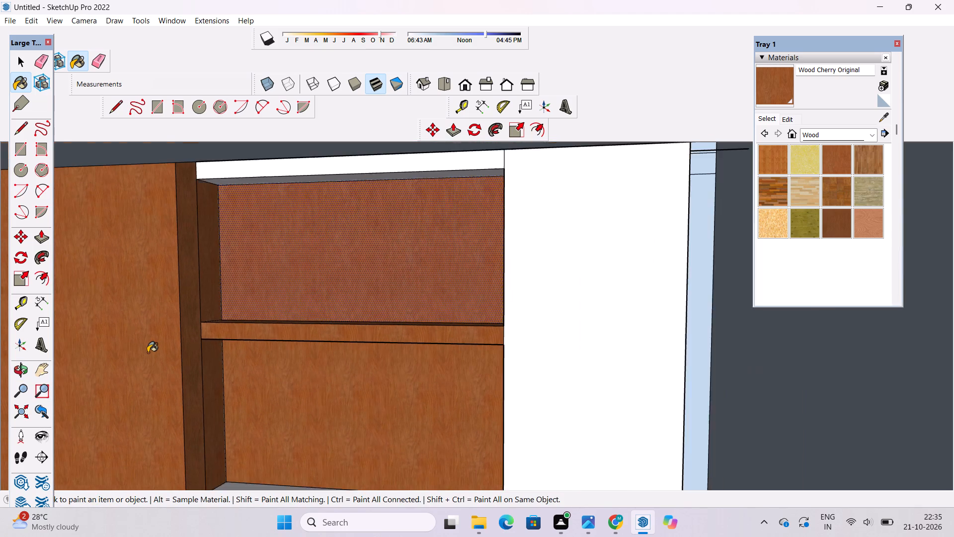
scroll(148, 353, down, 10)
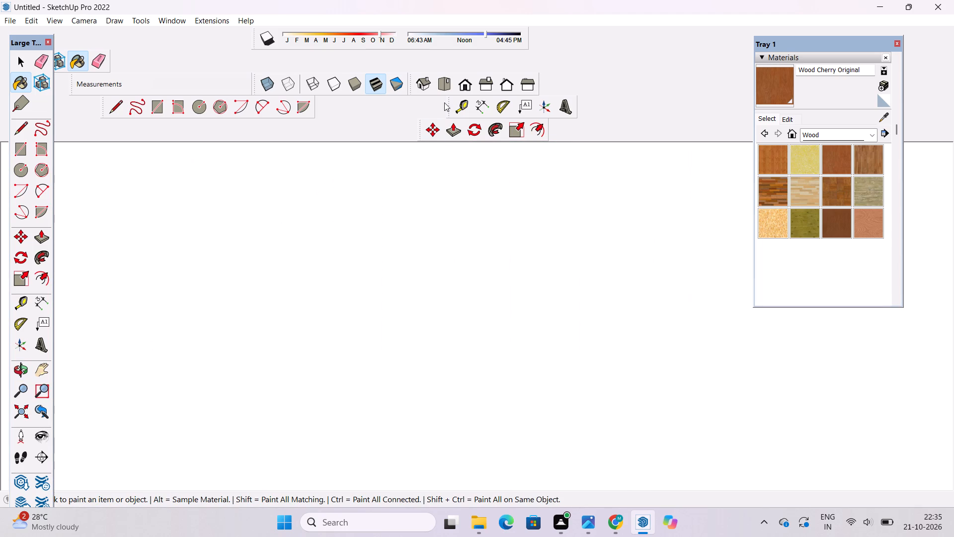
Return to the cherry-finished shelving behind the front windows and examine it for faces still unpainted.
click(446, 91)
scroll(451, 176, down, 9)
click(10, 372)
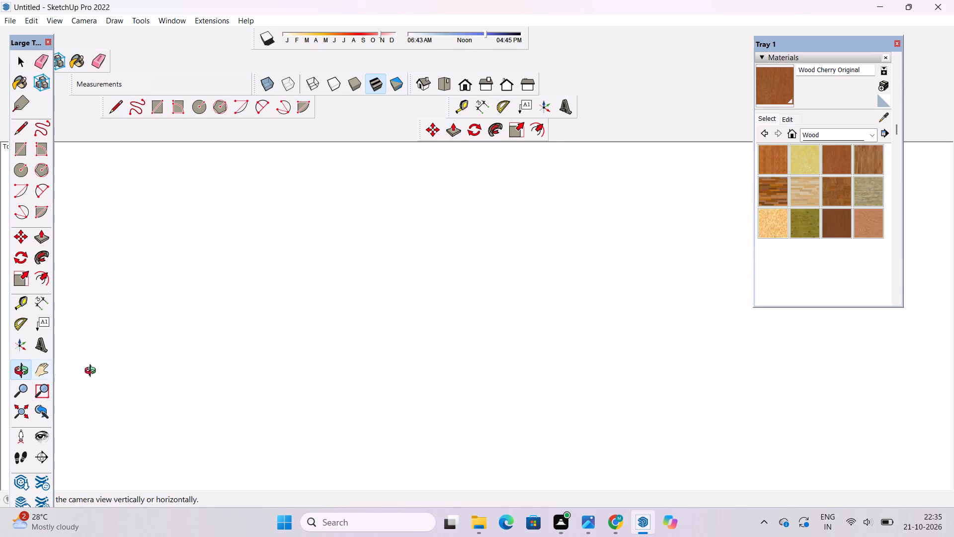
scroll(165, 377, down, 11)
scroll(333, 403, down, 8)
scroll(464, 386, down, 20)
scroll(464, 386, down, 18)
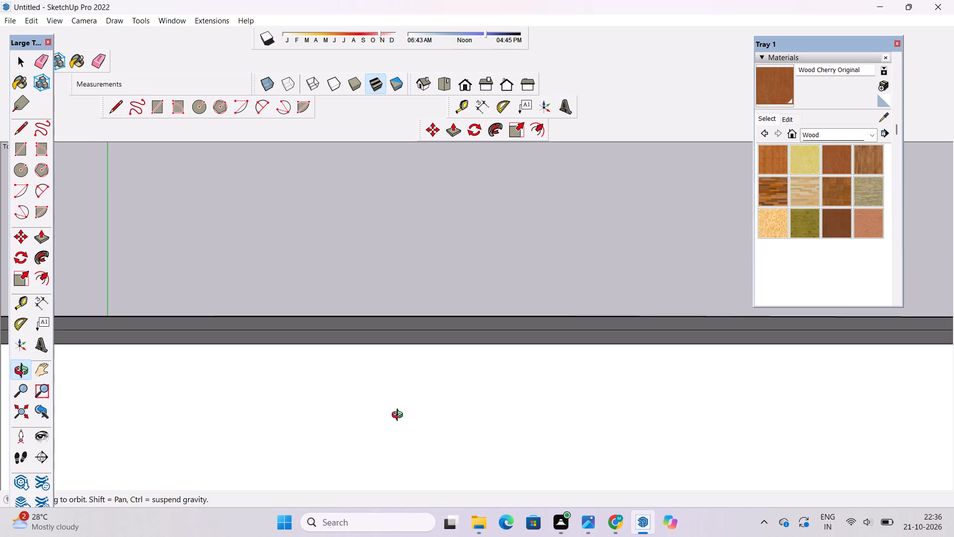
scroll(399, 416, down, 20)
scroll(399, 416, down, 10)
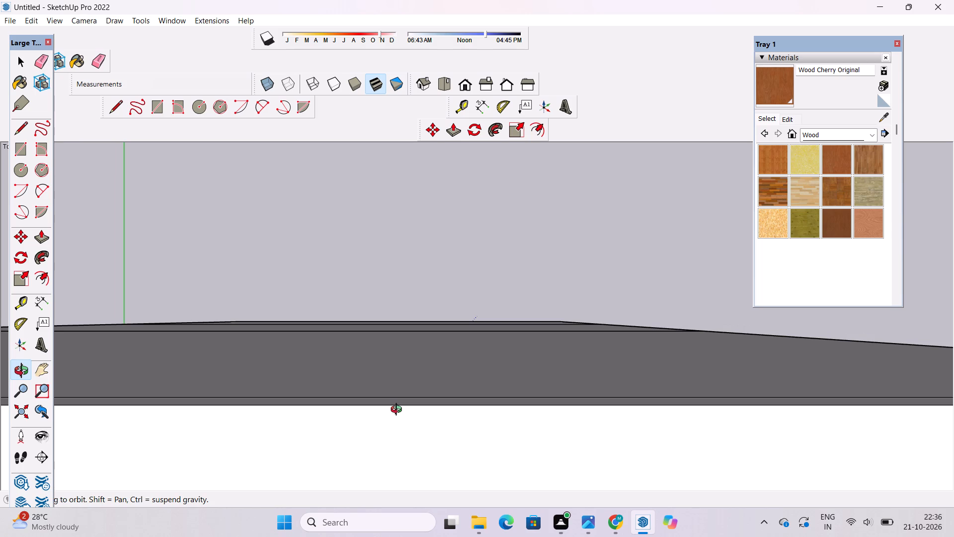
scroll(398, 411, up, 2)
scroll(398, 411, down, 6)
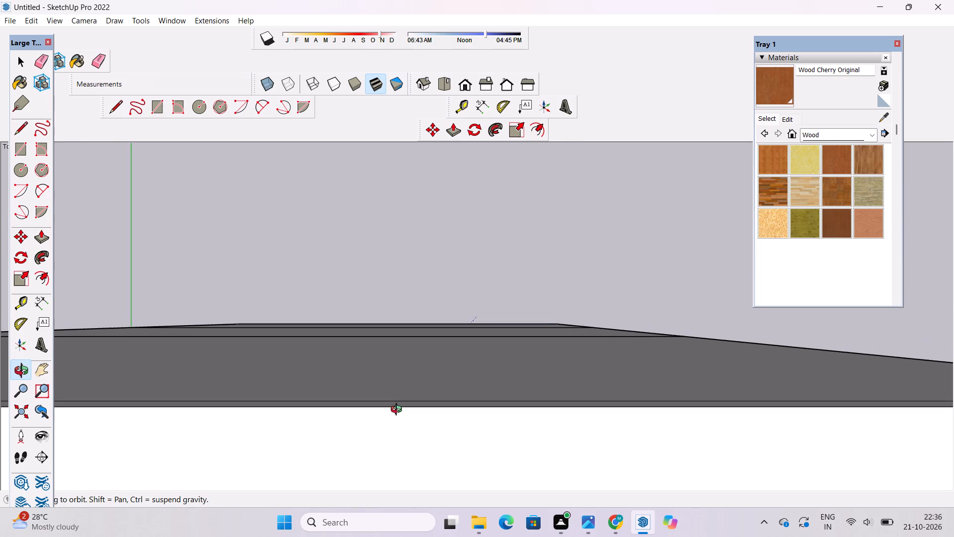
scroll(398, 411, down, 20)
scroll(398, 411, down, 20)
scroll(398, 411, down, 14)
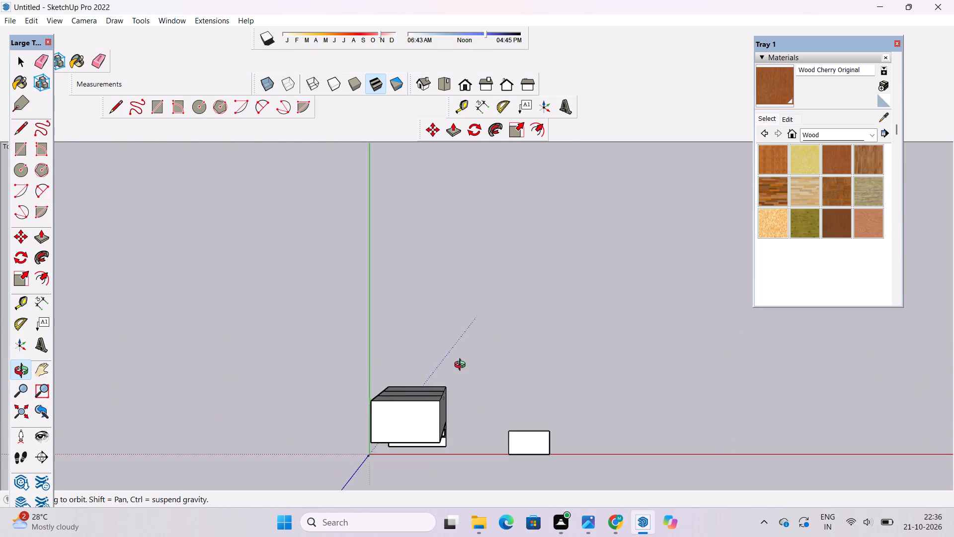
scroll(462, 366, down, 20)
scroll(462, 366, down, 1)
scroll(466, 394, up, 5)
drag(438, 405, 417, 280)
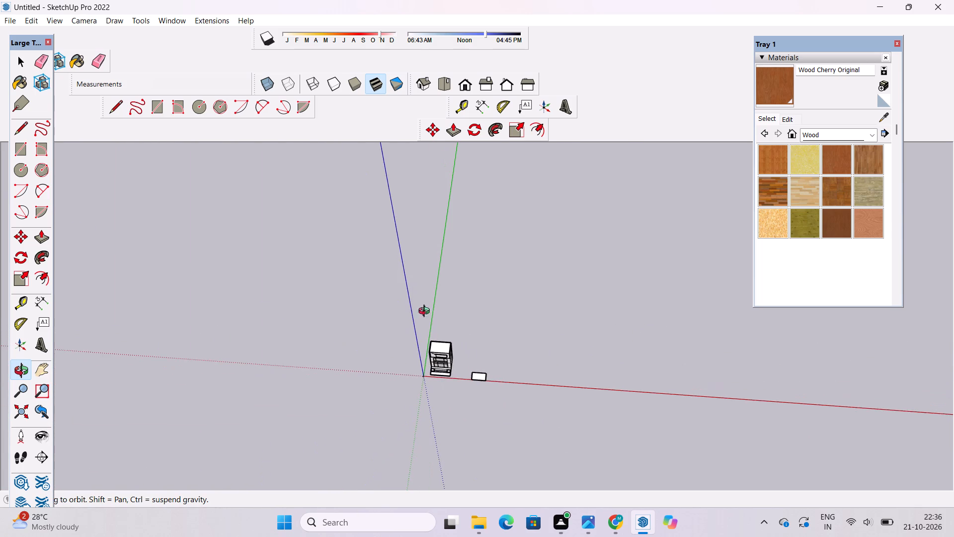
scroll(437, 352, up, 6)
scroll(451, 403, up, 2)
drag(451, 403, 438, 289)
scroll(447, 368, up, 9)
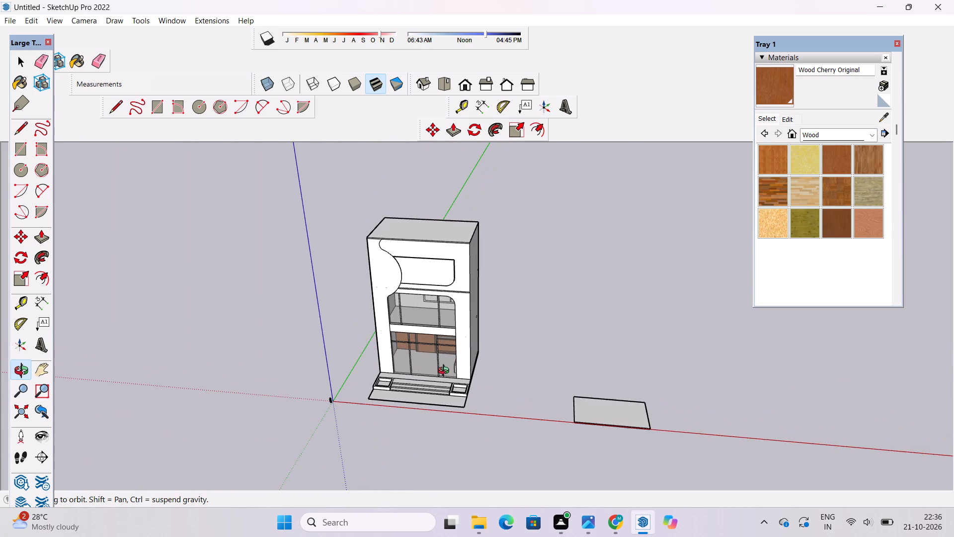
shift+drag(444, 369, 444, 376)
drag(442, 383, 446, 337)
scroll(446, 352, up, 4)
drag(442, 399, 476, 325)
scroll(437, 378, up, 11)
click(431, 368)
scroll(376, 354, up, 2)
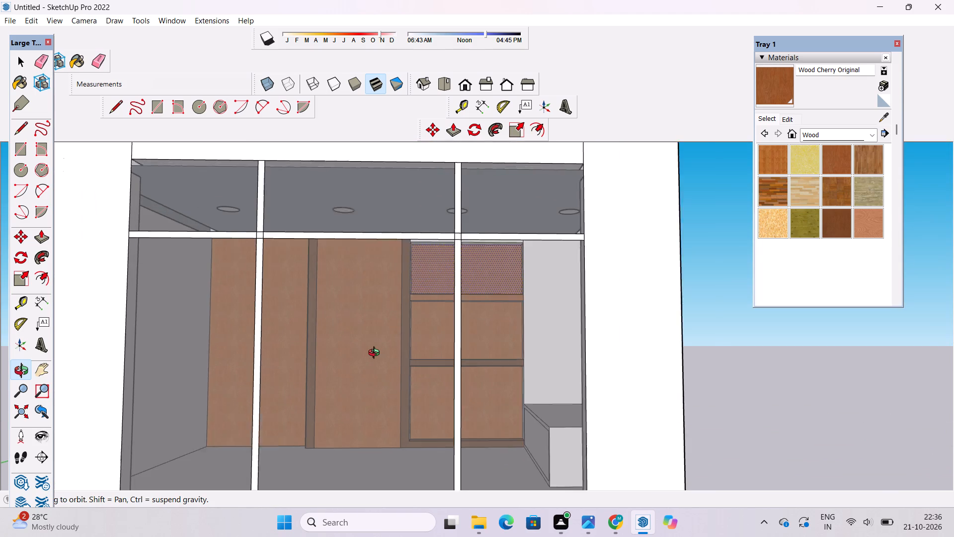
scroll(376, 354, up, 2)
scroll(376, 354, down, 2)
shift+drag(375, 349, 383, 392)
drag(383, 392, 377, 364)
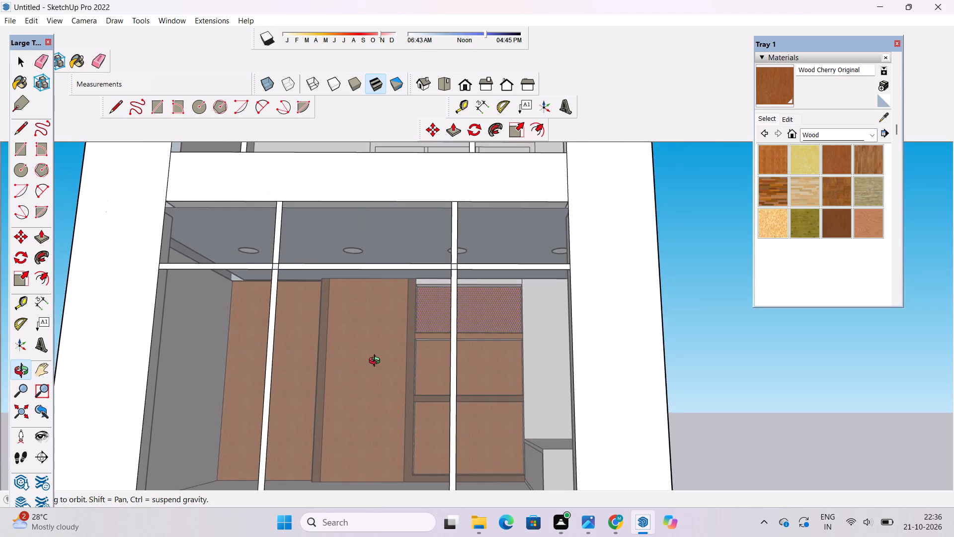
scroll(369, 358, up, 20)
scroll(369, 358, up, 13)
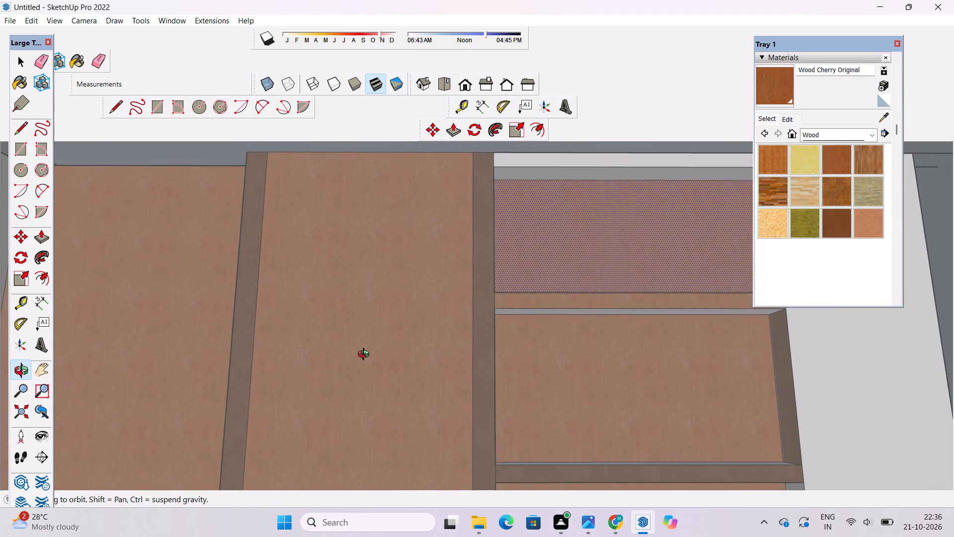
scroll(366, 356, up, 20)
scroll(366, 356, up, 19)
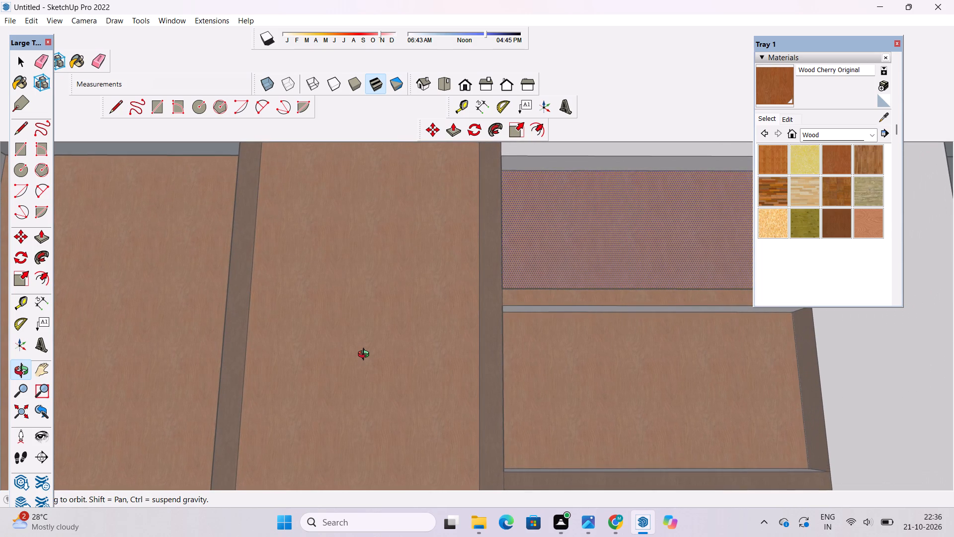
scroll(366, 356, up, 17)
scroll(366, 356, down, 8)
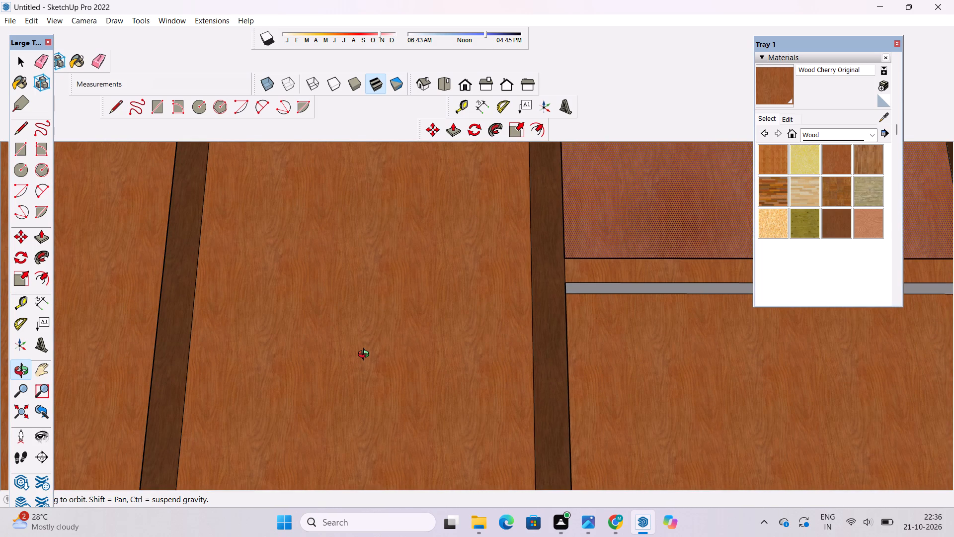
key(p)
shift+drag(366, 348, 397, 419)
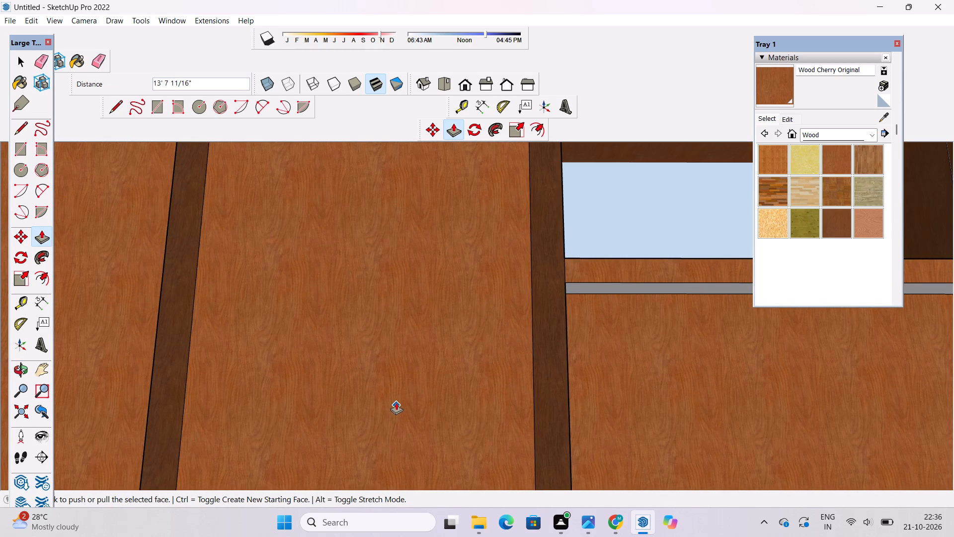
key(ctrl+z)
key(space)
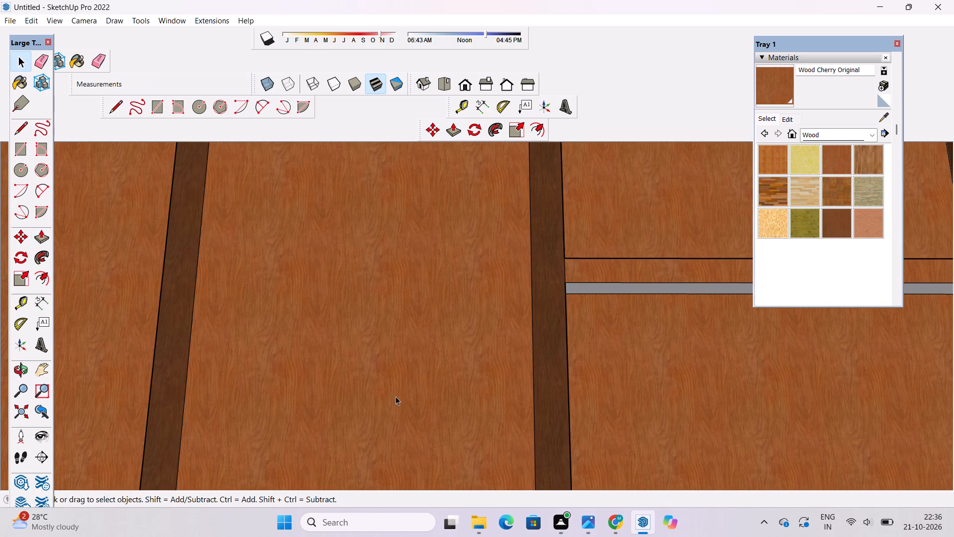
Paint the underside of the upper shelf, above the middle compartment, with Wood Cherry Original.
key(o)
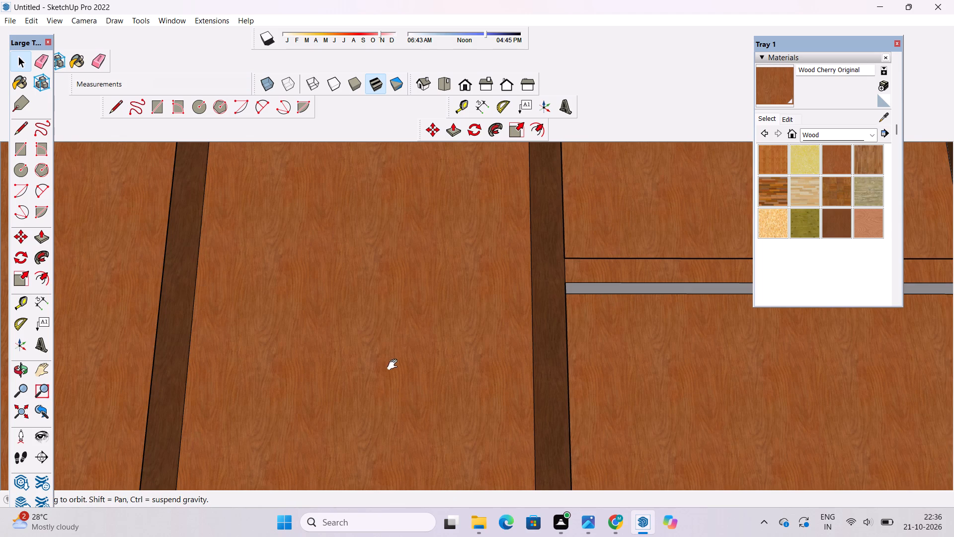
shift+drag(395, 360, 420, 424)
drag(420, 424, 413, 379)
scroll(412, 377, down, 4)
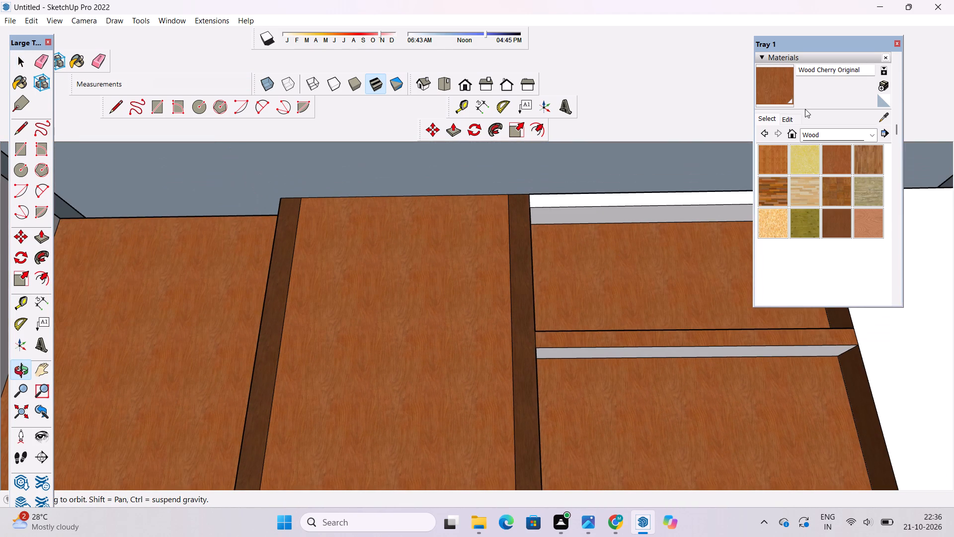
click(779, 81)
click(706, 349)
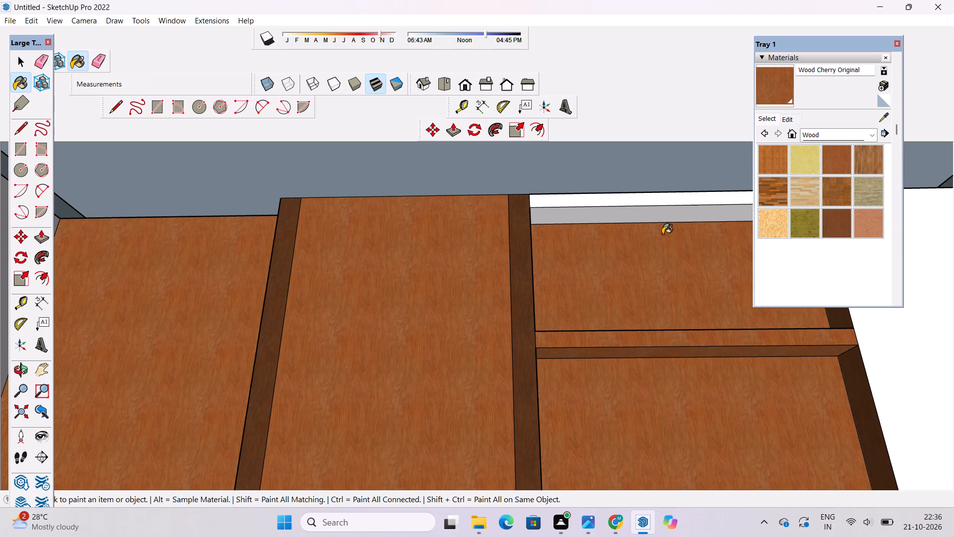
Paint the underside of the shelving's top board, above the top compartment, with Wood Cherry Original.
scroll(605, 257, down, 2)
scroll(605, 257, up, 5)
scroll(605, 257, down, 11)
scroll(603, 257, up, 4)
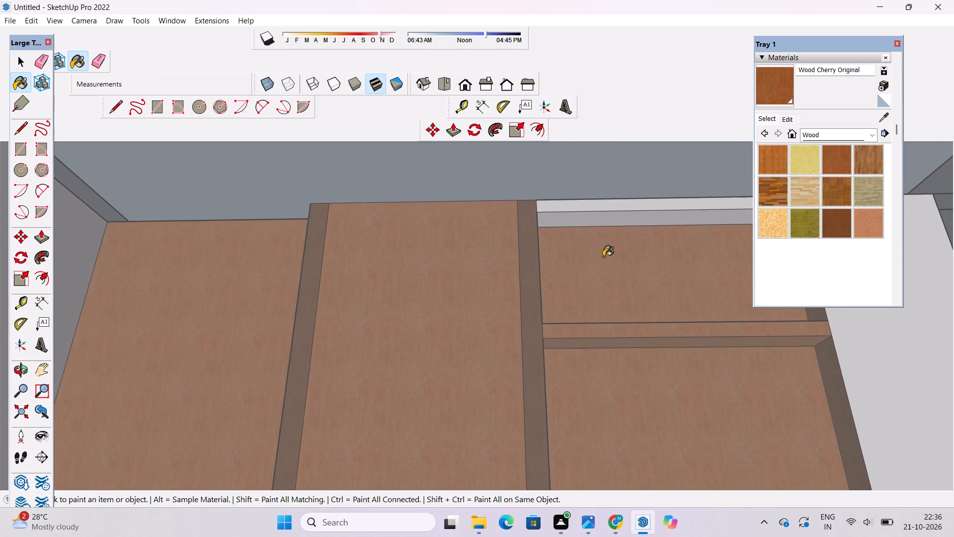
scroll(603, 257, up, 7)
scroll(603, 269, down, 2)
scroll(601, 274, up, 12)
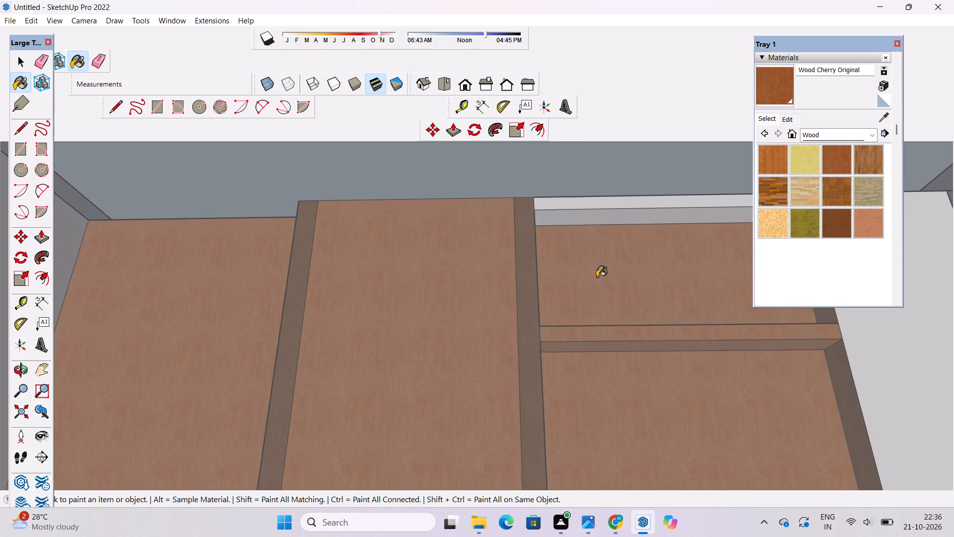
scroll(597, 277, up, 17)
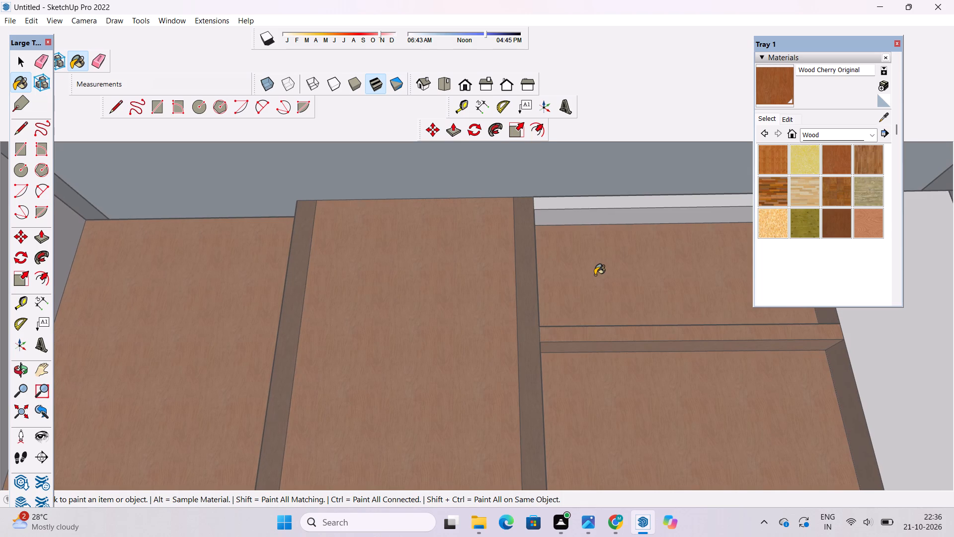
scroll(595, 275, up, 11)
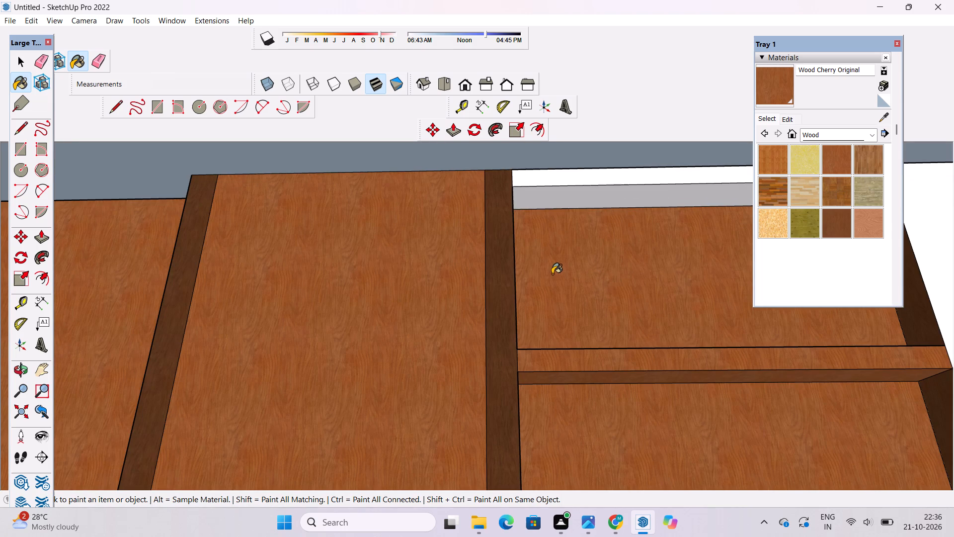
scroll(552, 274, down, 1)
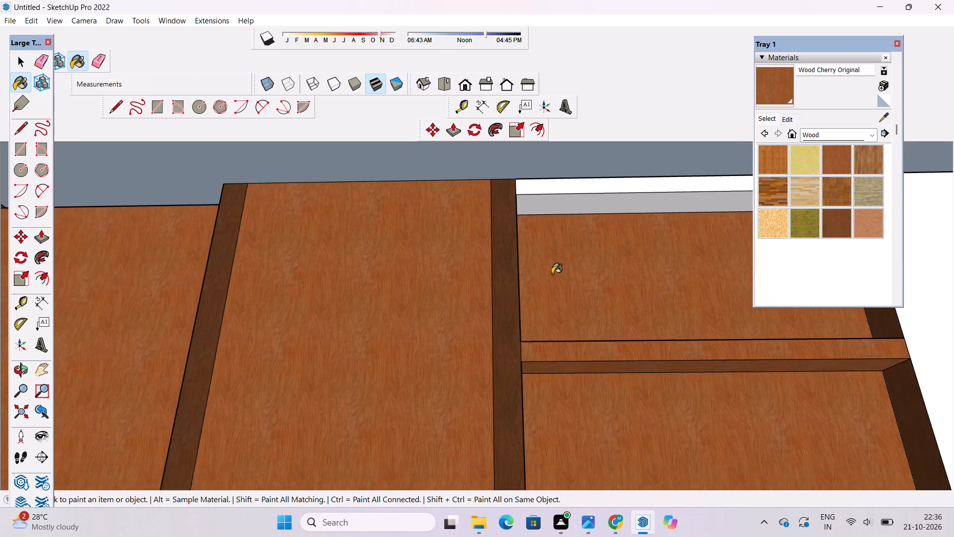
scroll(552, 274, down, 2)
scroll(552, 274, up, 3)
scroll(552, 274, down, 4)
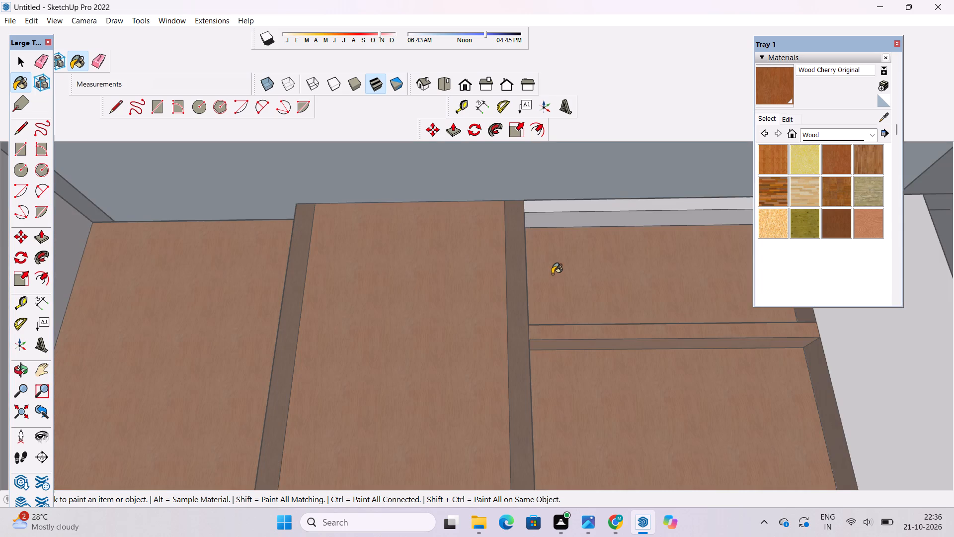
scroll(552, 274, down, 2)
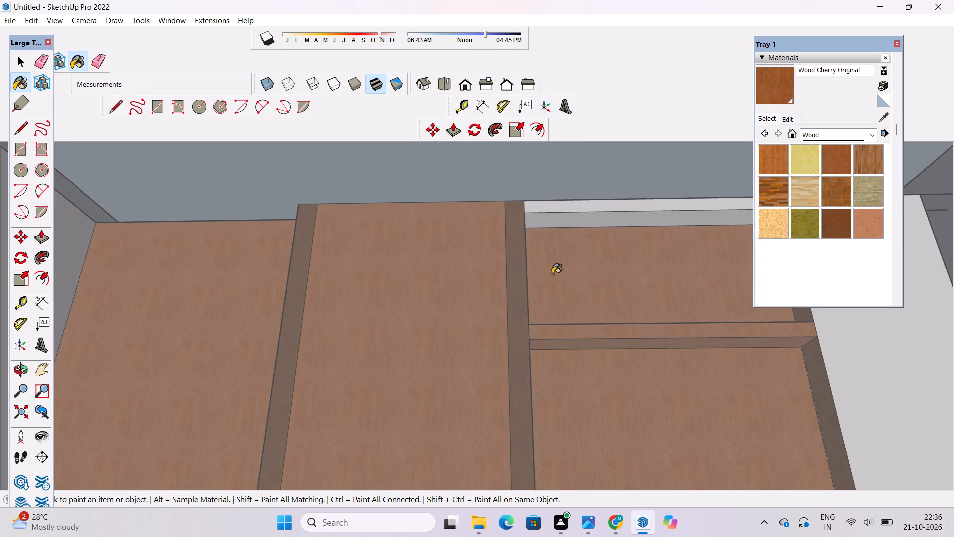
scroll(552, 274, down, 3)
scroll(569, 233, up, 3)
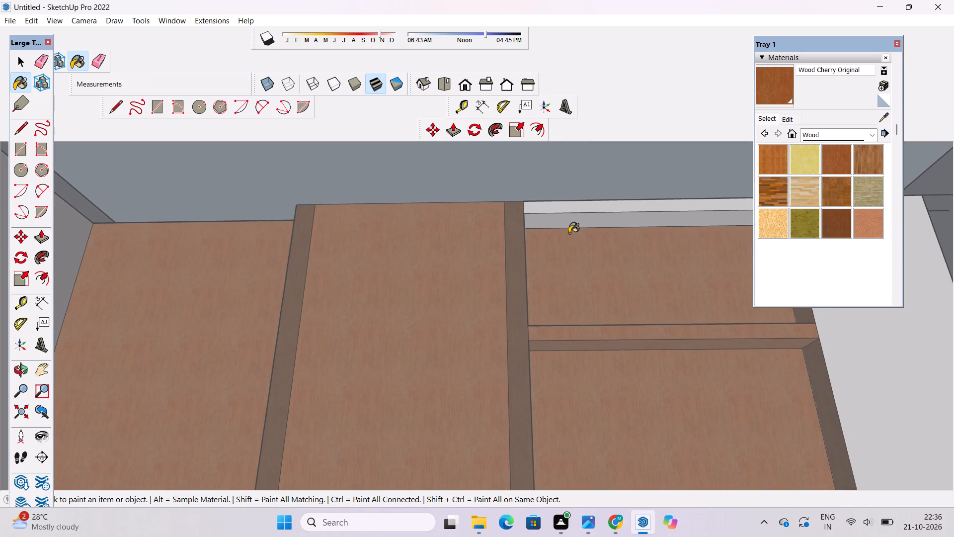
scroll(569, 233, up, 20)
scroll(569, 233, up, 15)
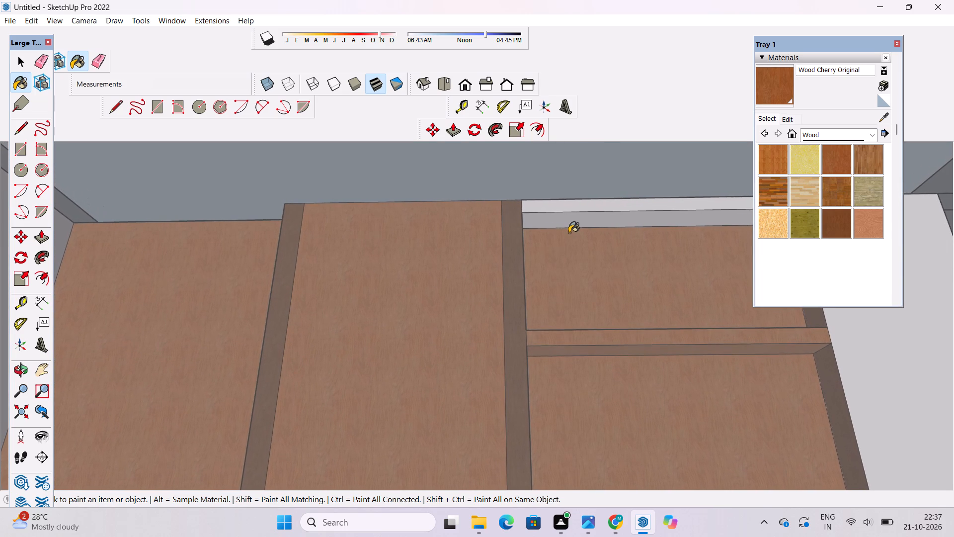
scroll(569, 233, up, 18)
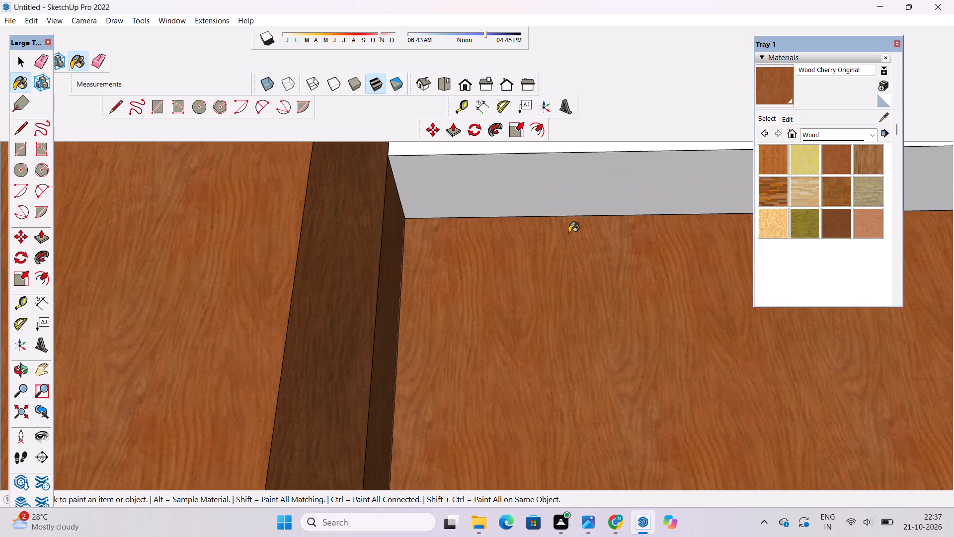
click(554, 178)
Paint the white front edge of the shelving's top board with Wood Cherry Original.
scroll(510, 227, down, 4)
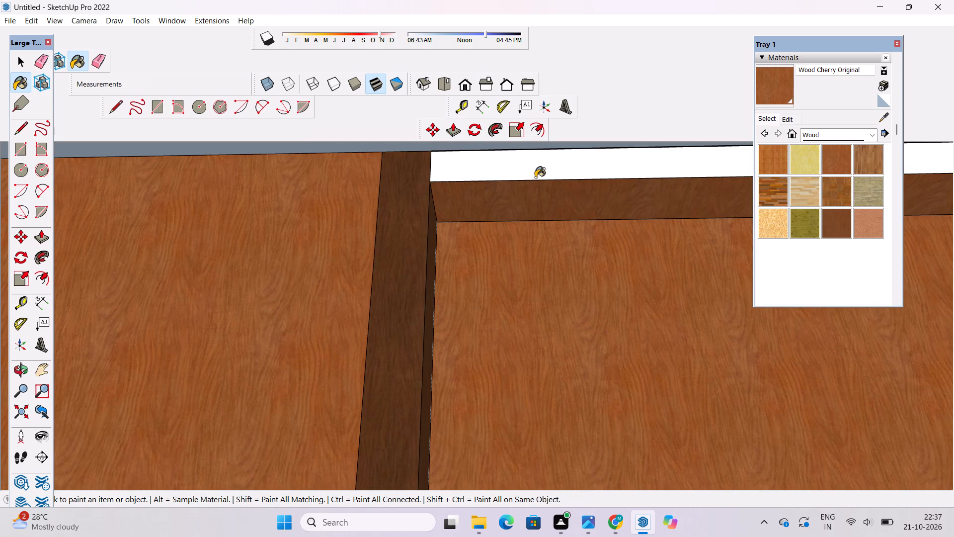
click(535, 178)
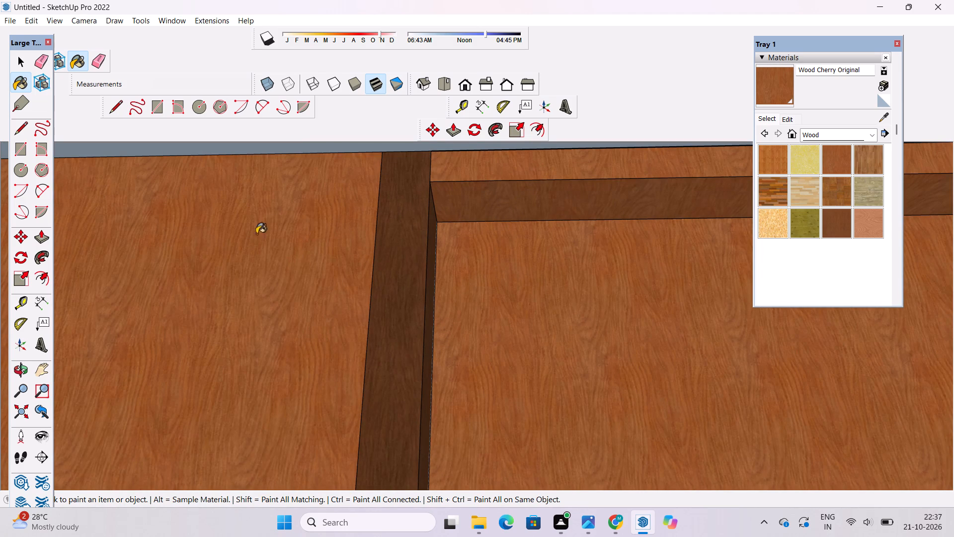
scroll(291, 208, down, 6)
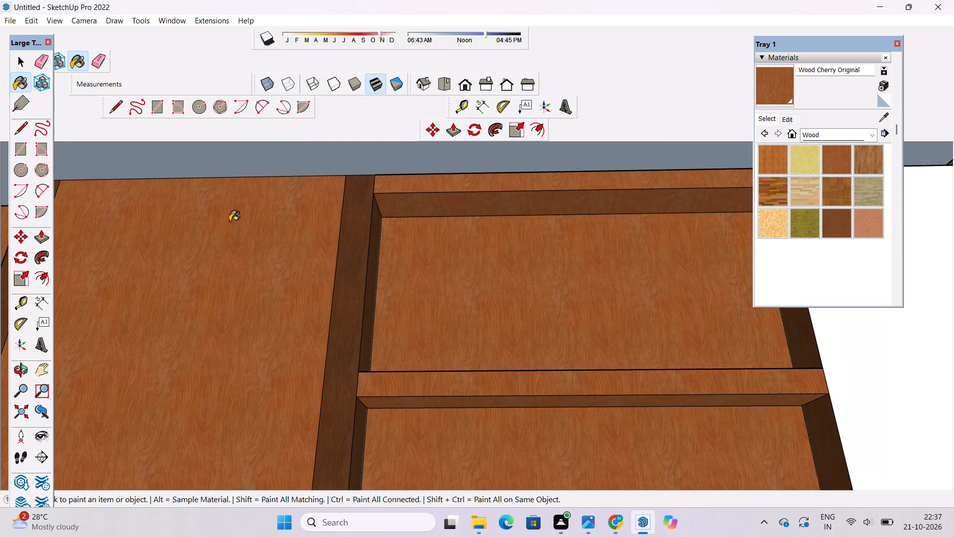
scroll(230, 221, down, 2)
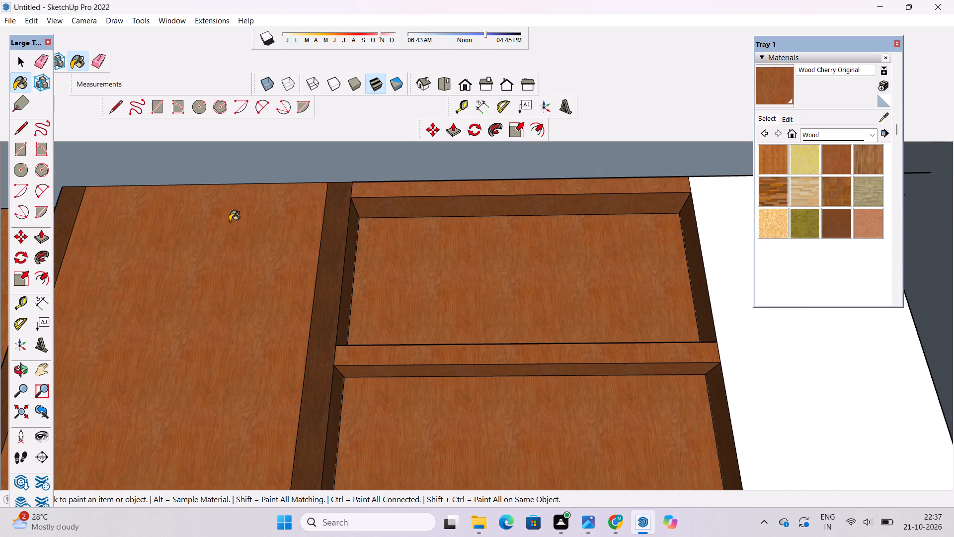
scroll(234, 230, down, 1)
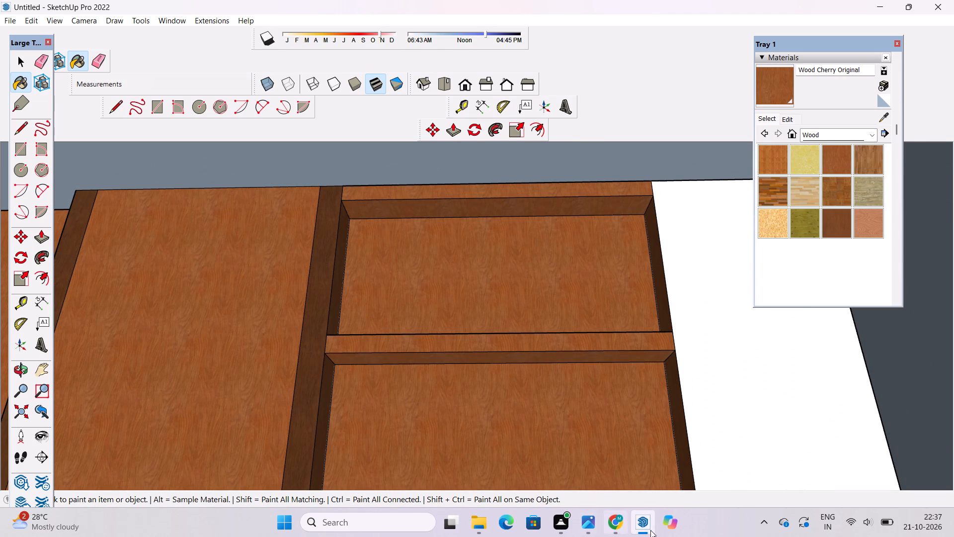
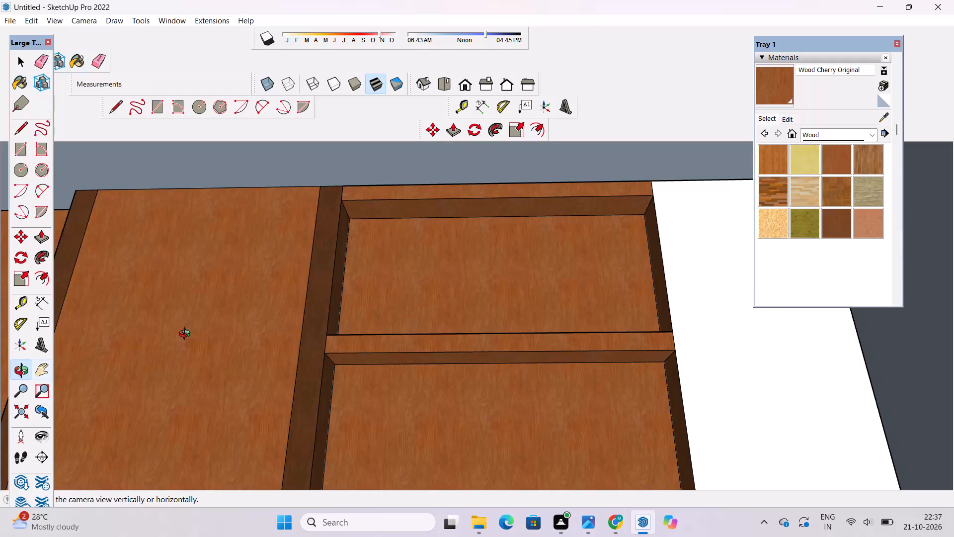
Paint the white wall panel beside the shelving compartments with Wood Cherry Original.
scroll(268, 306, down, 13)
click(363, 282)
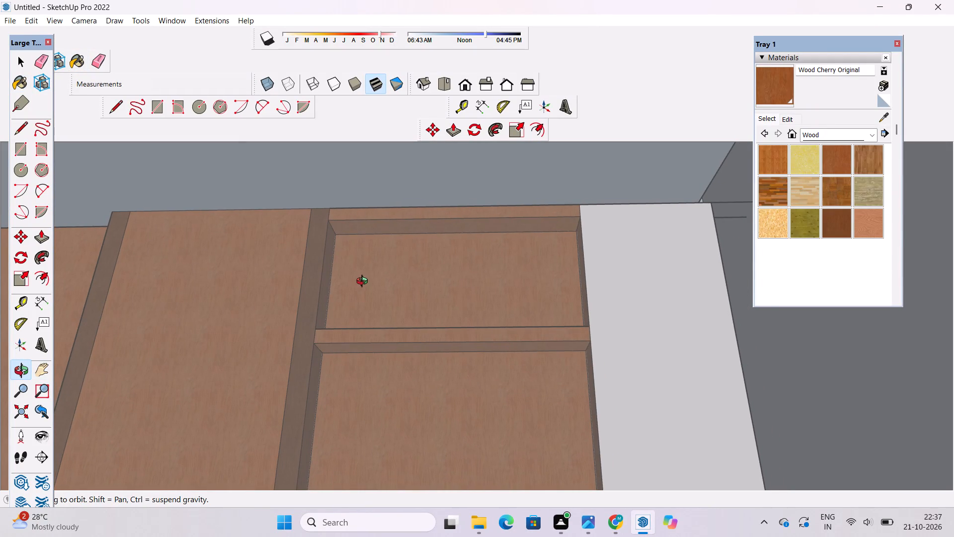
scroll(401, 298, up, 6)
scroll(880, 382, up, 1)
scroll(821, 383, up, 20)
scroll(821, 383, up, 5)
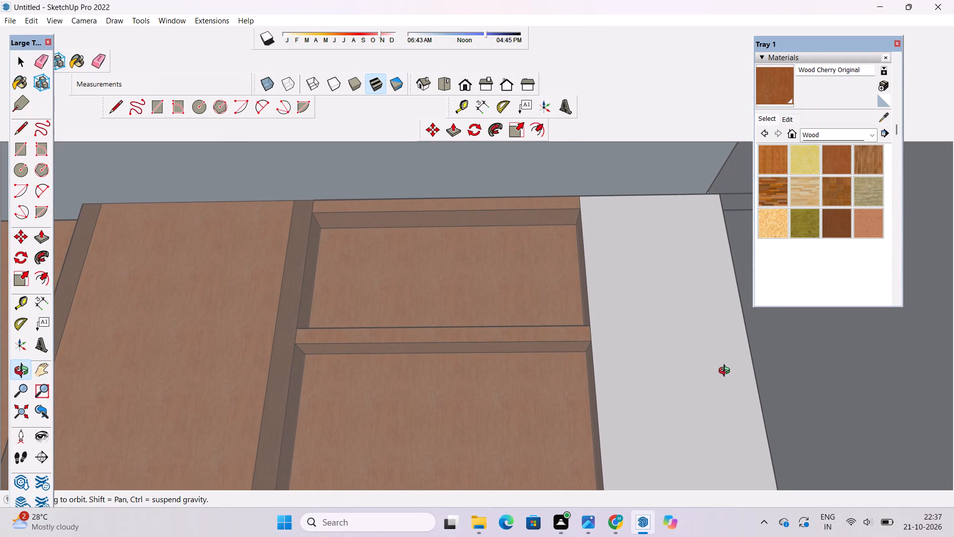
scroll(726, 372, up, 20)
scroll(726, 372, up, 5)
scroll(726, 372, down, 4)
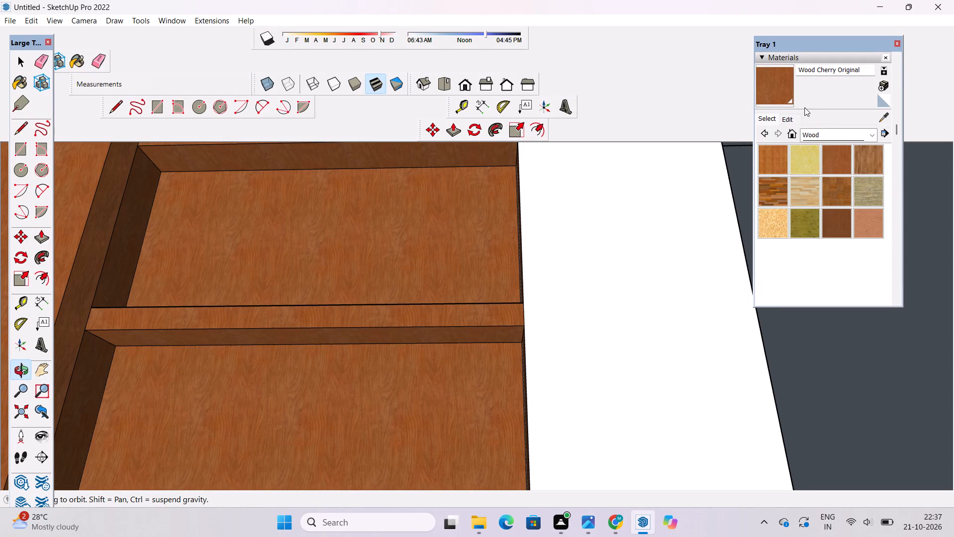
click(780, 88)
click(576, 261)
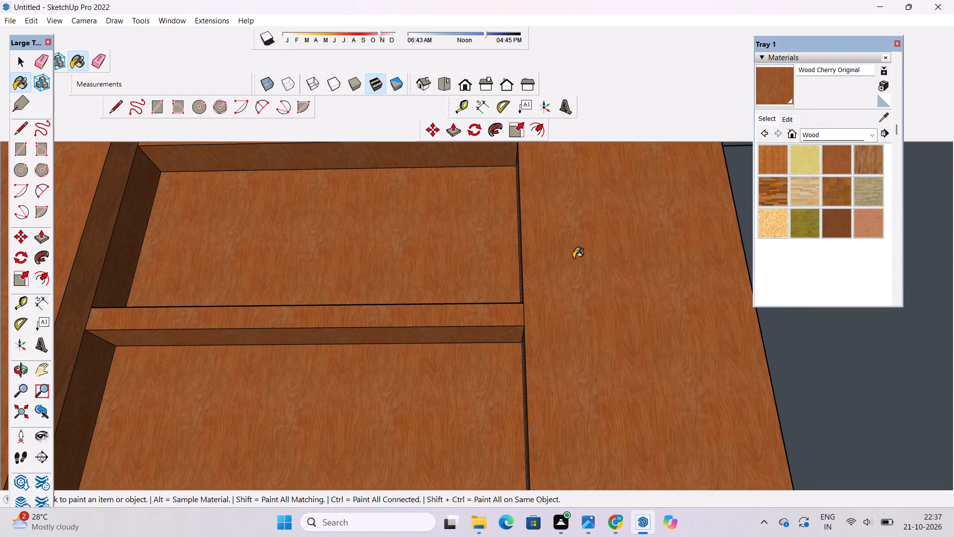
Paint the large ceiling face adjoining the top of the shelving with Wood Cherry Original.
scroll(450, 222, up, 5)
scroll(470, 239, down, 11)
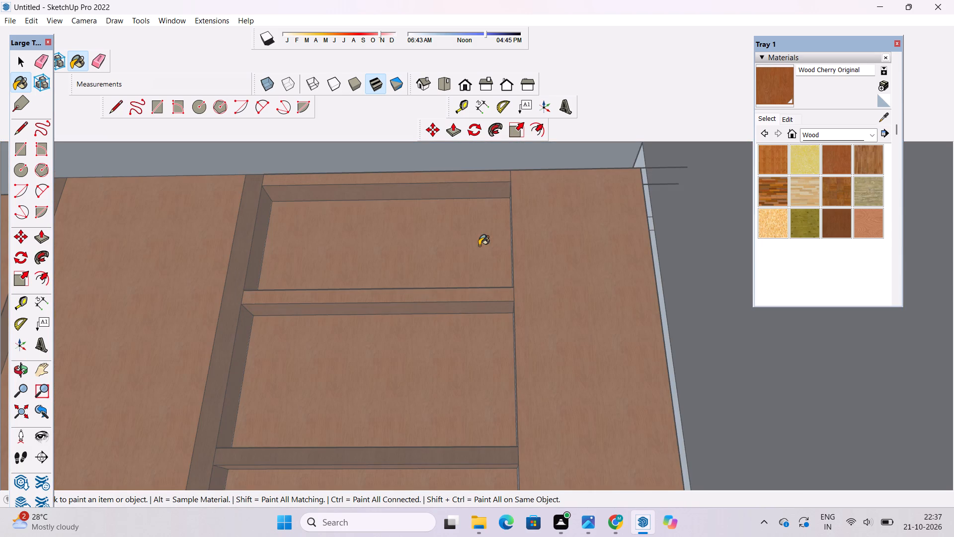
scroll(617, 162, up, 15)
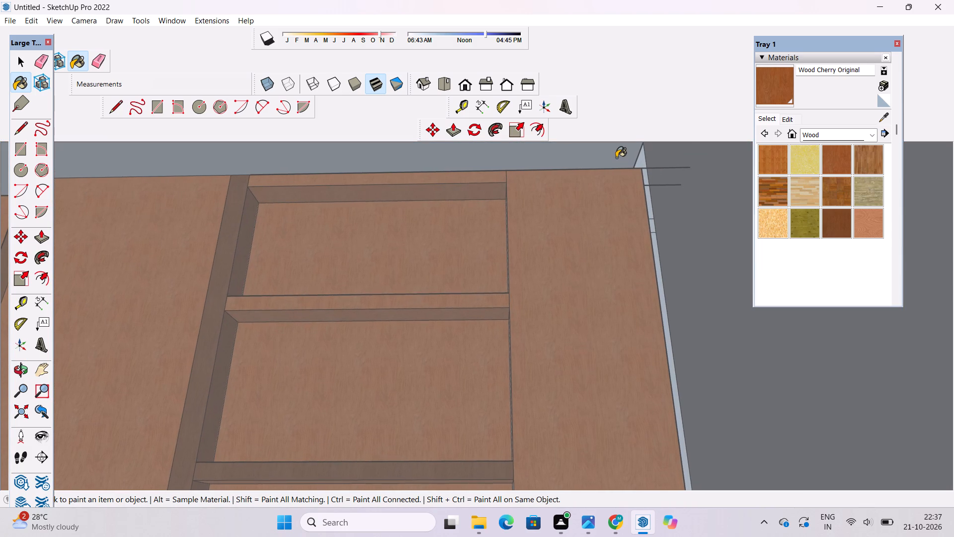
scroll(616, 156, up, 20)
scroll(616, 156, up, 10)
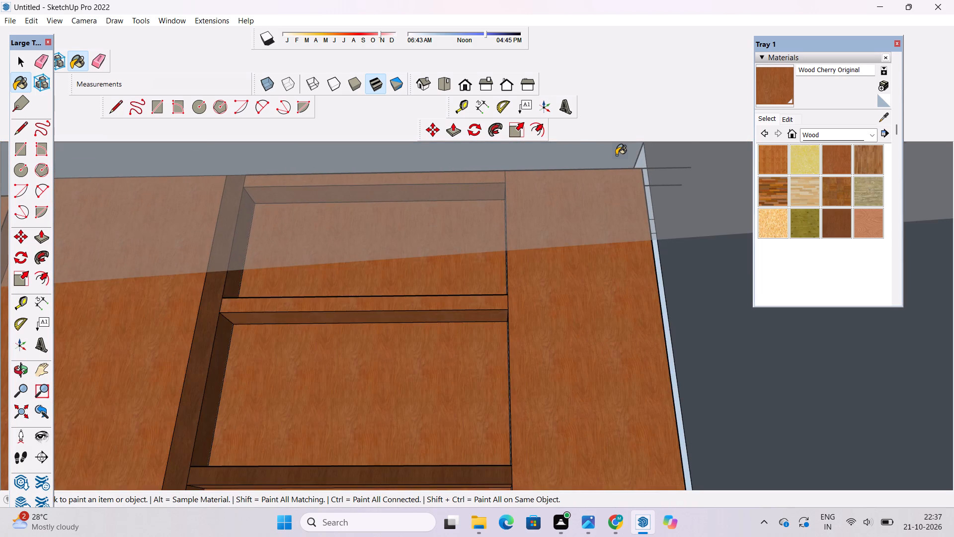
scroll(616, 155, up, 7)
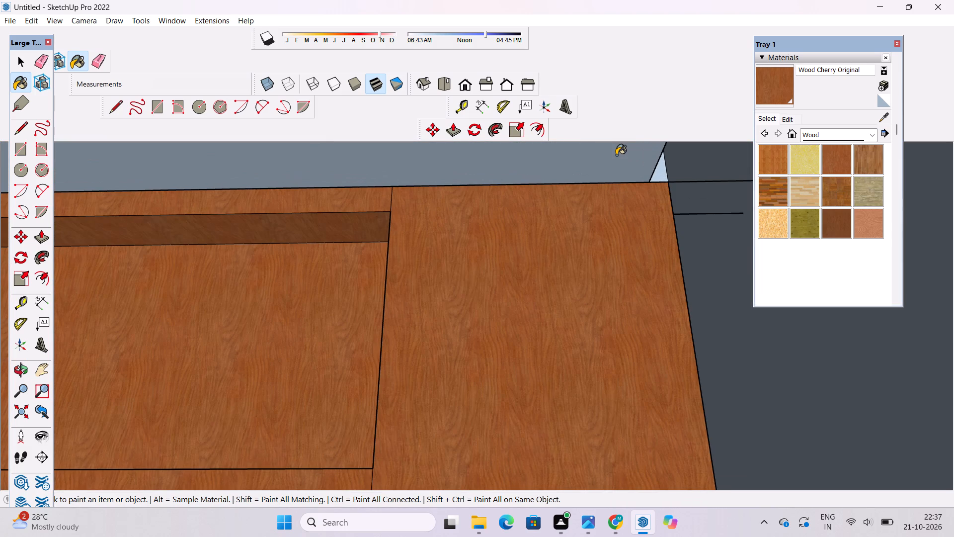
key(o)
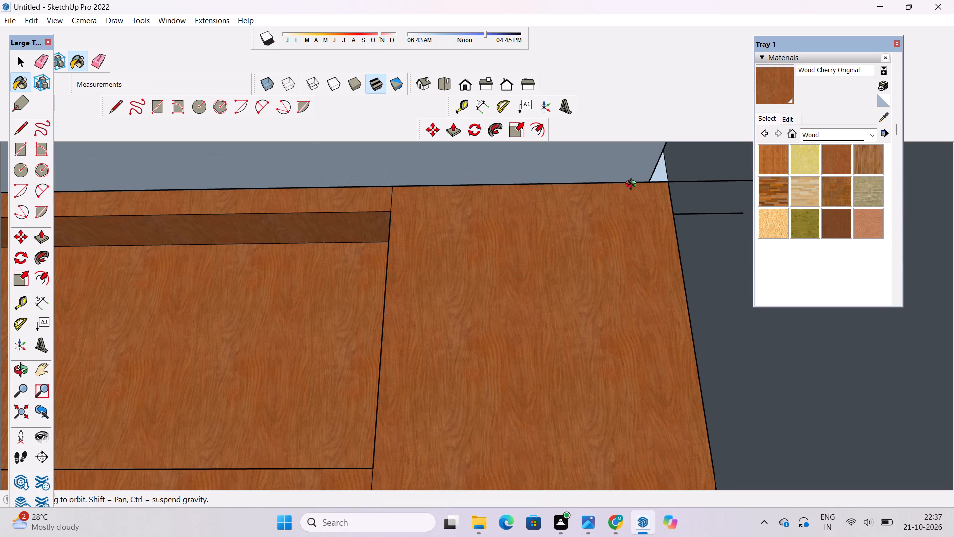
shift+drag(633, 185, 658, 269)
drag(658, 269, 644, 219)
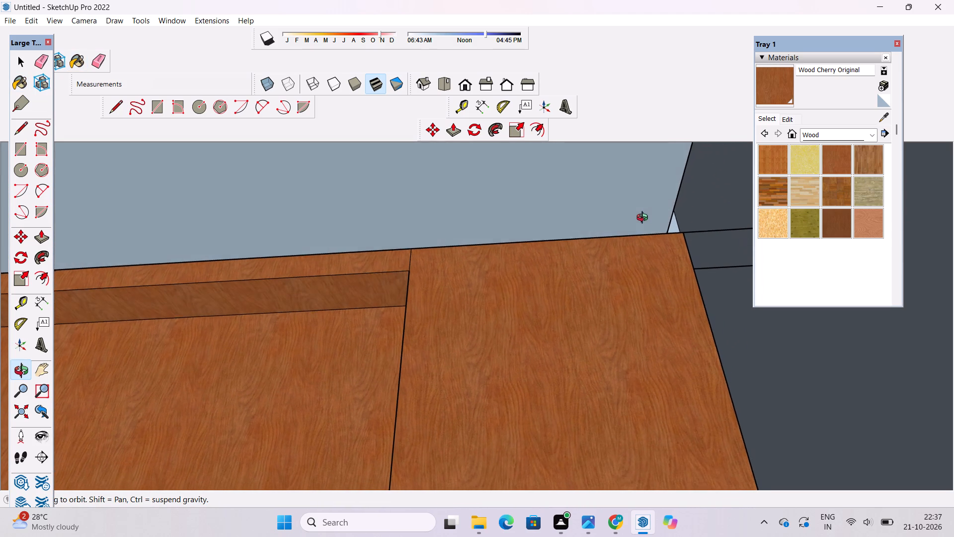
drag(644, 219, 644, 218)
click(787, 95)
click(595, 188)
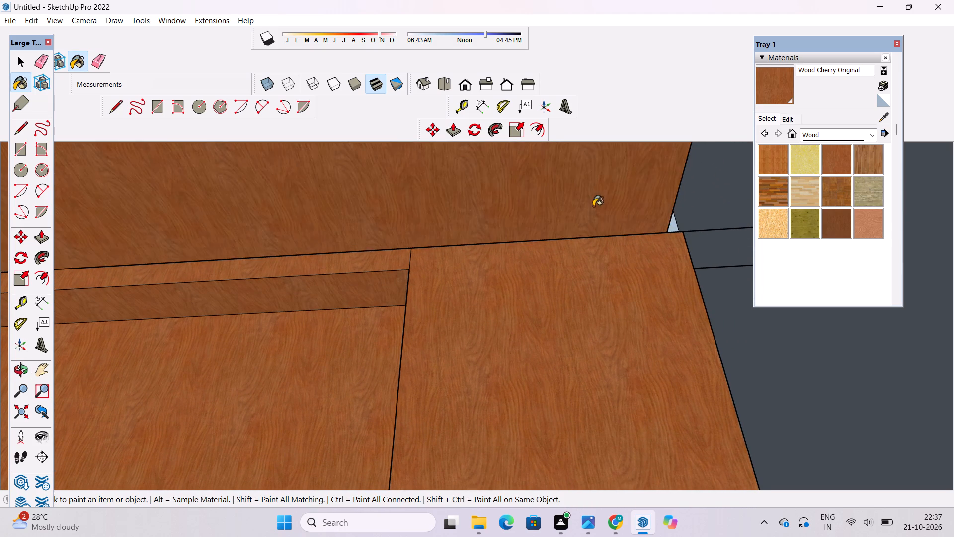
Paint the white end face of the low box beside the shelving with Wood Cherry Original.
scroll(592, 226, down, 11)
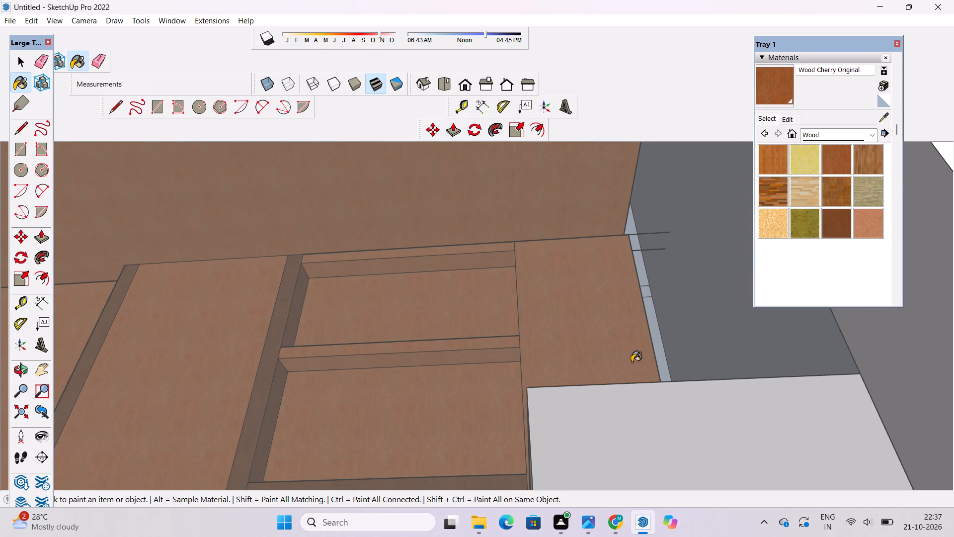
scroll(631, 353, down, 4)
scroll(679, 431, up, 20)
scroll(679, 431, up, 13)
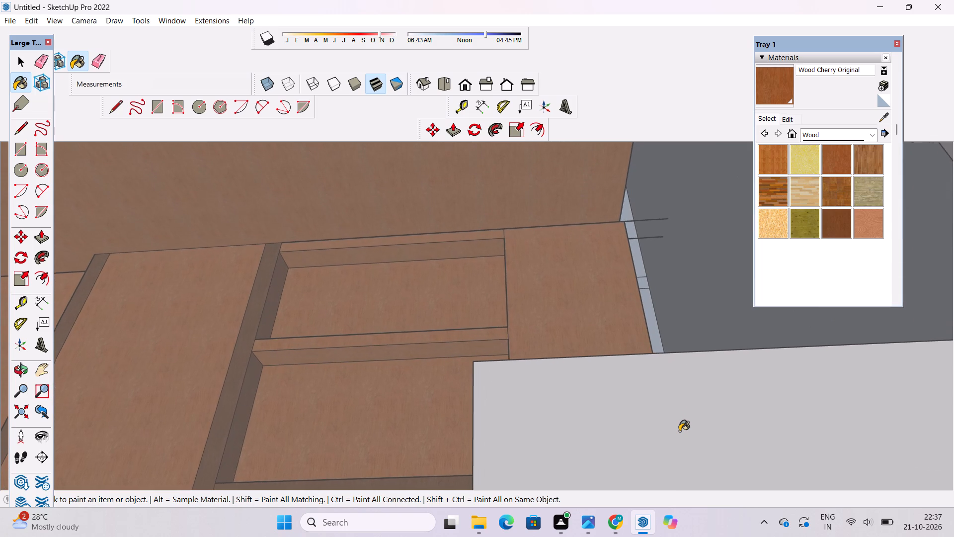
scroll(679, 431, up, 20)
scroll(679, 431, up, 3)
click(679, 431)
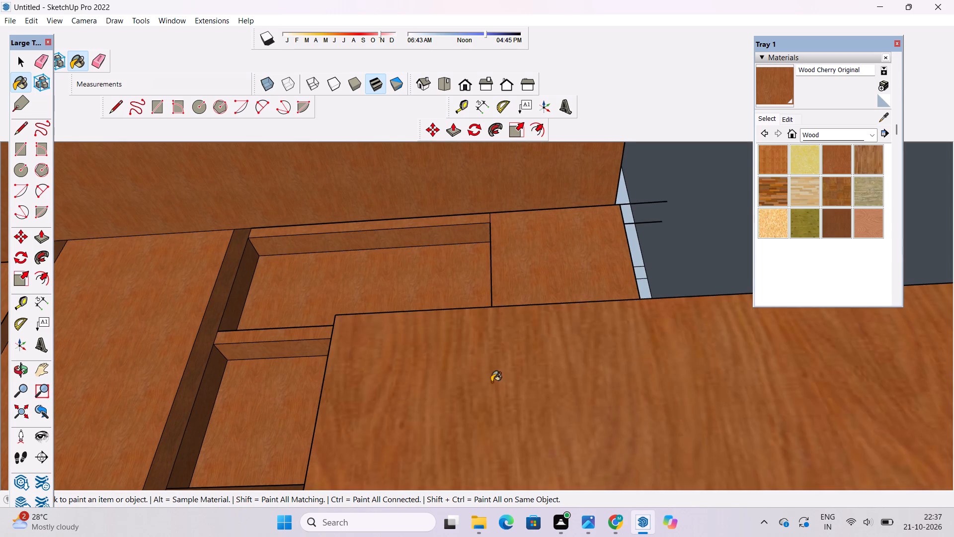
Examine the shelving wall, the low box and the surrounding room for faces still unpainted.
scroll(203, 399, down, 4)
scroll(255, 399, up, 11)
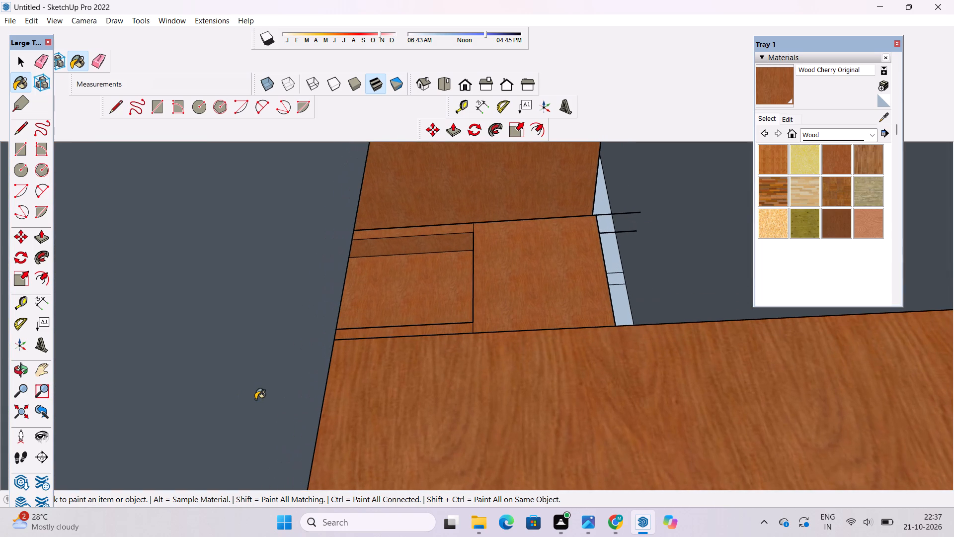
scroll(255, 399, up, 1)
scroll(255, 399, down, 1)
scroll(437, 395, up, 4)
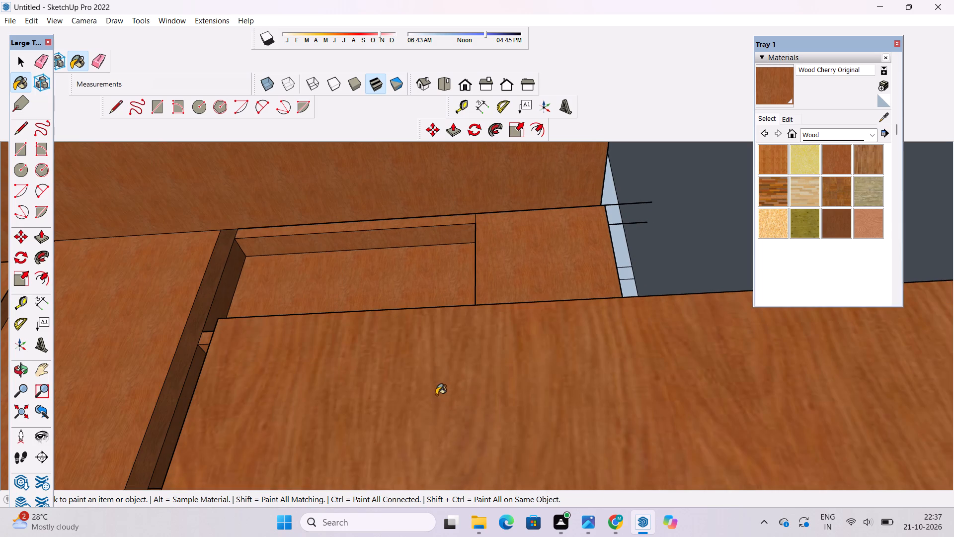
scroll(106, 359, up, 13)
scroll(96, 352, down, 13)
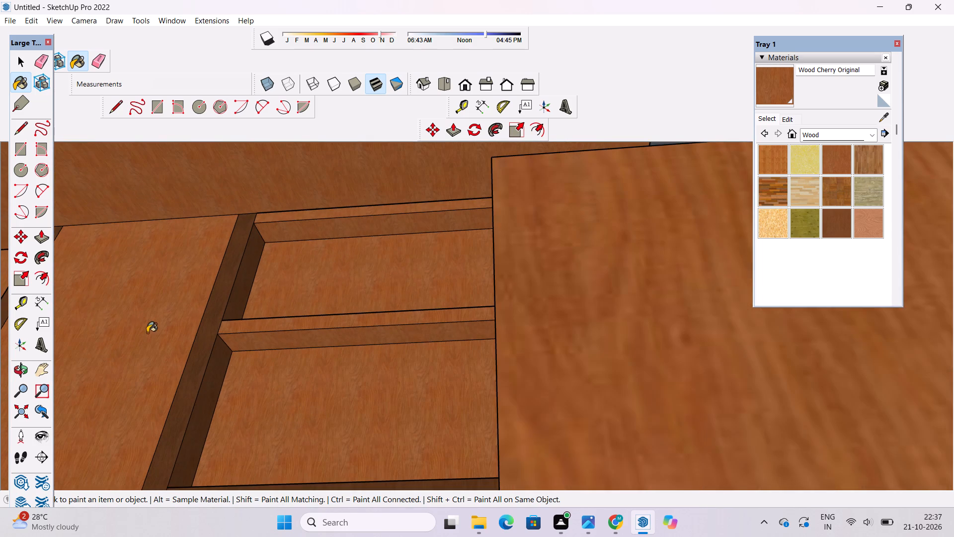
click(24, 377)
scroll(356, 312, down, 6)
drag(450, 267, 465, 363)
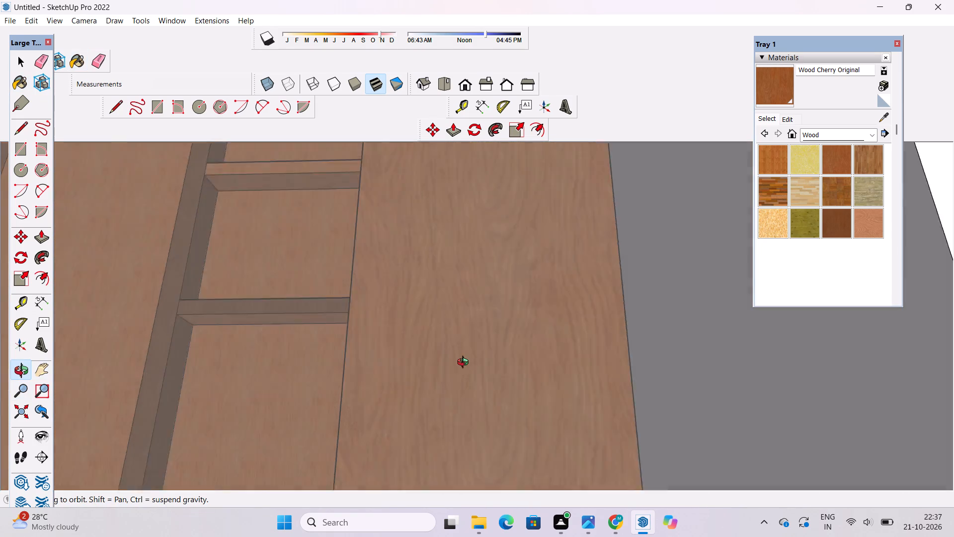
drag(465, 363, 467, 372)
scroll(434, 346, down, 20)
scroll(434, 346, down, 6)
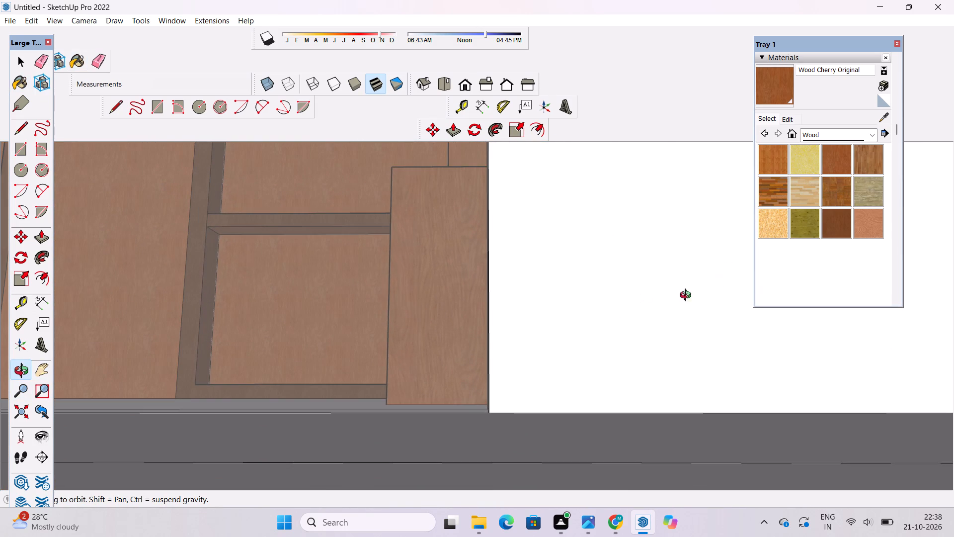
scroll(624, 309, down, 6)
drag(451, 358, 521, 400)
scroll(440, 366, down, 7)
drag(440, 366, 620, 428)
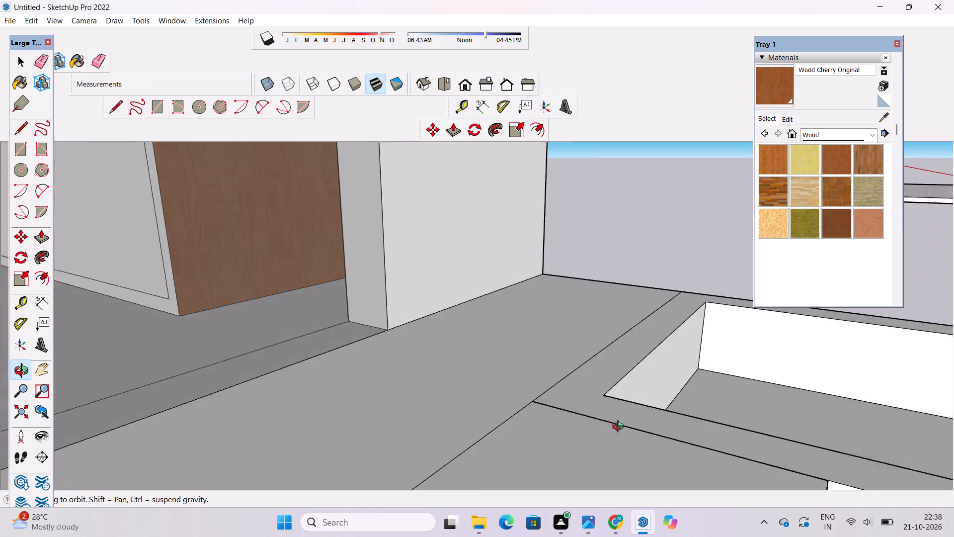
drag(620, 428, 626, 430)
scroll(666, 406, down, 11)
drag(650, 414, 622, 412)
Paint the top face of the low box beside the shelving with Wood Cherry Original.
scroll(284, 354, up, 1)
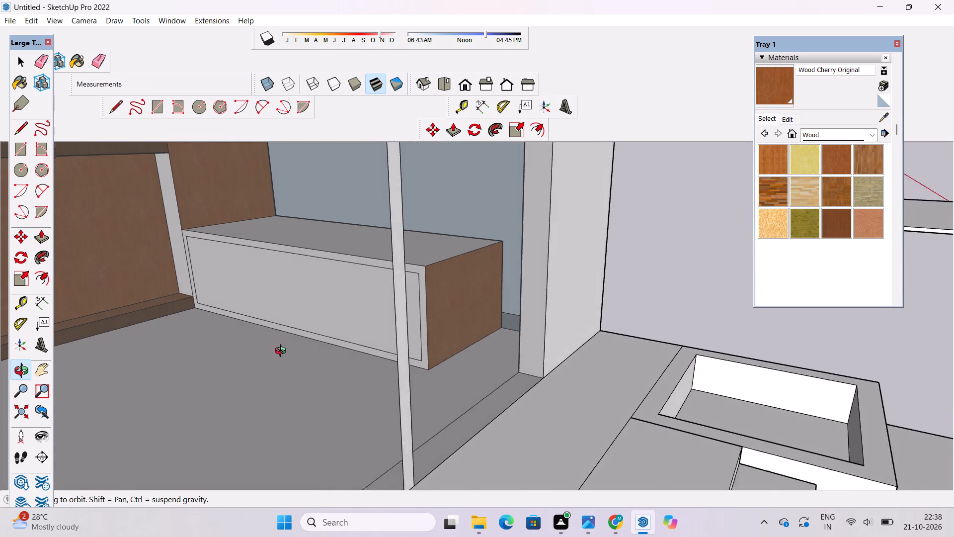
scroll(283, 352, up, 3)
scroll(308, 222, up, 20)
scroll(308, 222, up, 11)
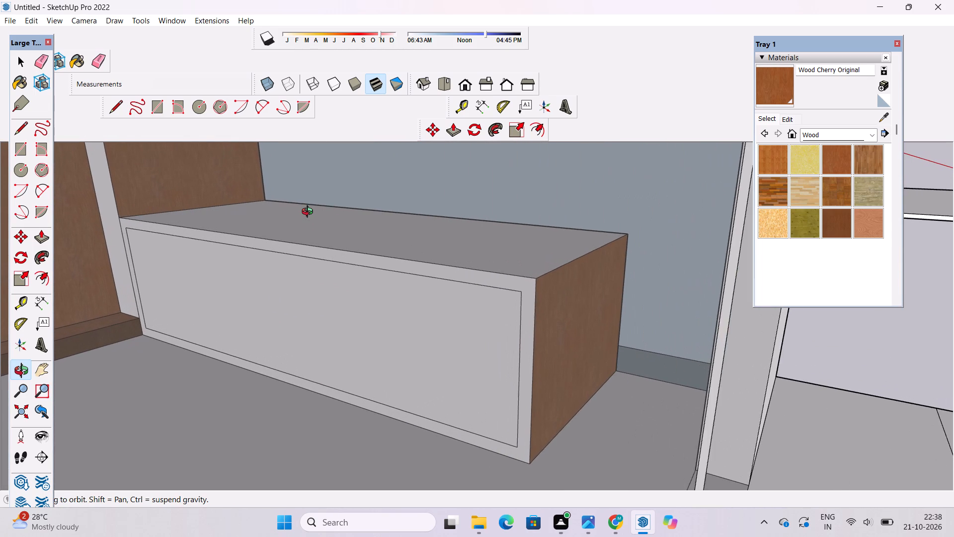
scroll(310, 213, up, 20)
scroll(310, 213, up, 12)
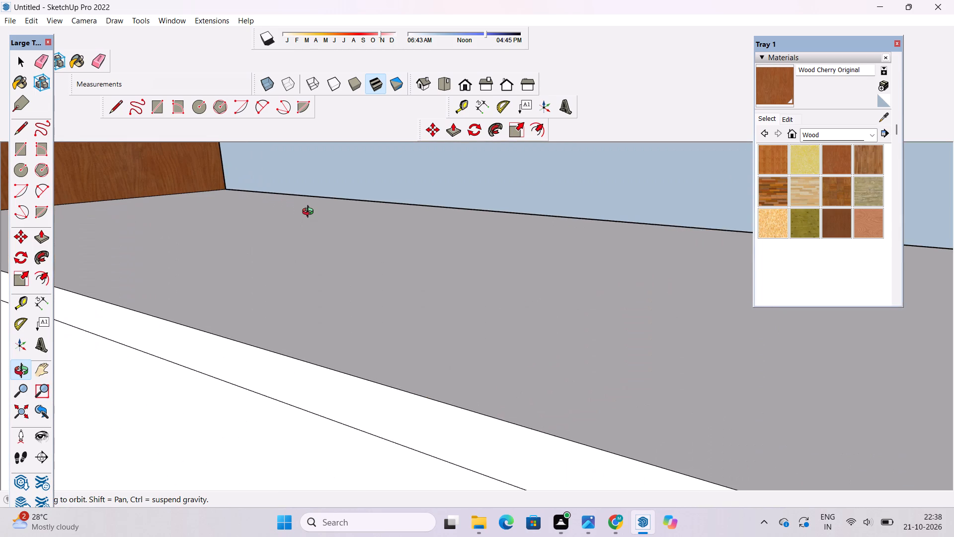
scroll(310, 213, down, 8)
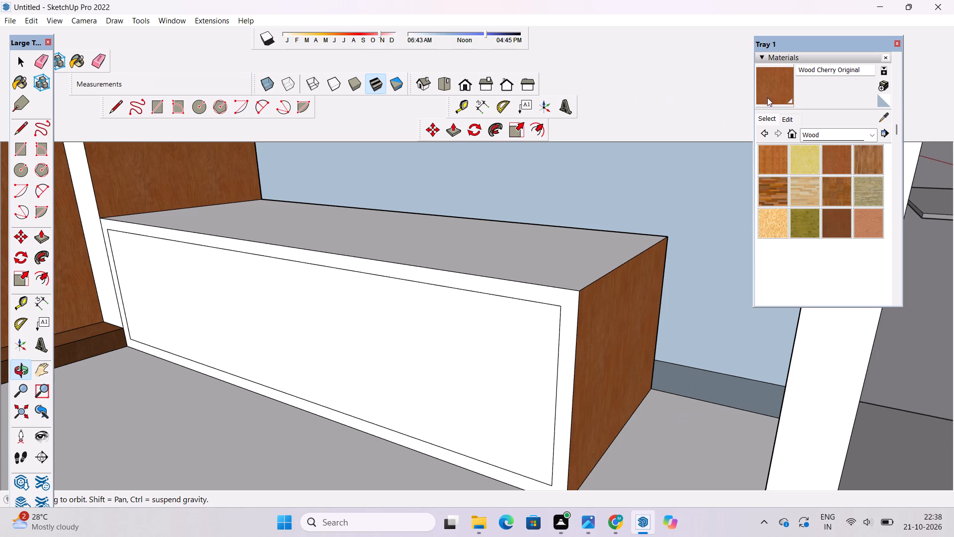
click(776, 89)
click(580, 254)
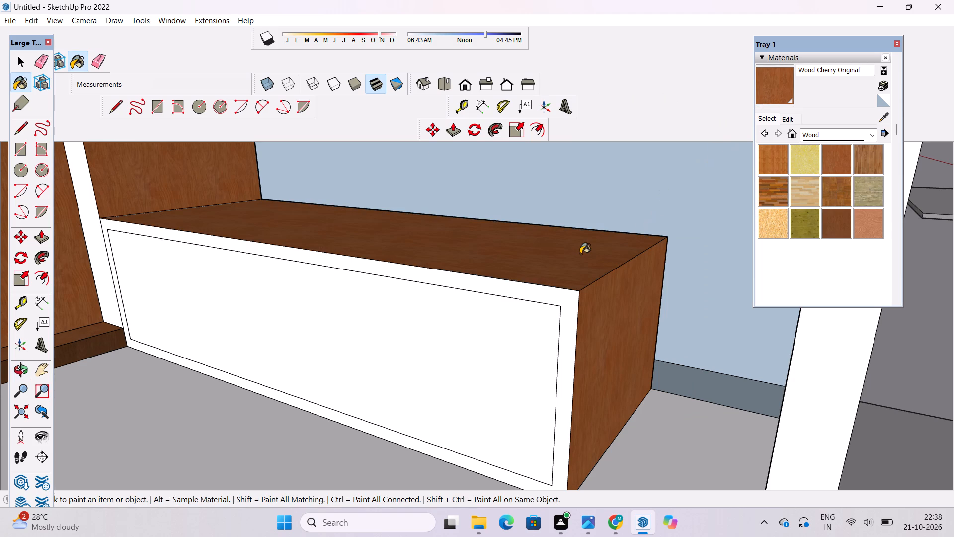
Paint the low box's front border and its inner front panel with Wood Veneer 01.
scroll(557, 345, up, 2)
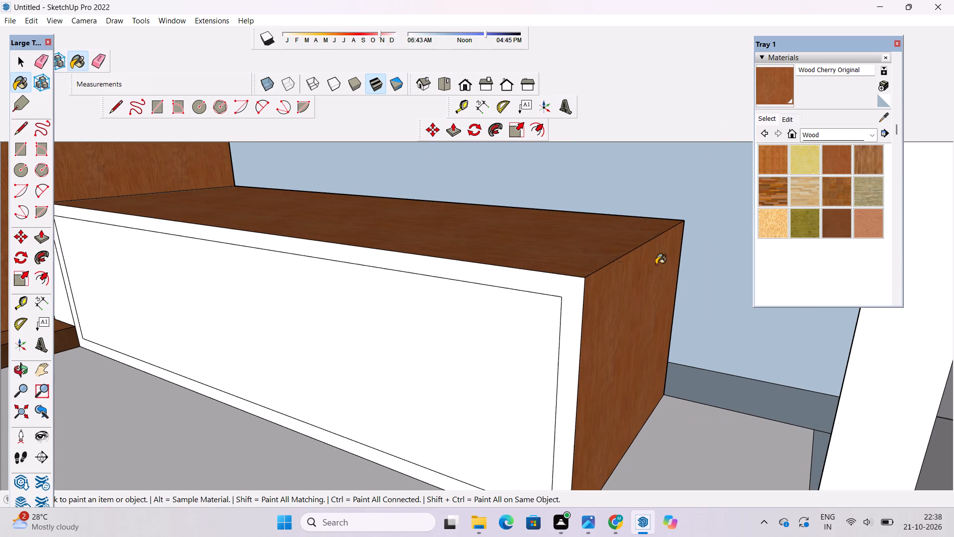
click(844, 223)
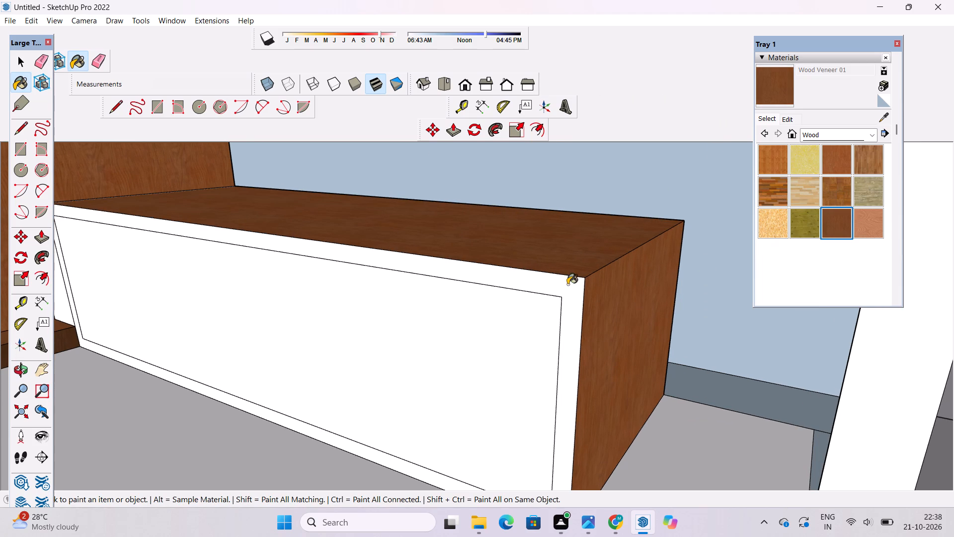
click(560, 289)
click(776, 75)
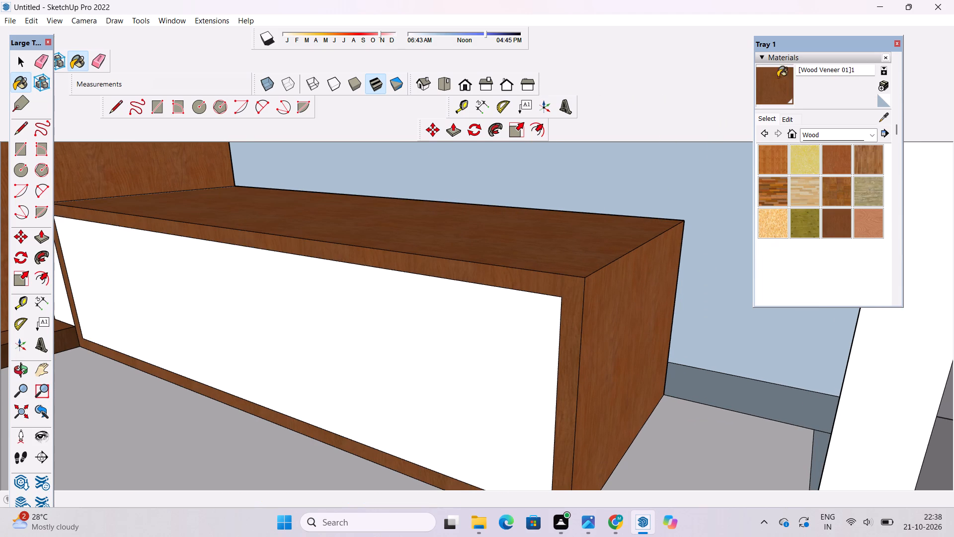
click(538, 305)
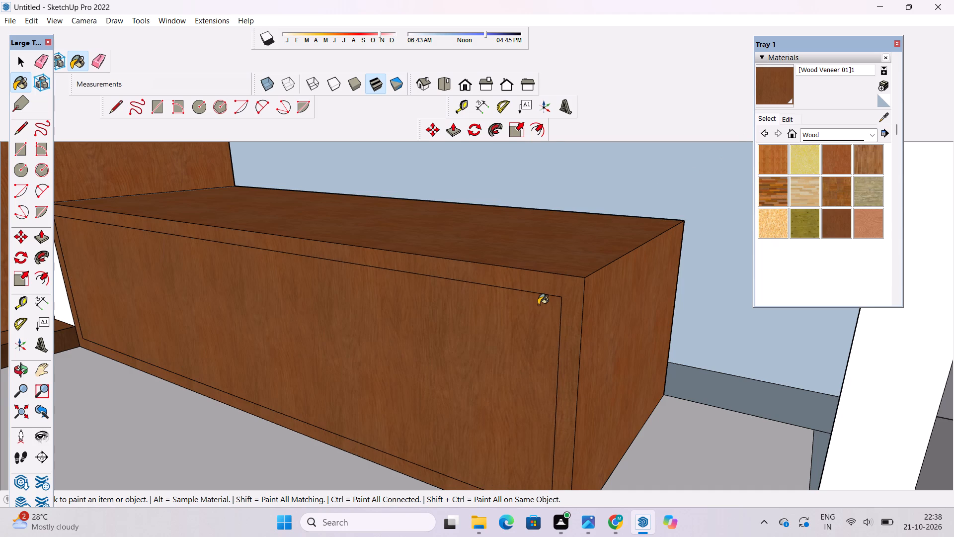
Examine the shelving and the corner beside the low box for faces still unpainted.
scroll(538, 305, down, 2)
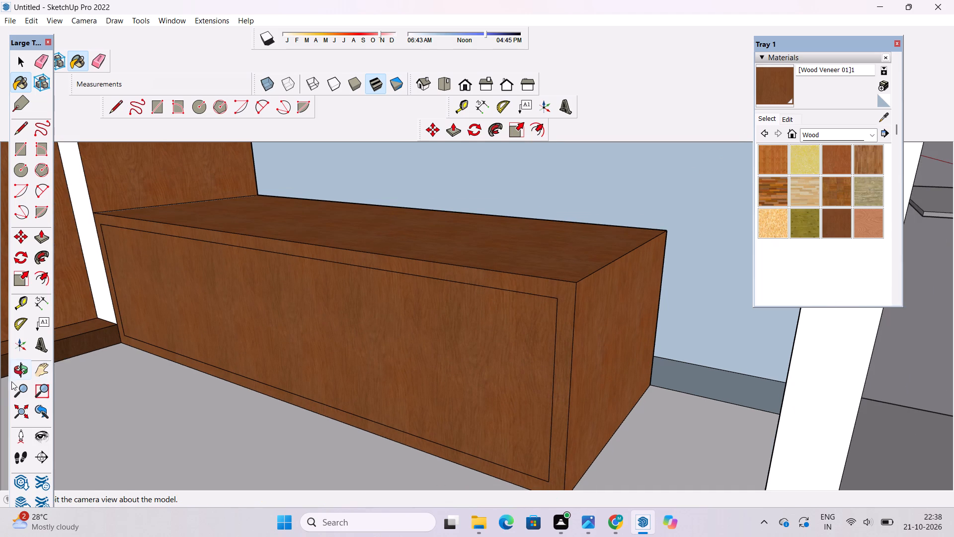
click(17, 366)
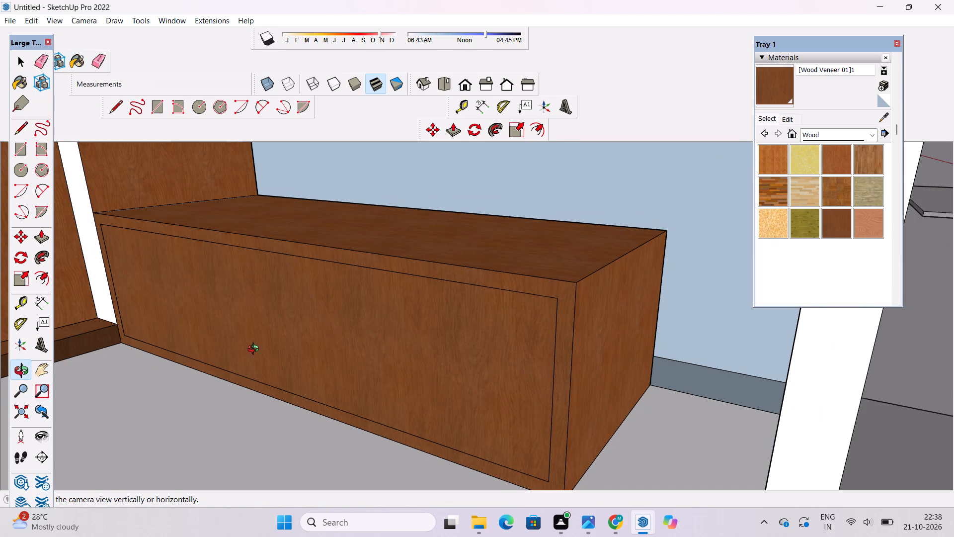
scroll(334, 347, down, 20)
scroll(334, 347, down, 15)
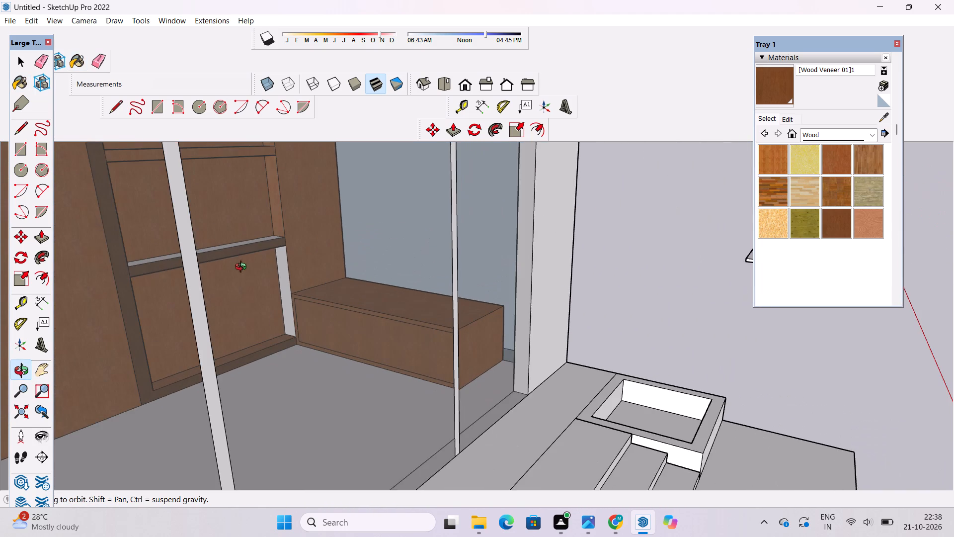
scroll(245, 233, up, 20)
scroll(245, 233, up, 3)
right_click(245, 233)
scroll(245, 233, up, 3)
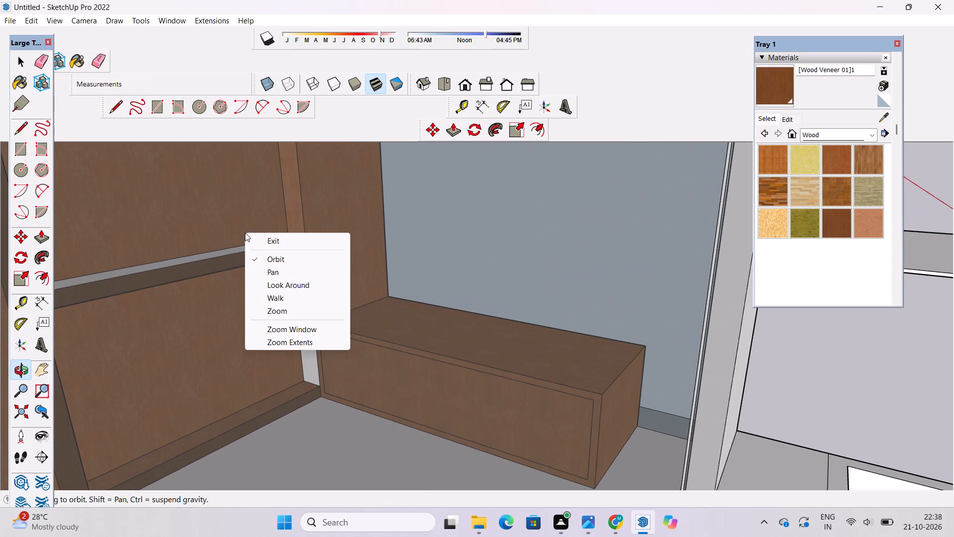
click(263, 264)
scroll(263, 264, up, 7)
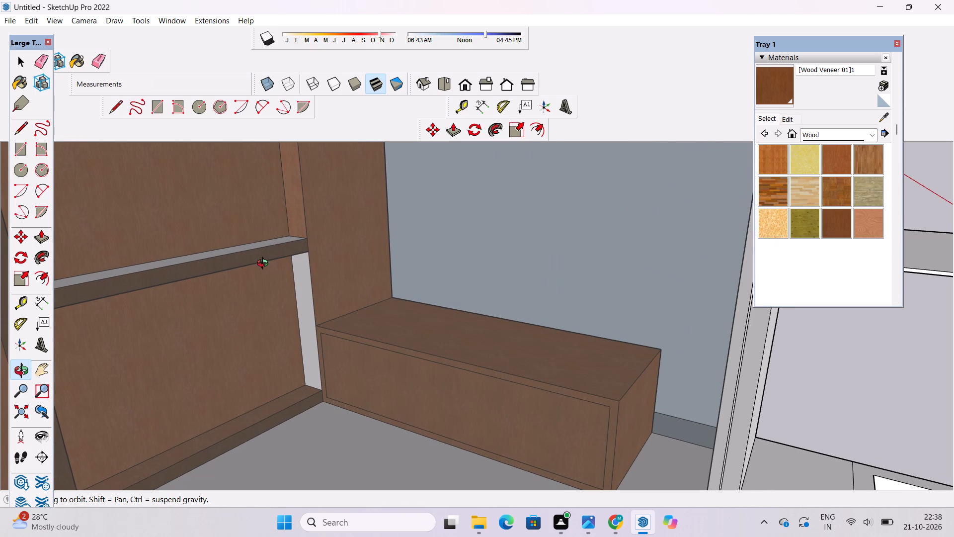
scroll(106, 243, up, 18)
scroll(140, 260, up, 6)
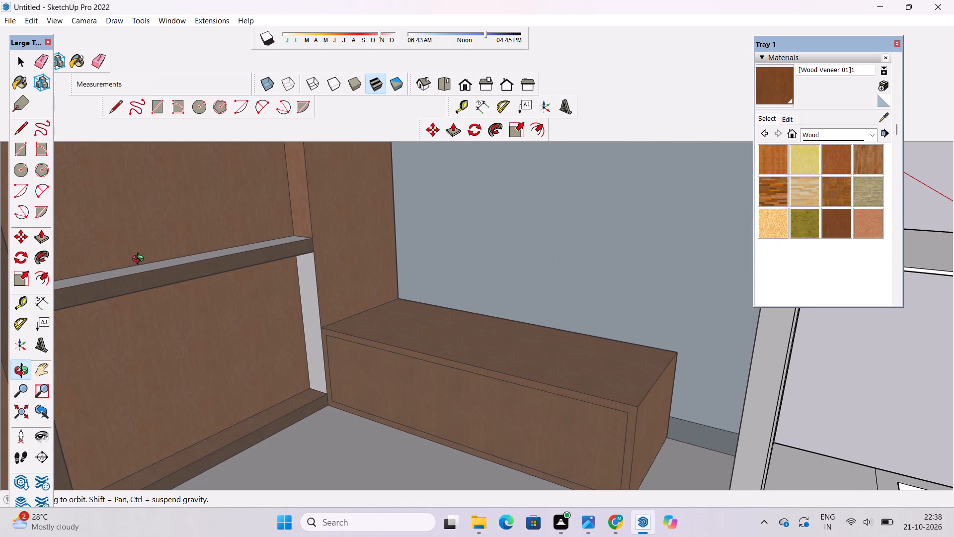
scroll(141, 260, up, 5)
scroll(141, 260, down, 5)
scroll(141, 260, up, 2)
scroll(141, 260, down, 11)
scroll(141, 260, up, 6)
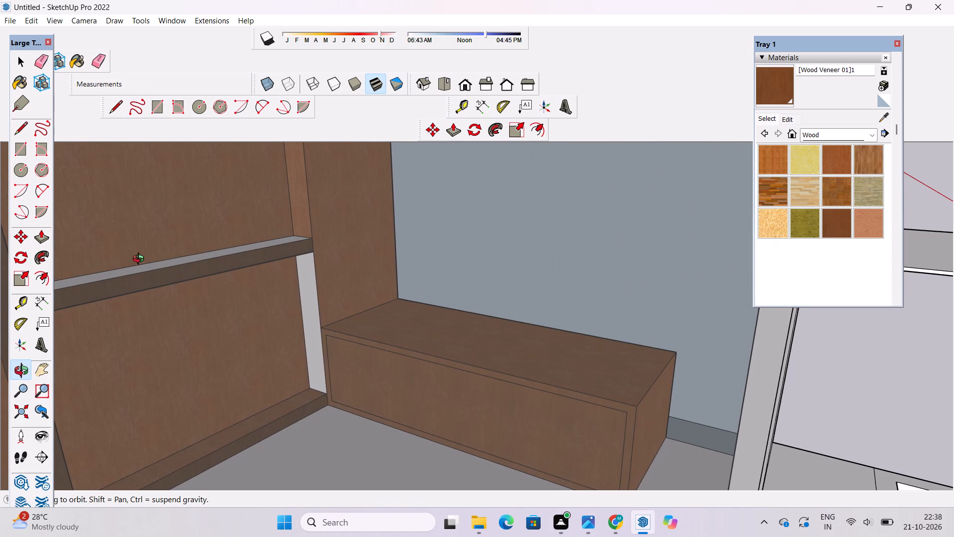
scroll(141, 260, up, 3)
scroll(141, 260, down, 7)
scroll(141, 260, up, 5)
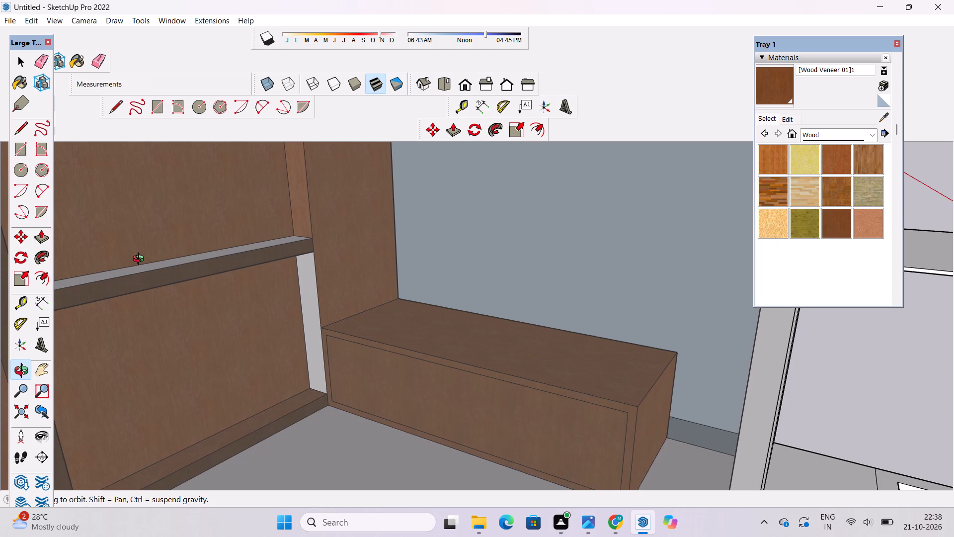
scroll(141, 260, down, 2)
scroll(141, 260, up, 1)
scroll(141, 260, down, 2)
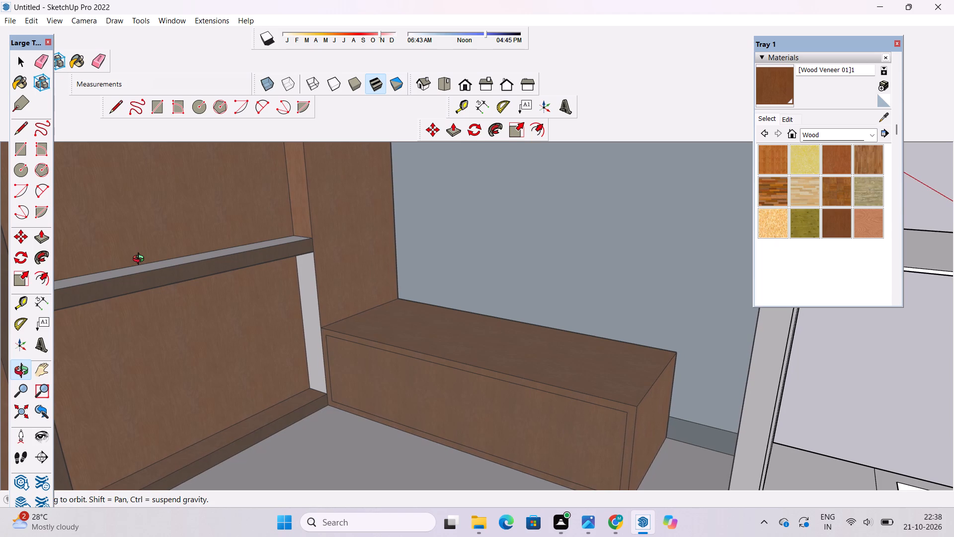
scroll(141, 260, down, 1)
Paint the wall behind the low box, the white side face below the shelf and the shelf's top with Wood Veneer 01.
scroll(141, 260, up, 3)
scroll(182, 250, up, 19)
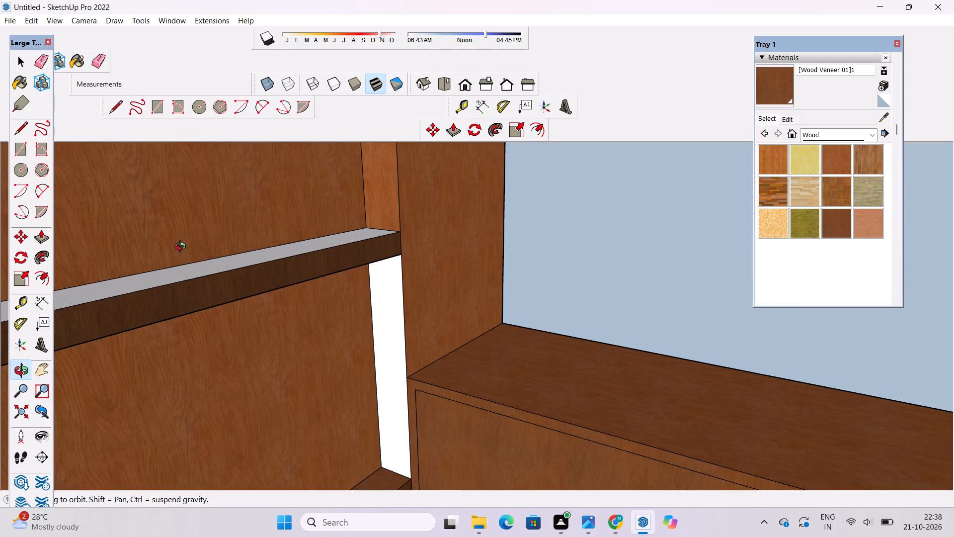
scroll(182, 248, up, 2)
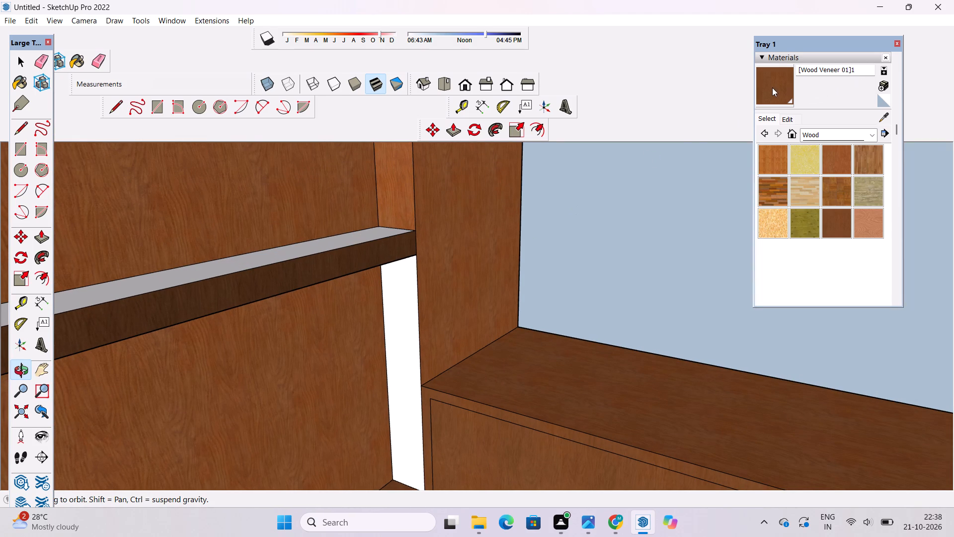
click(770, 88)
click(700, 183)
click(414, 295)
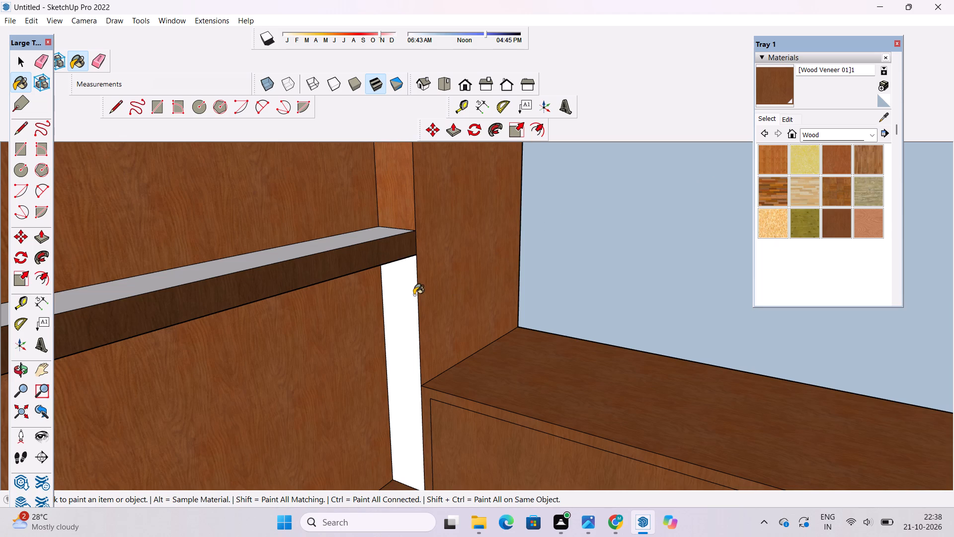
click(382, 235)
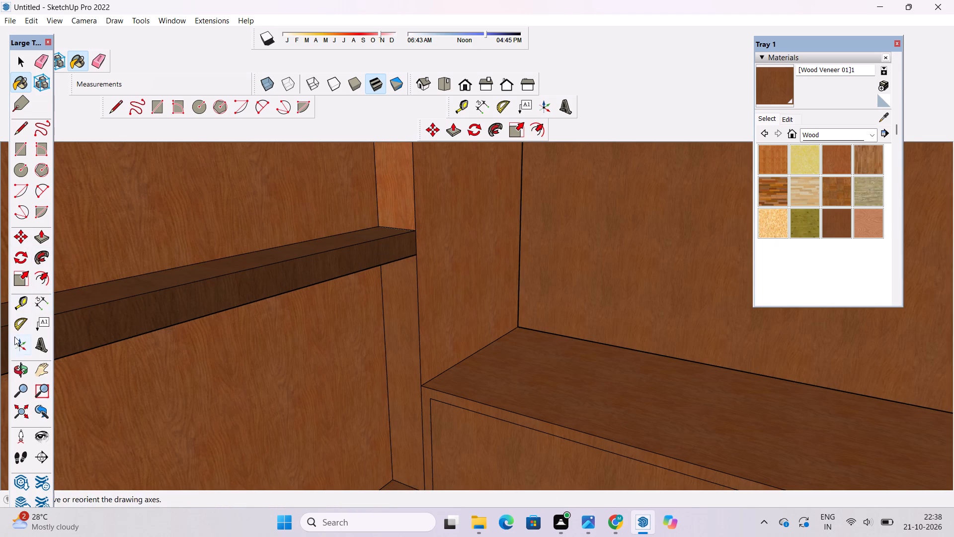
Paint the ground-floor room's gray side wall, opposite the low box, with Wood Veneer 01.
click(11, 365)
scroll(349, 330, down, 6)
drag(437, 328, 364, 336)
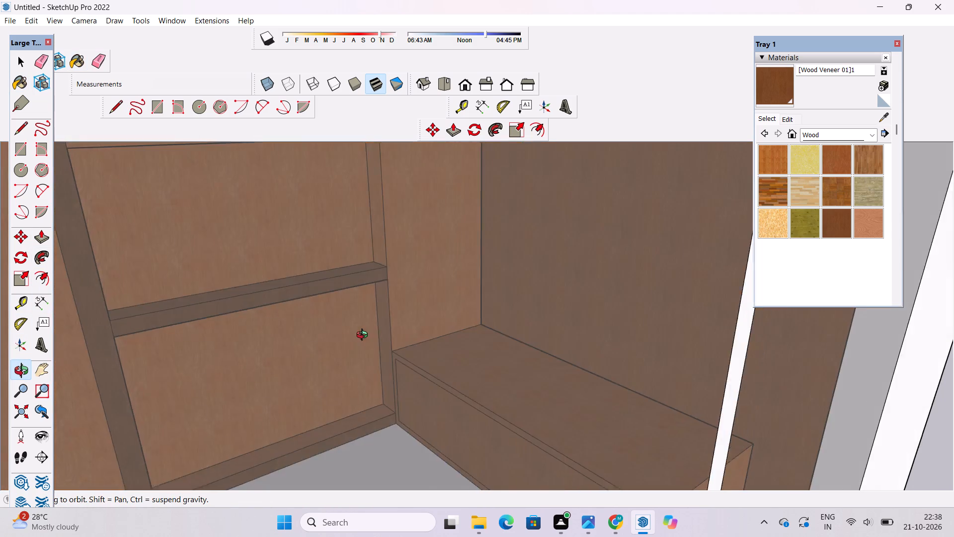
drag(364, 336, 219, 328)
scroll(609, 261, down, 2)
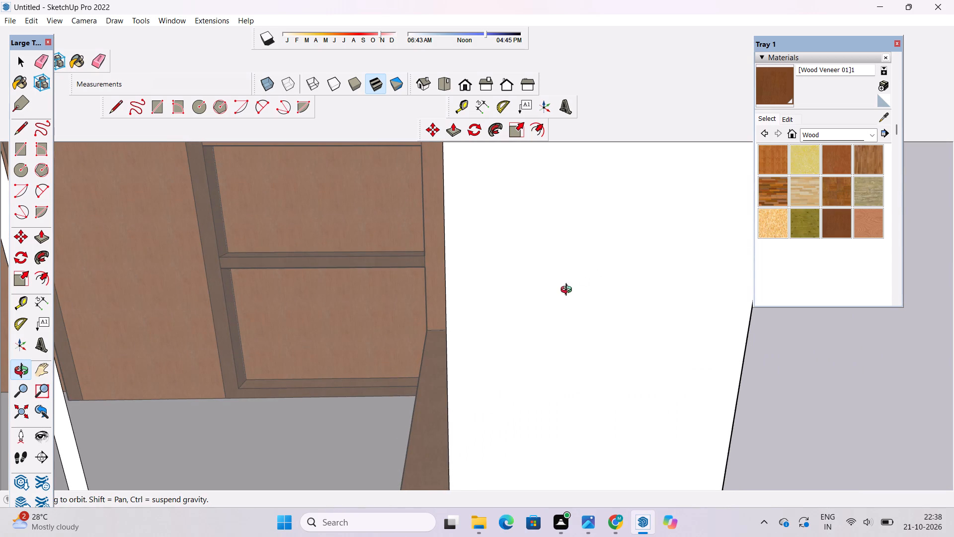
scroll(506, 307, down, 20)
scroll(506, 307, down, 4)
drag(504, 356, 438, 279)
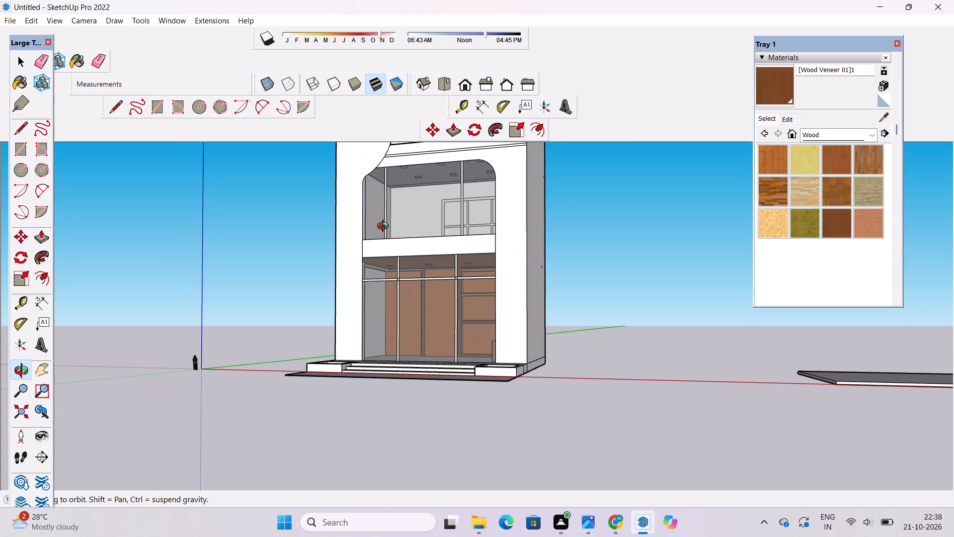
scroll(387, 257, up, 20)
scroll(387, 257, up, 6)
drag(395, 345, 347, 350)
scroll(322, 362, up, 8)
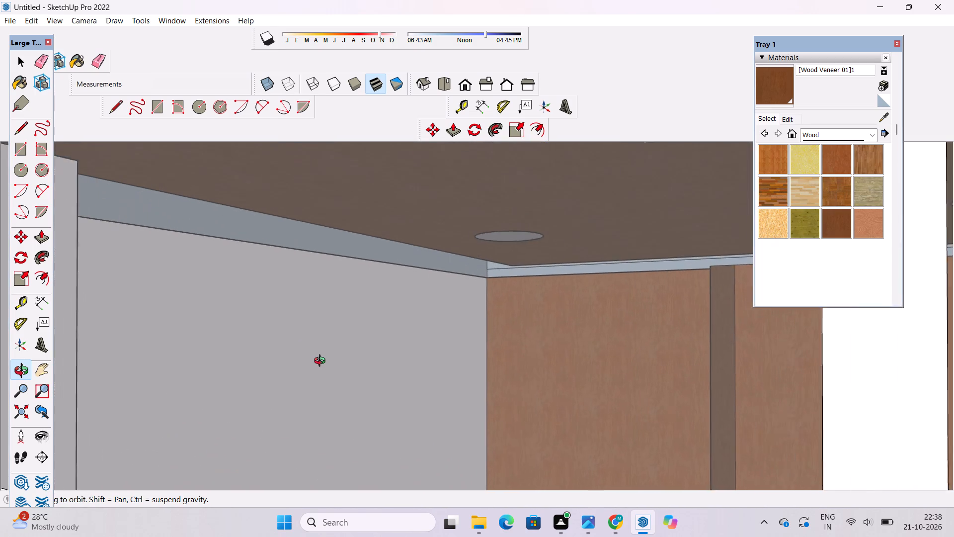
scroll(322, 362, up, 20)
scroll(322, 362, up, 20)
scroll(322, 362, up, 9)
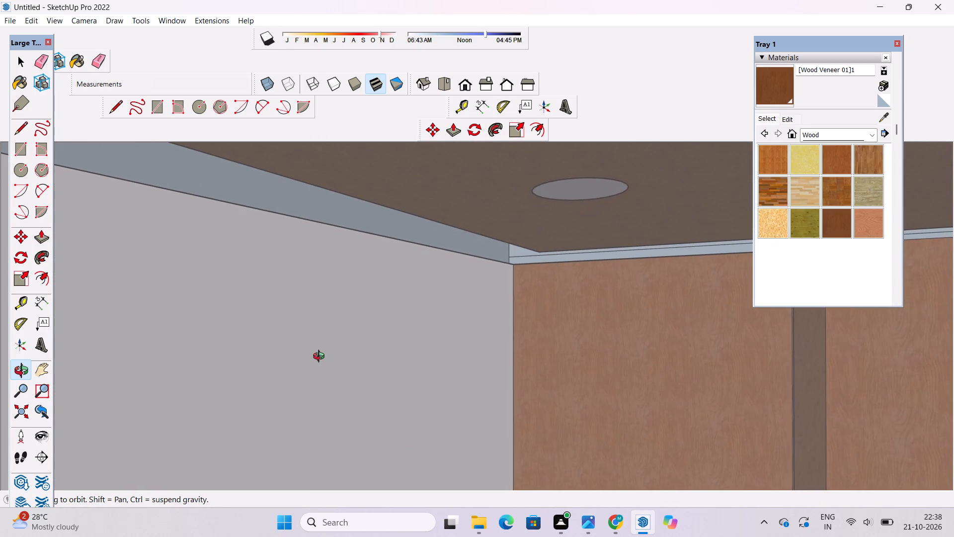
scroll(321, 358, up, 13)
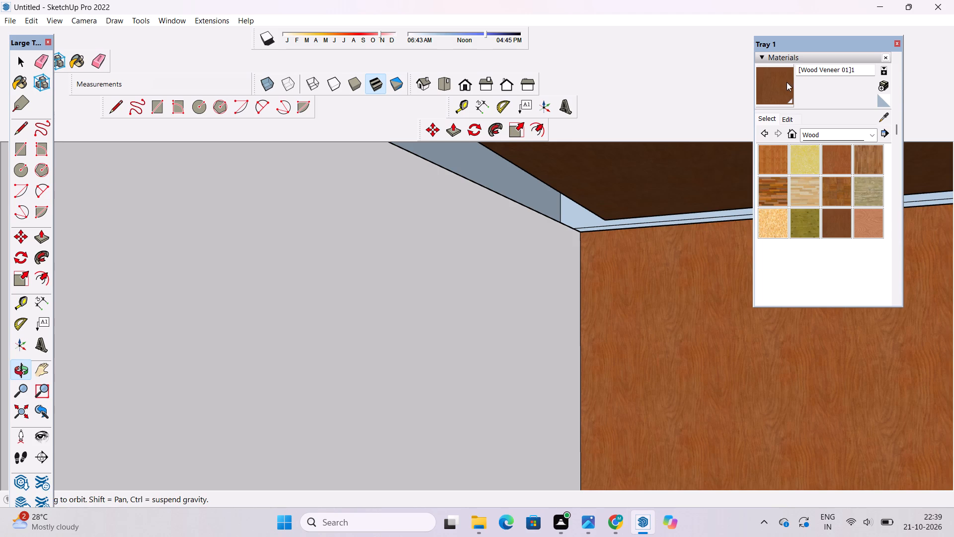
click(783, 81)
click(436, 291)
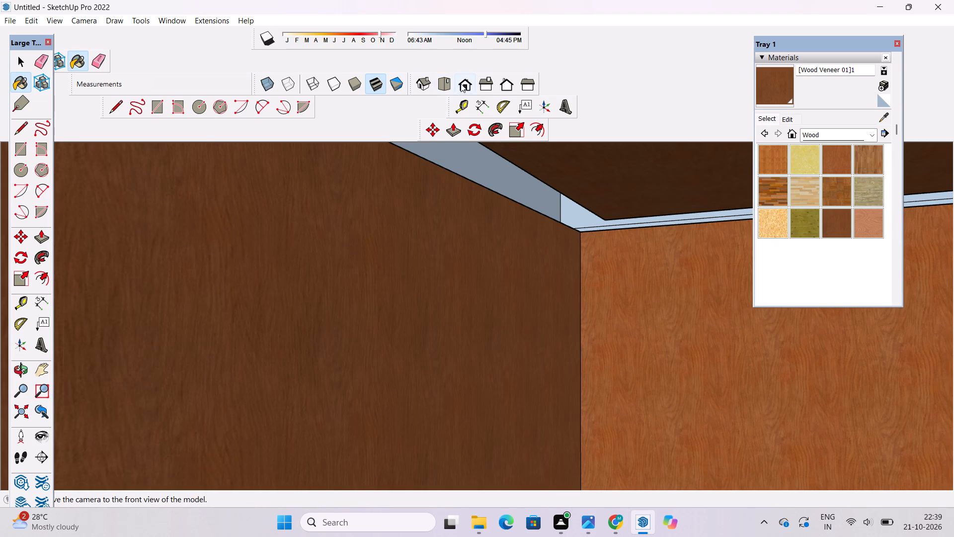
Paint the frame and glazing bars of the upper-floor grid window with the near-black gray from the Colors-Named materials.
click(461, 84)
scroll(422, 304, down, 20)
scroll(422, 304, down, 20)
scroll(422, 304, down, 8)
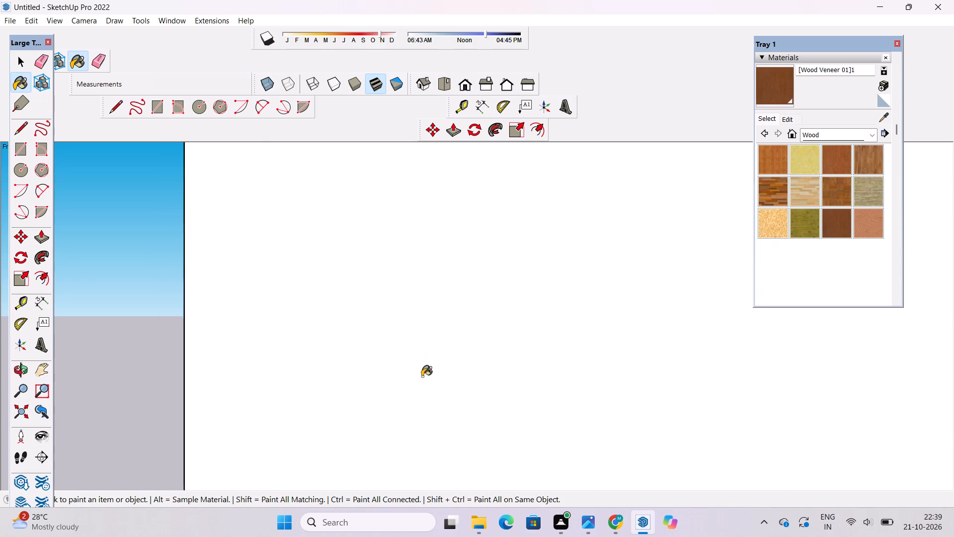
scroll(422, 376, down, 20)
scroll(422, 376, down, 20)
scroll(422, 376, down, 6)
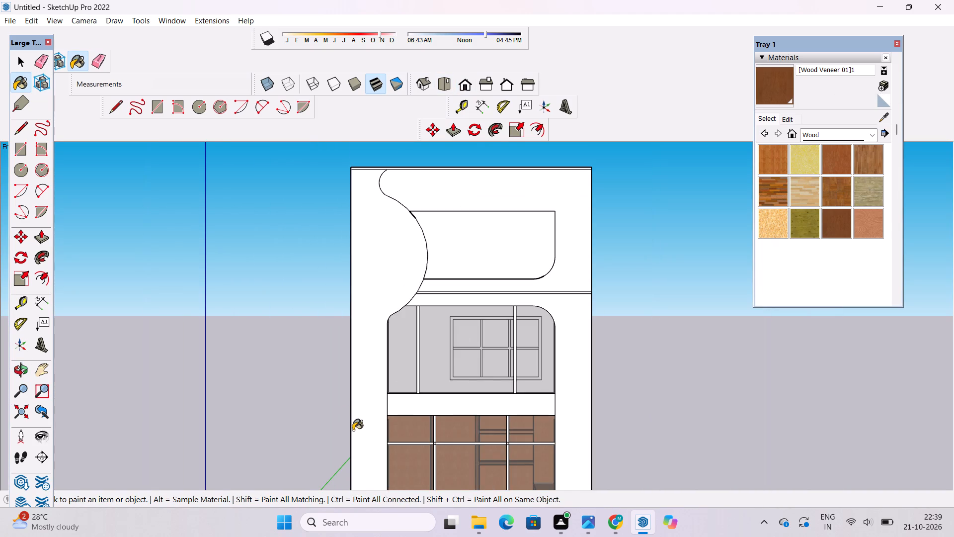
scroll(353, 430, down, 5)
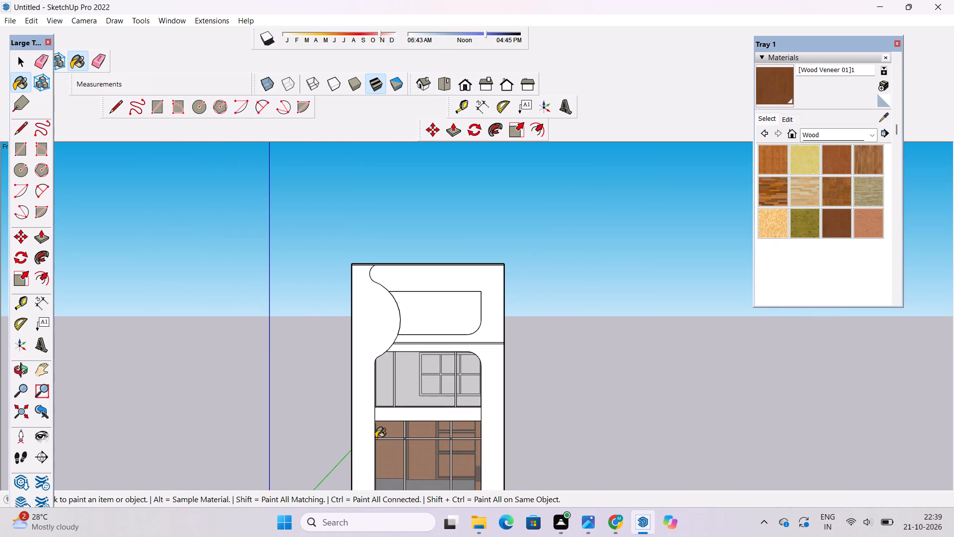
scroll(401, 413, up, 20)
scroll(401, 413, up, 13)
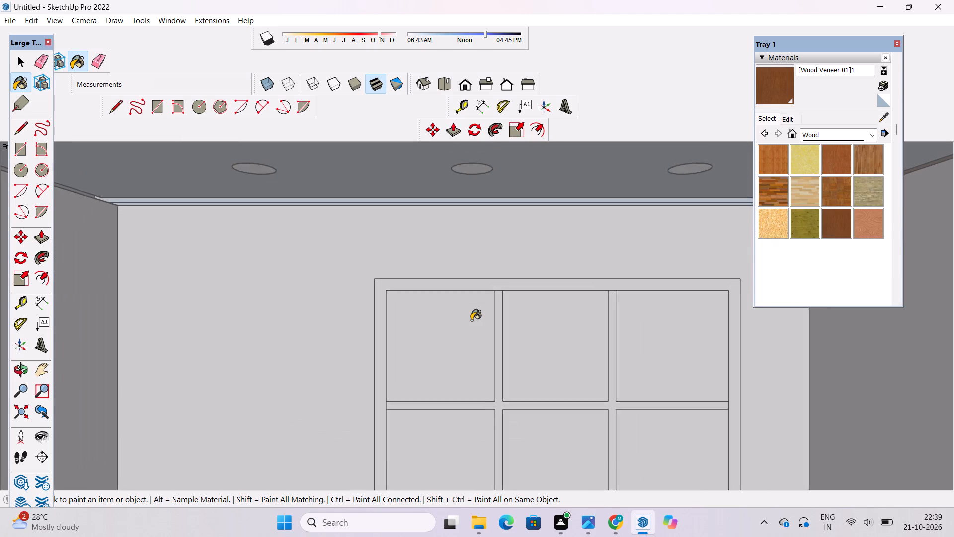
scroll(471, 320, up, 20)
scroll(471, 320, up, 20)
scroll(471, 320, up, 3)
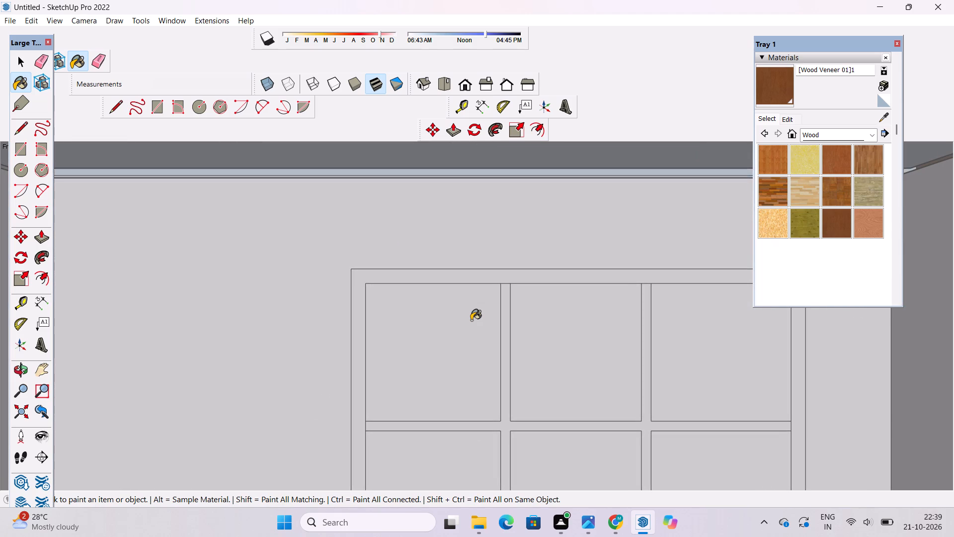
scroll(471, 320, up, 20)
scroll(471, 320, up, 2)
scroll(466, 297, down, 4)
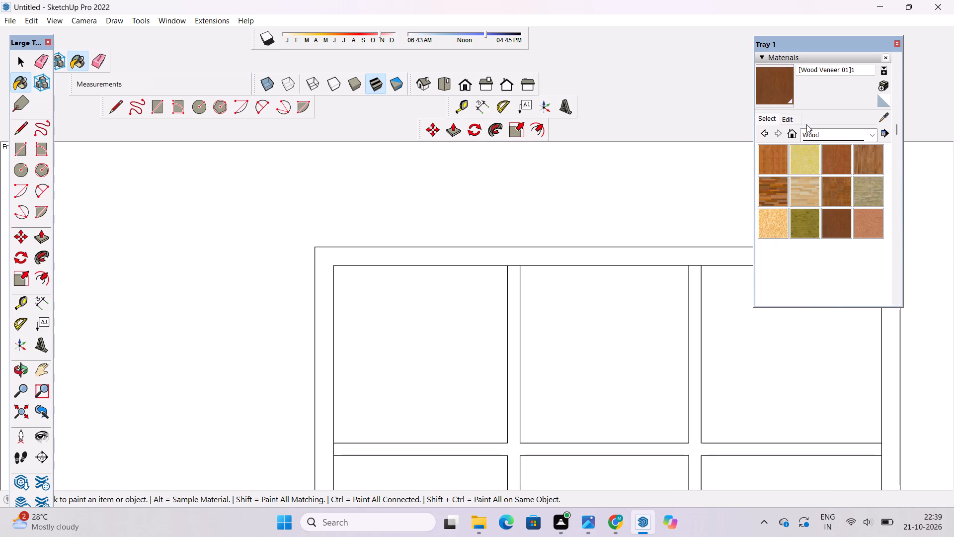
click(820, 133)
click(838, 187)
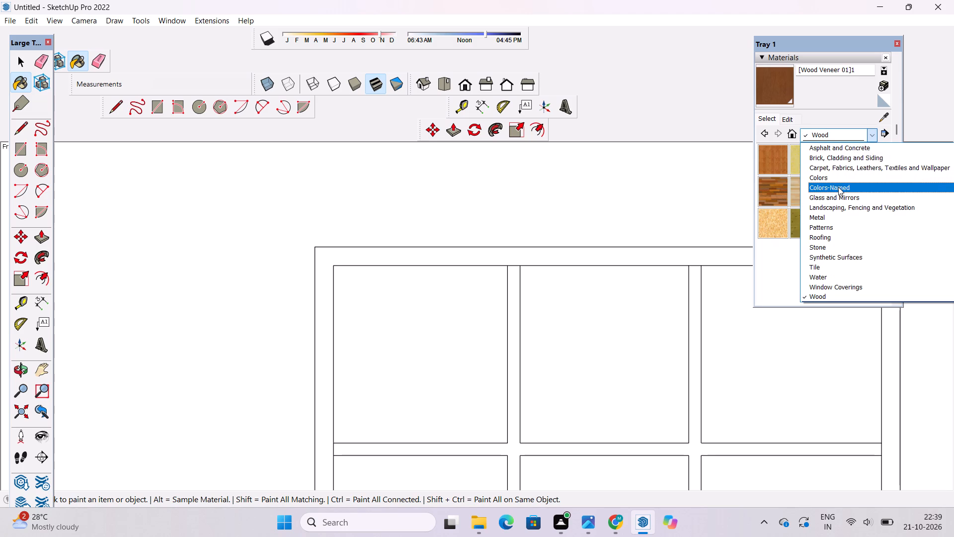
scroll(838, 187, down, 20)
scroll(838, 187, down, 11)
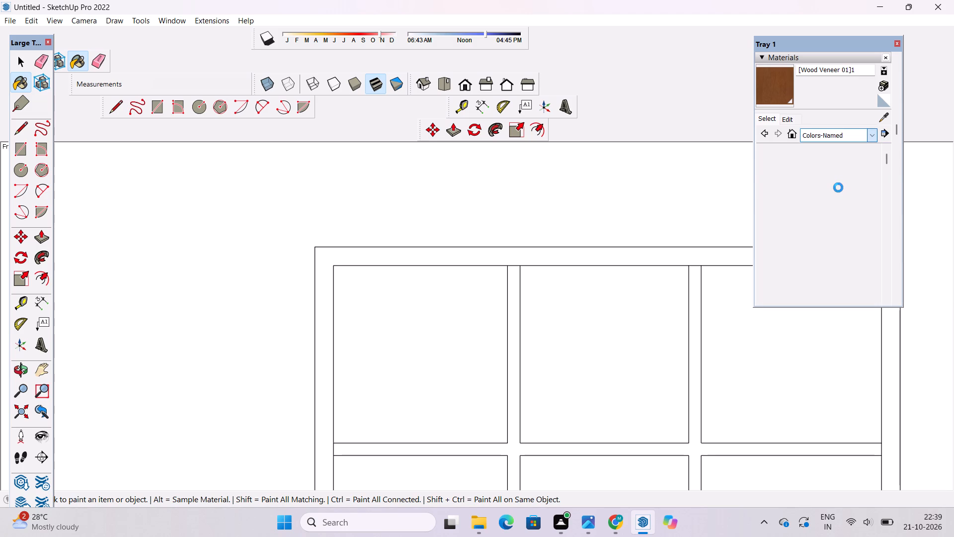
scroll(838, 187, down, 6)
scroll(801, 215, up, 1)
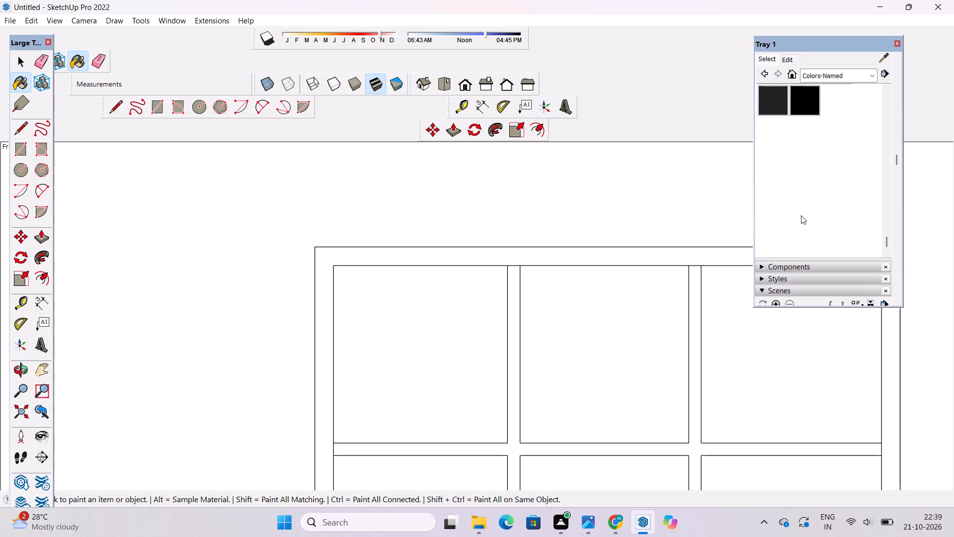
scroll(800, 214, up, 1)
click(767, 152)
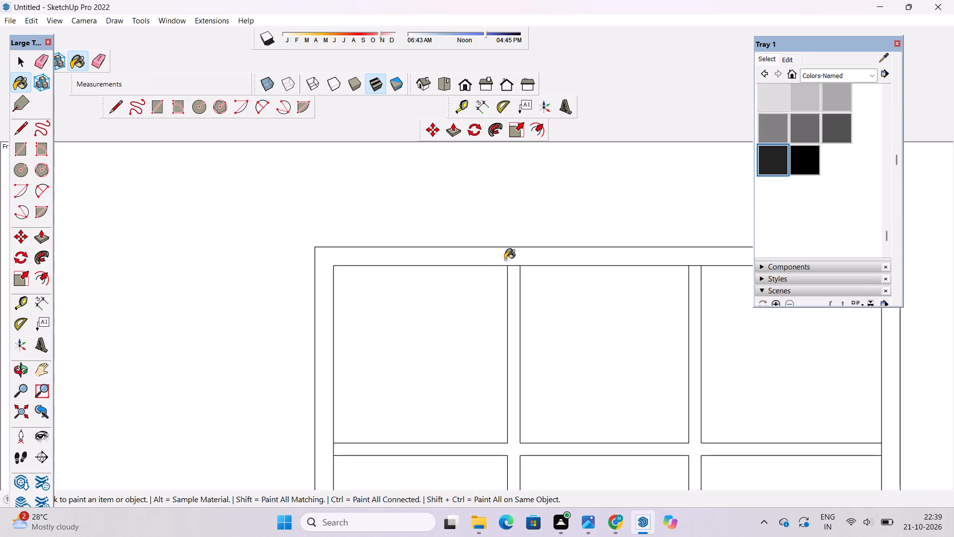
click(509, 258)
click(510, 280)
Paint all six panes of the upper-floor grid window with the translucent gray glass from the Glass and Mirrors materials.
scroll(513, 269, down, 5)
scroll(513, 269, up, 2)
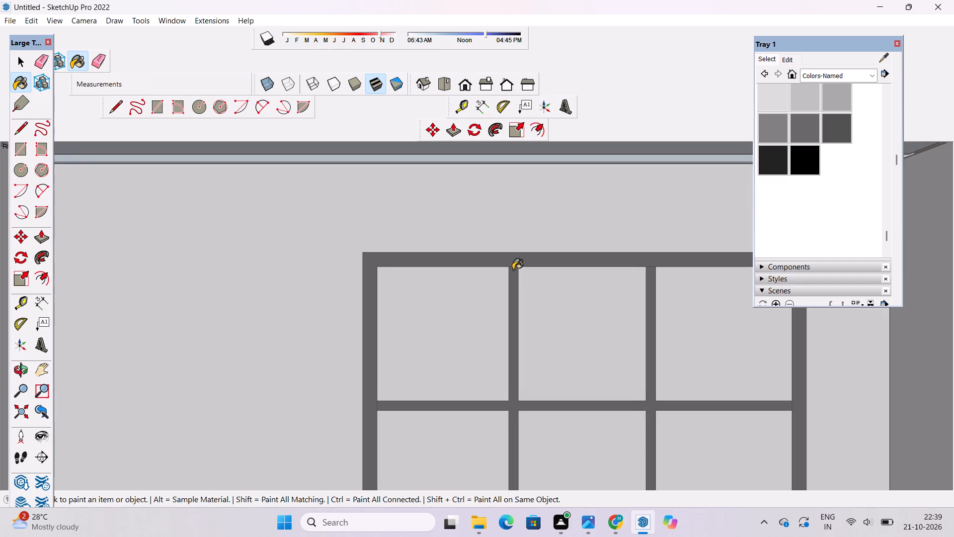
scroll(513, 269, up, 20)
scroll(513, 269, up, 16)
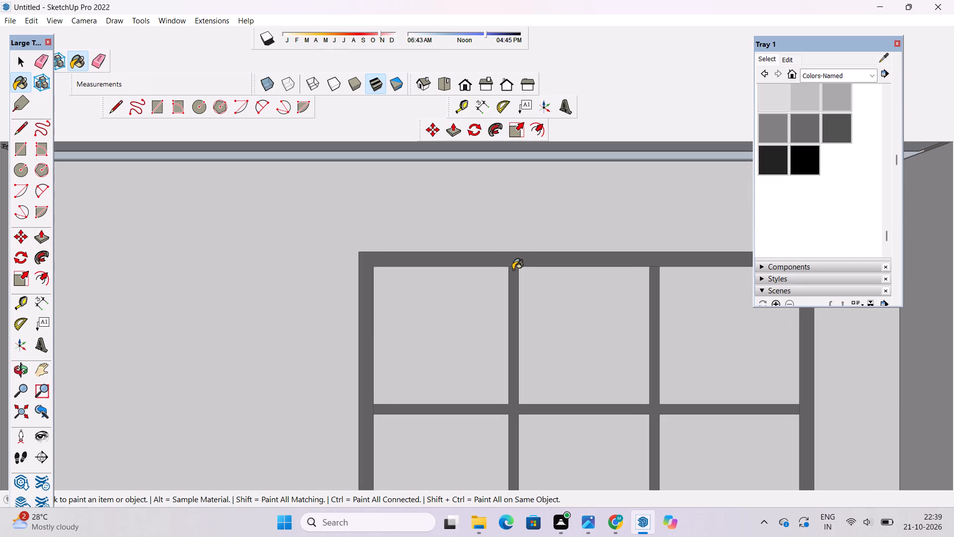
scroll(514, 270, up, 13)
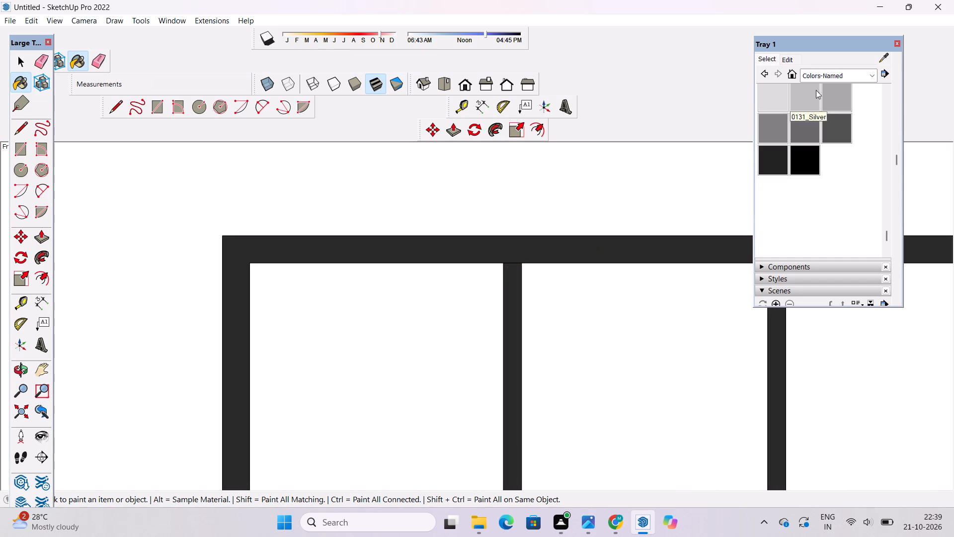
click(823, 74)
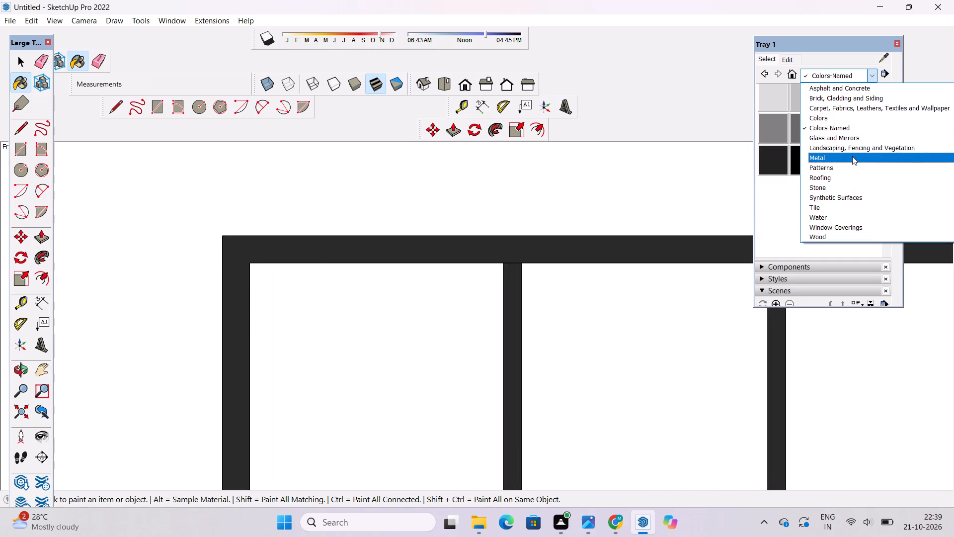
click(863, 135)
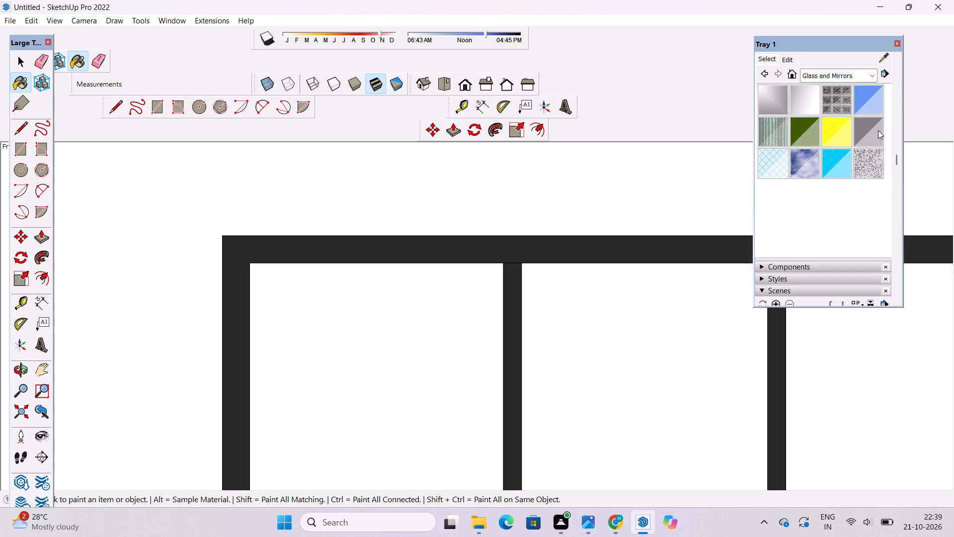
click(877, 130)
click(652, 314)
click(418, 332)
scroll(408, 314, down, 4)
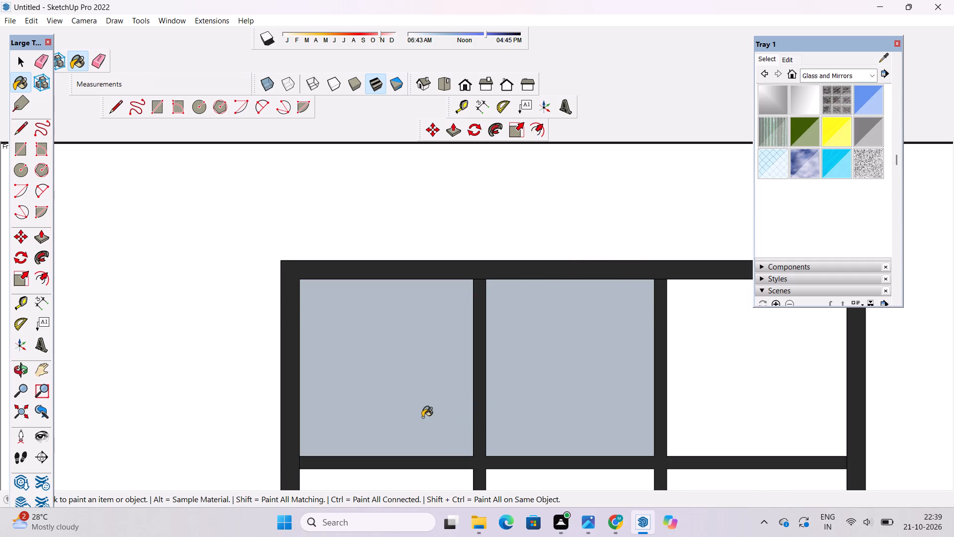
click(391, 479)
drag(531, 484, 538, 479)
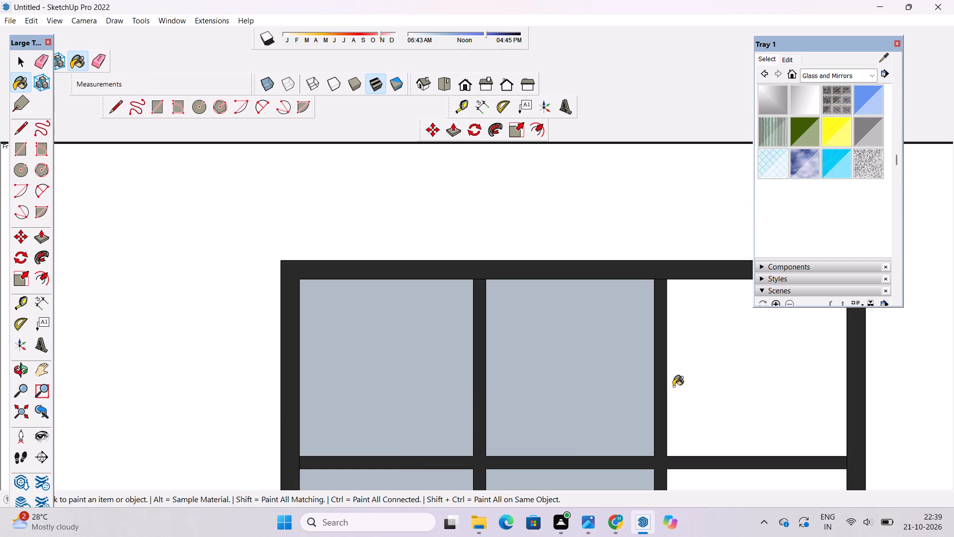
click(702, 366)
click(717, 476)
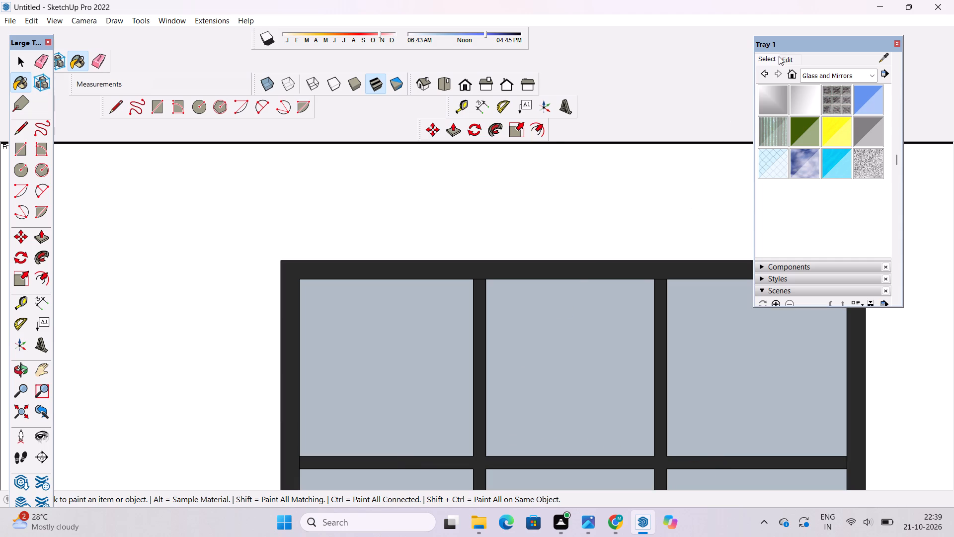
Paint the upper-floor wall around the grid window with 0036_BurlyWood from the Colors-Named materials.
click(819, 75)
click(838, 129)
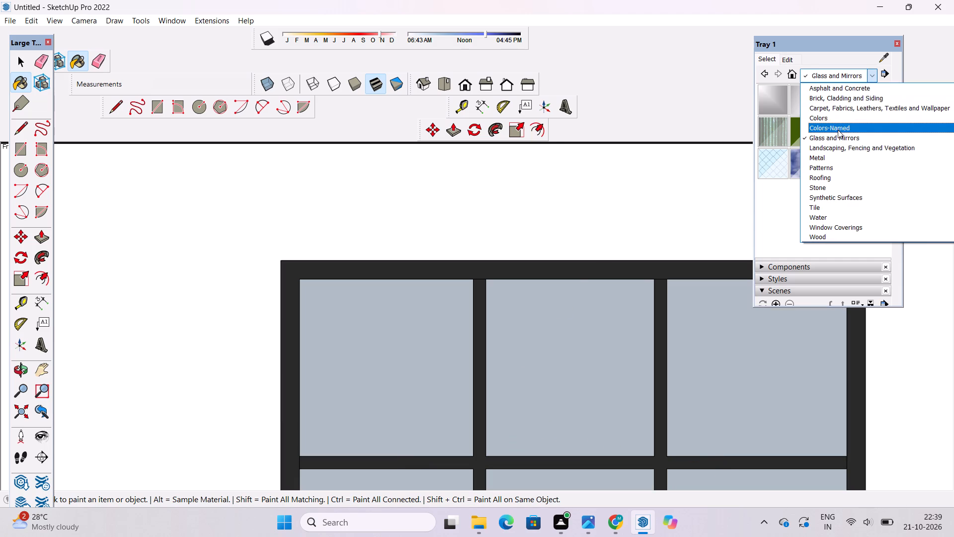
scroll(851, 176, down, 4)
click(839, 213)
click(451, 227)
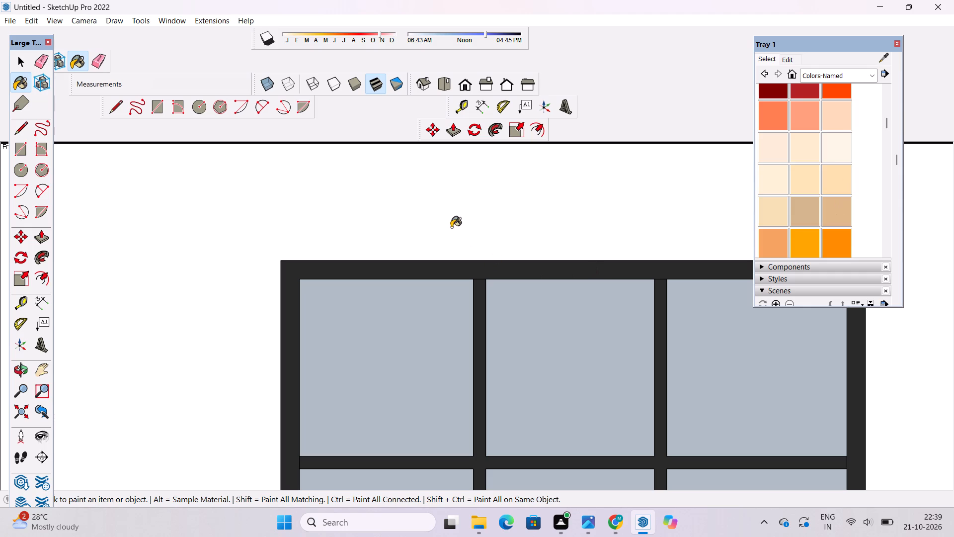
Darken the 0036_BurlyWood material's color slightly.
click(792, 59)
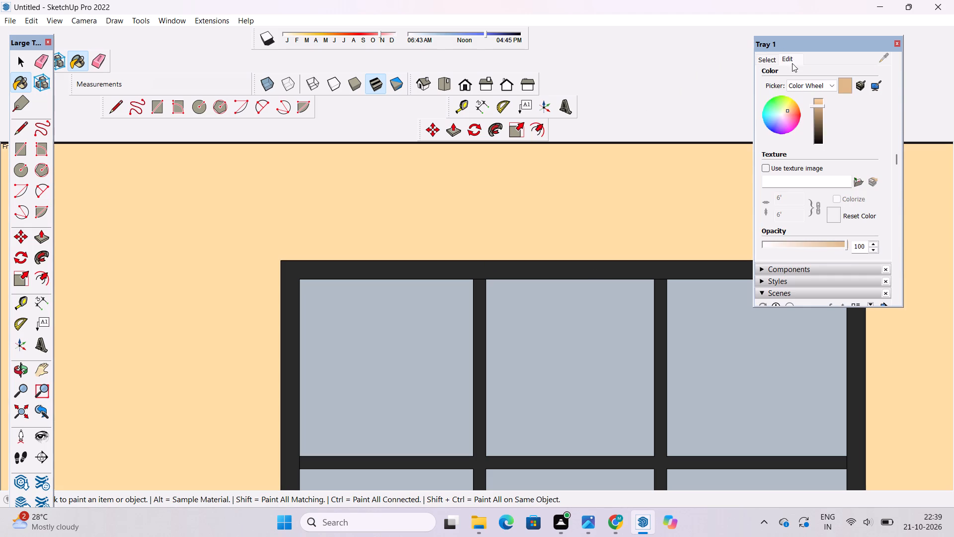
click(813, 110)
click(815, 113)
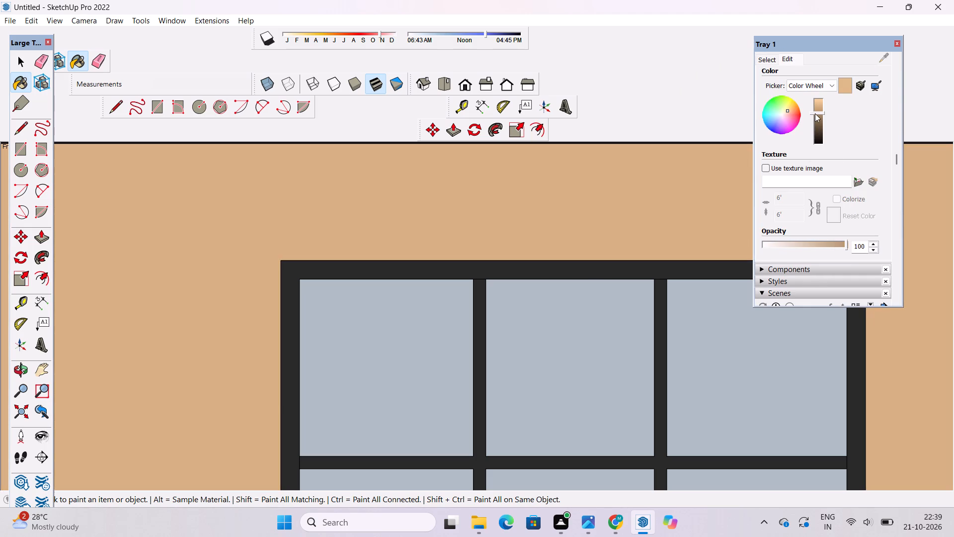
Paint the white side wall adjoining the upper-floor window wall with the same darkened 0036_BurlyWood.
click(15, 367)
scroll(292, 282, down, 10)
drag(366, 254, 373, 269)
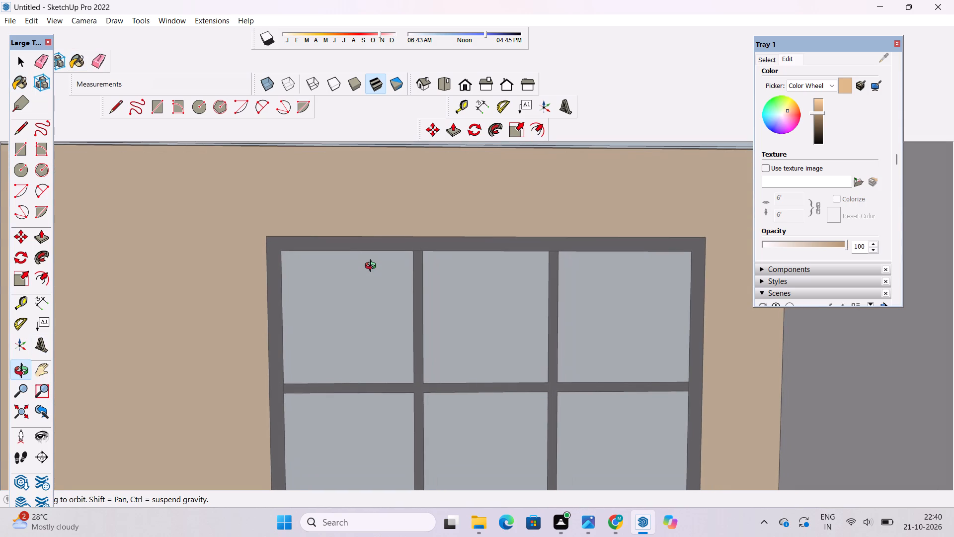
scroll(372, 269, down, 7)
scroll(531, 268, down, 2)
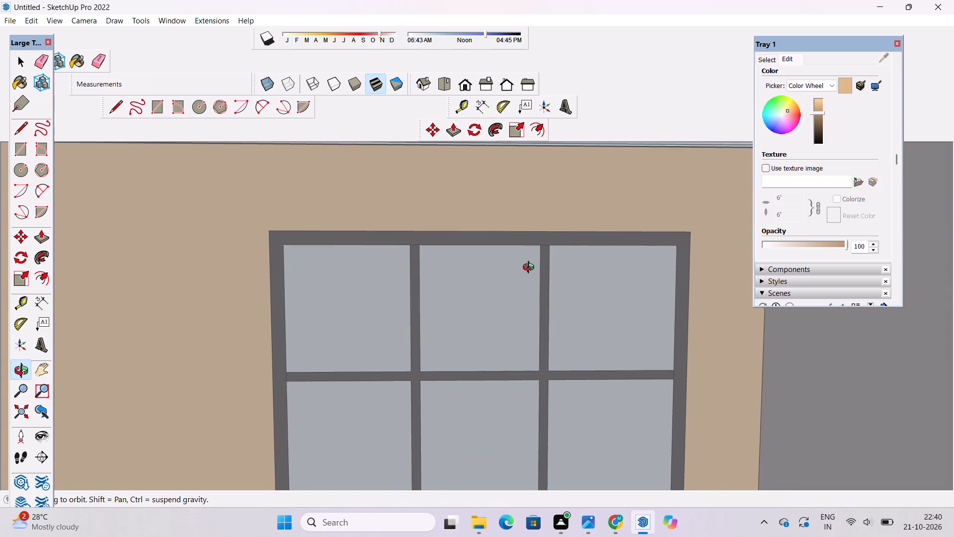
scroll(531, 268, down, 9)
drag(544, 289, 697, 264)
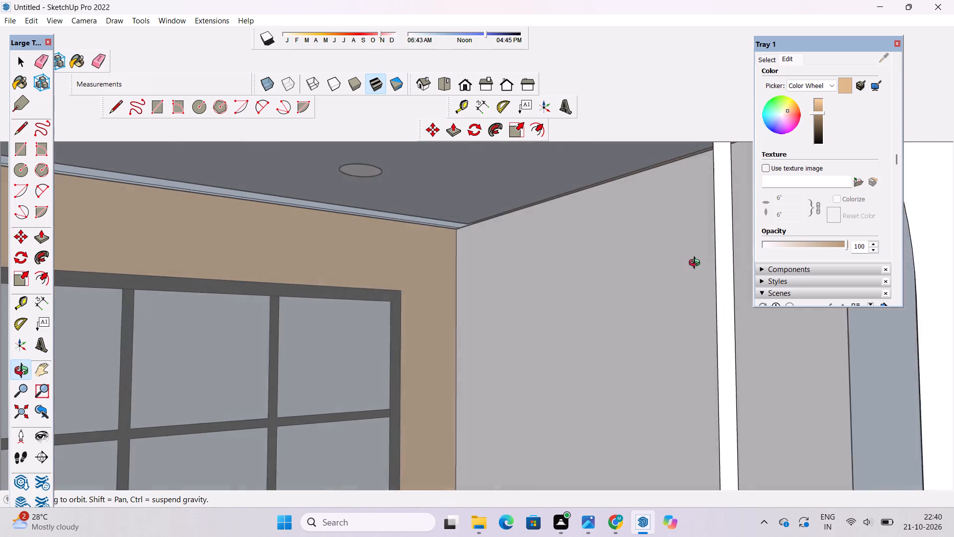
drag(697, 264, 702, 266)
drag(604, 282, 670, 283)
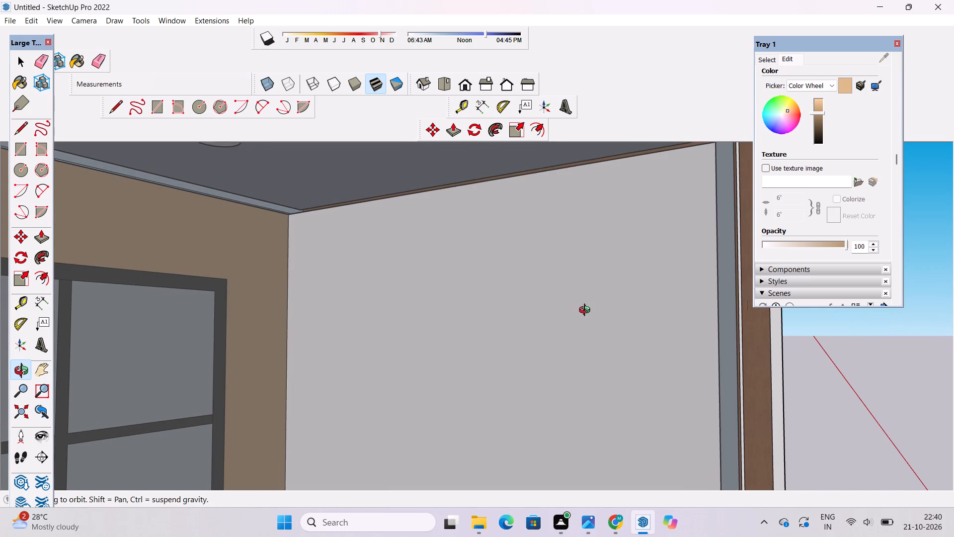
scroll(587, 311, up, 5)
scroll(577, 315, up, 20)
scroll(577, 315, up, 11)
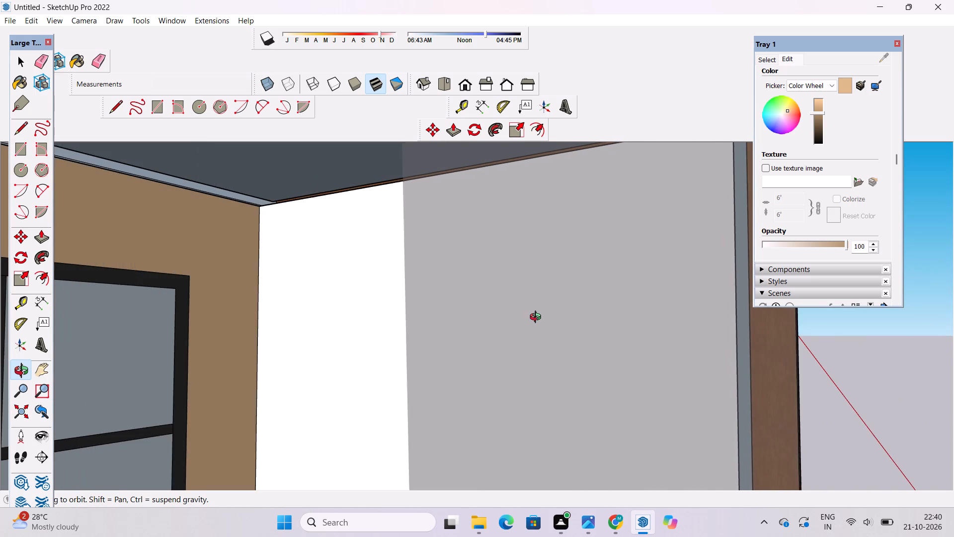
scroll(538, 318, up, 4)
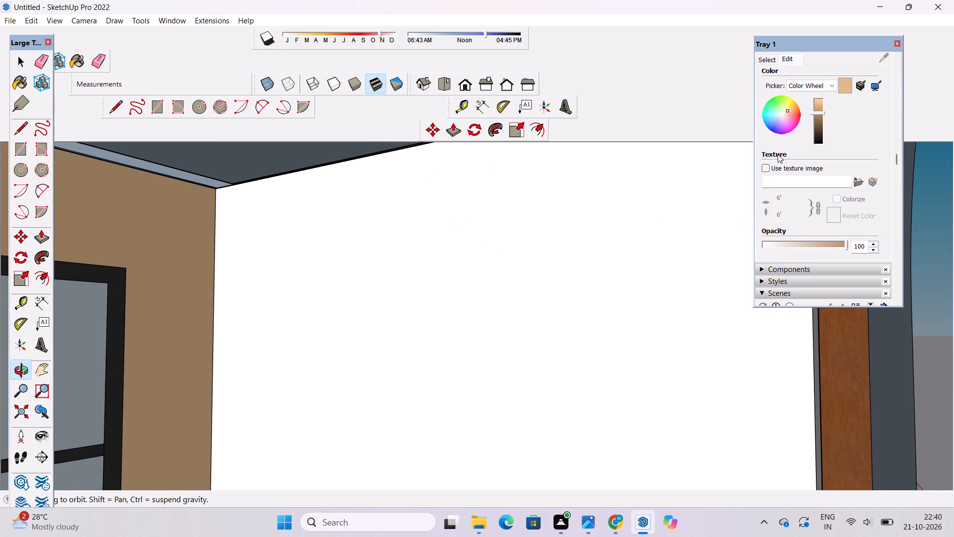
scroll(778, 154, up, 2)
click(788, 138)
click(491, 253)
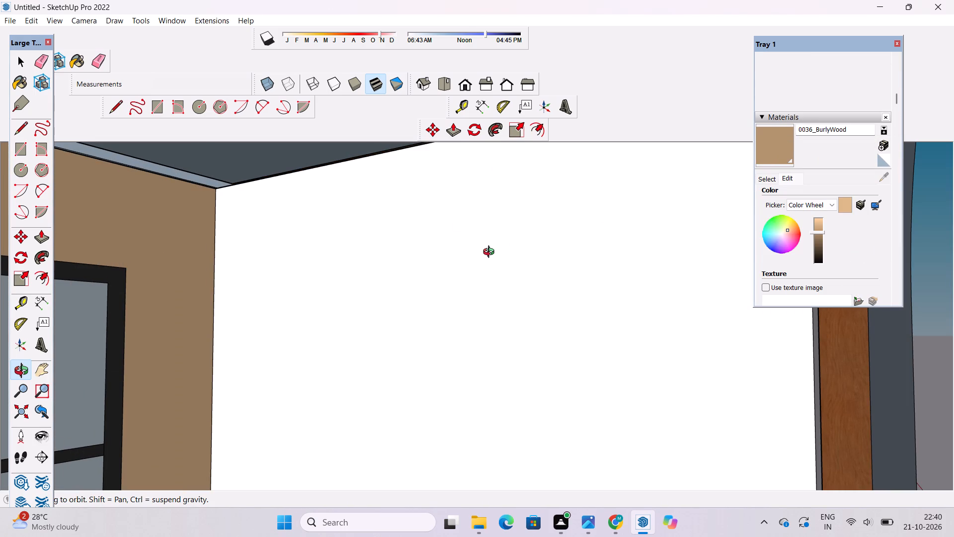
click(772, 148)
click(432, 268)
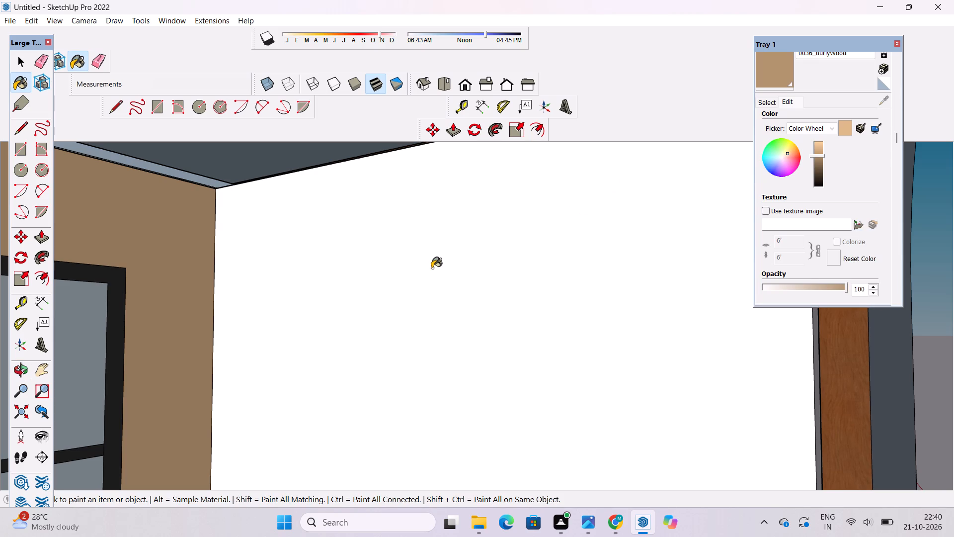
Examine the upper-floor room from outside, from its ceiling down to the remaining unpainted side wall.
click(24, 364)
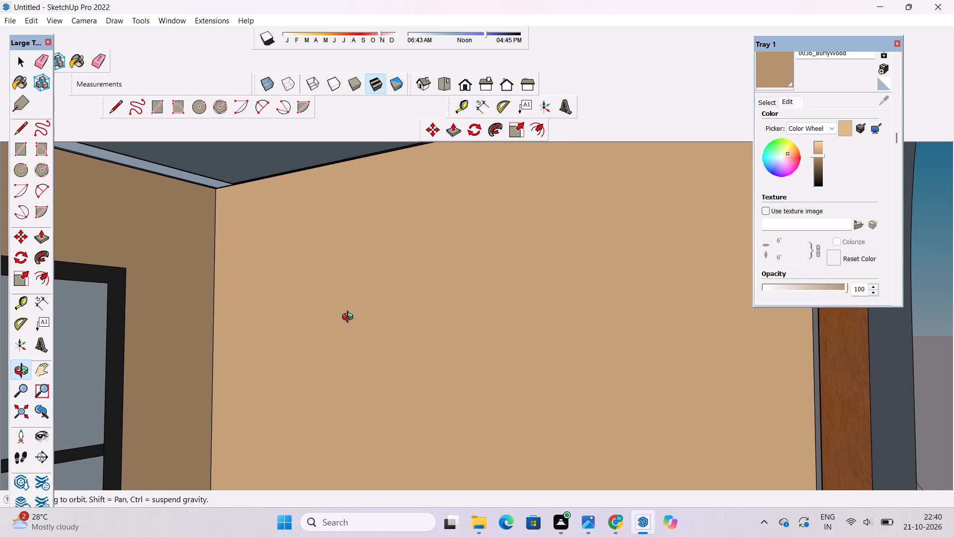
drag(481, 310, 279, 323)
scroll(537, 317, down, 11)
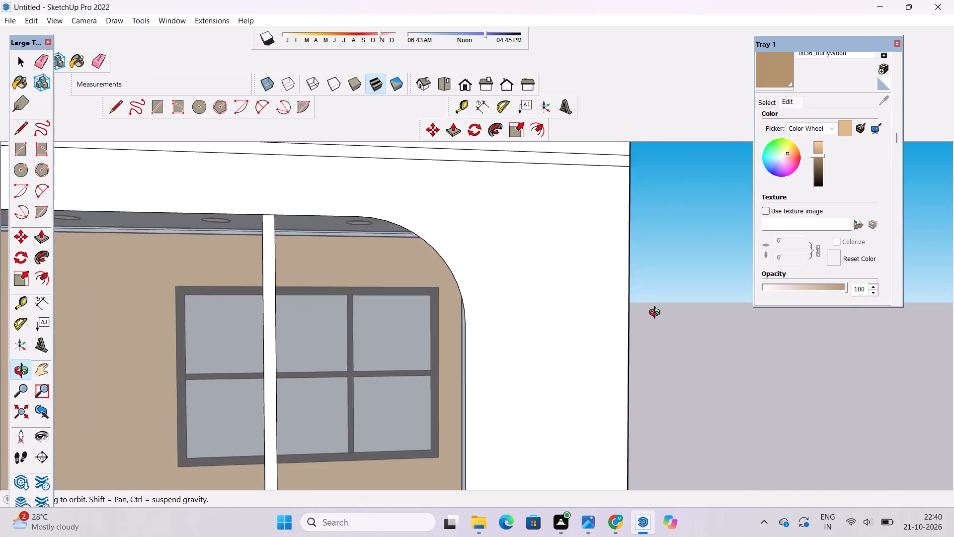
scroll(657, 314, down, 5)
drag(711, 345, 581, 337)
scroll(686, 316, down, 6)
scroll(414, 332, up, 8)
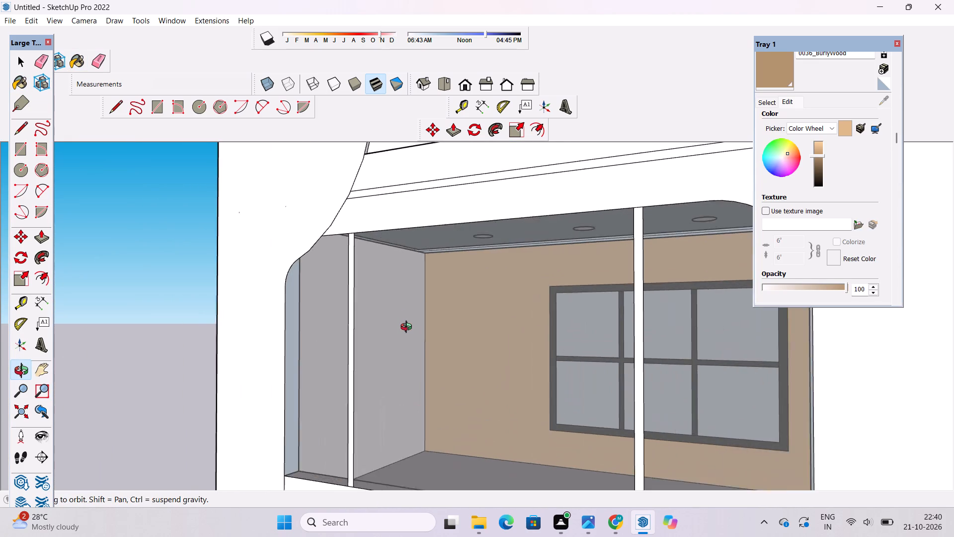
drag(426, 336, 488, 377)
scroll(488, 359, down, 5)
drag(487, 387, 467, 245)
scroll(441, 264, up, 4)
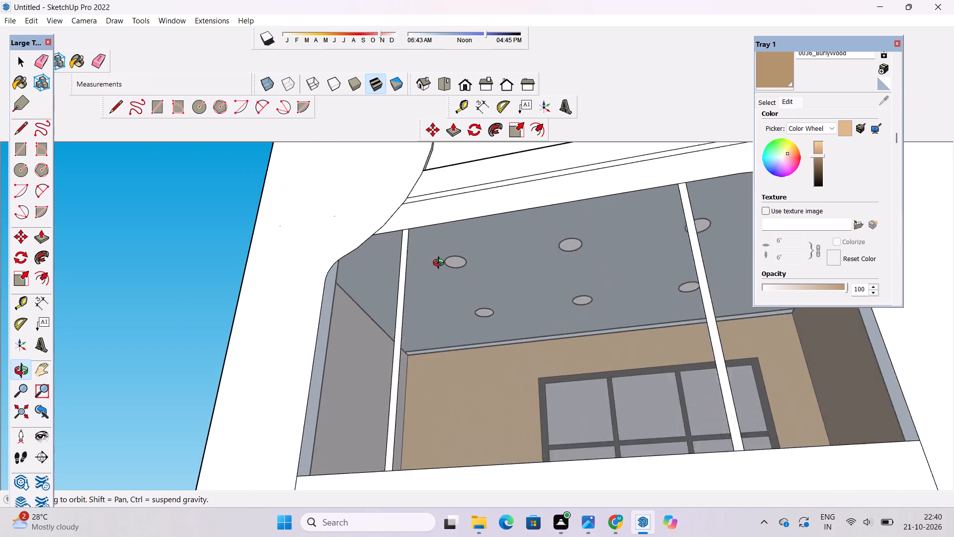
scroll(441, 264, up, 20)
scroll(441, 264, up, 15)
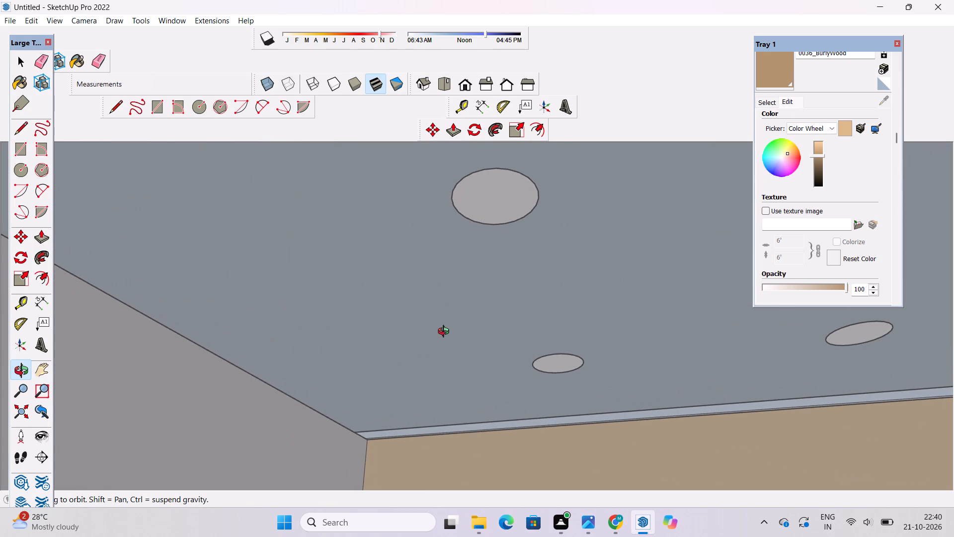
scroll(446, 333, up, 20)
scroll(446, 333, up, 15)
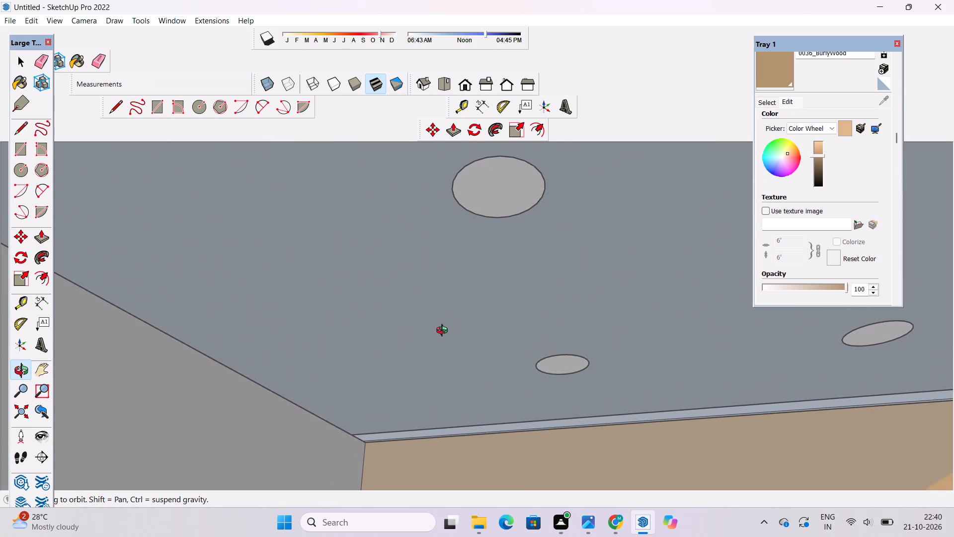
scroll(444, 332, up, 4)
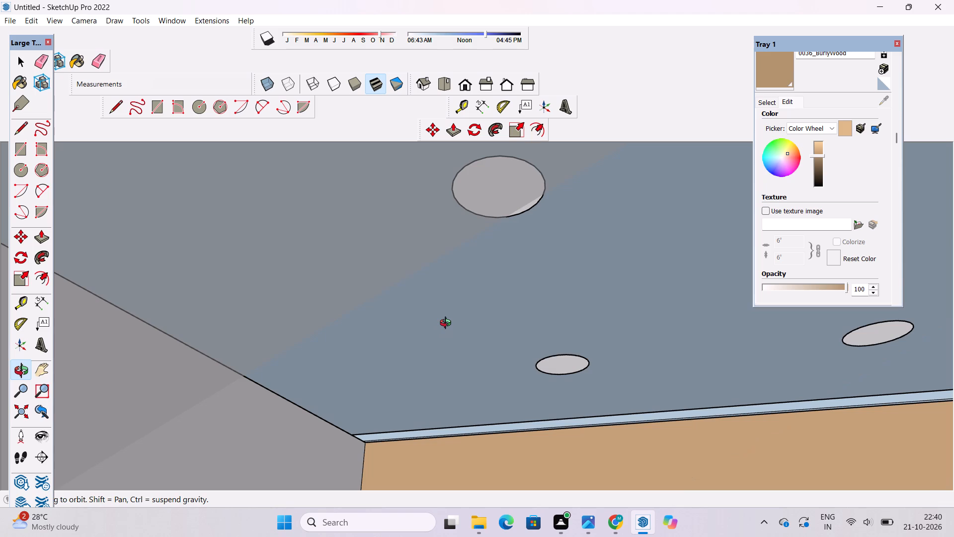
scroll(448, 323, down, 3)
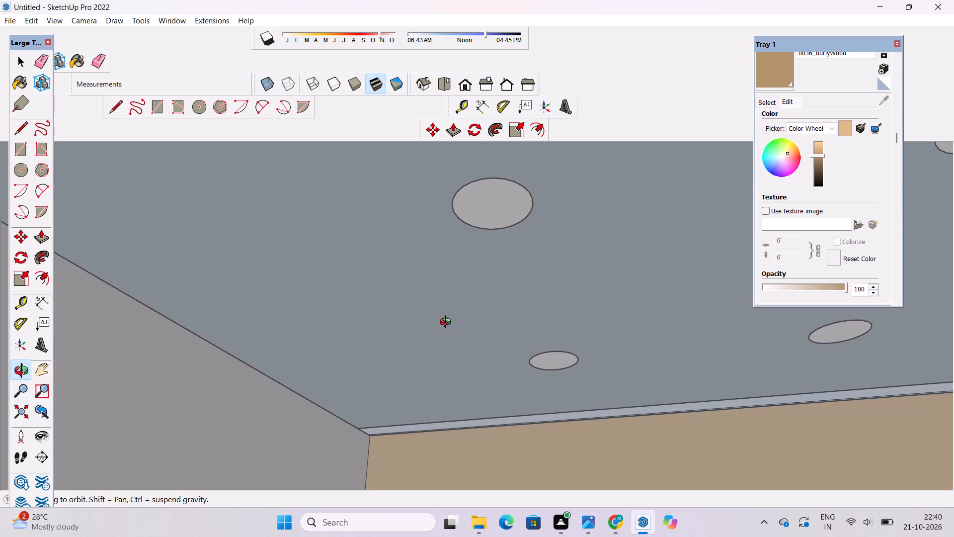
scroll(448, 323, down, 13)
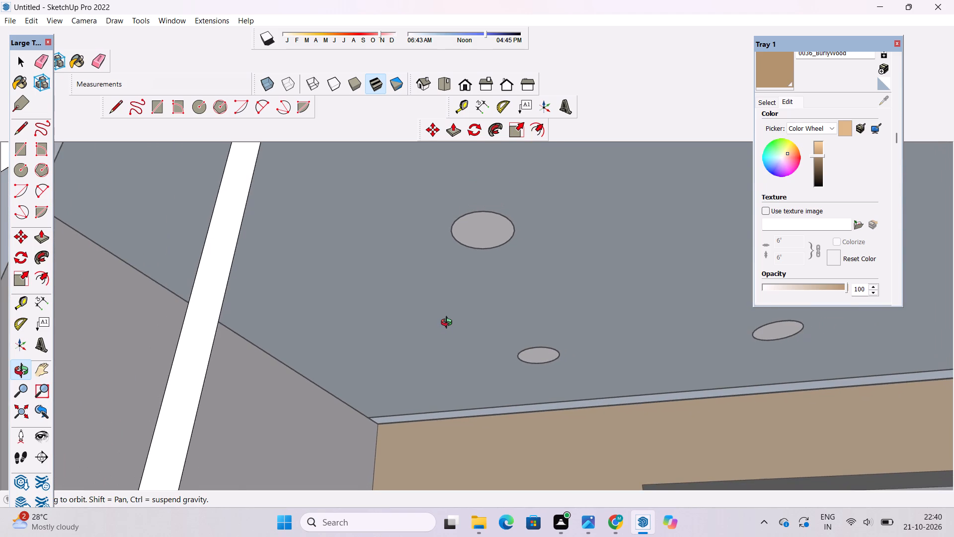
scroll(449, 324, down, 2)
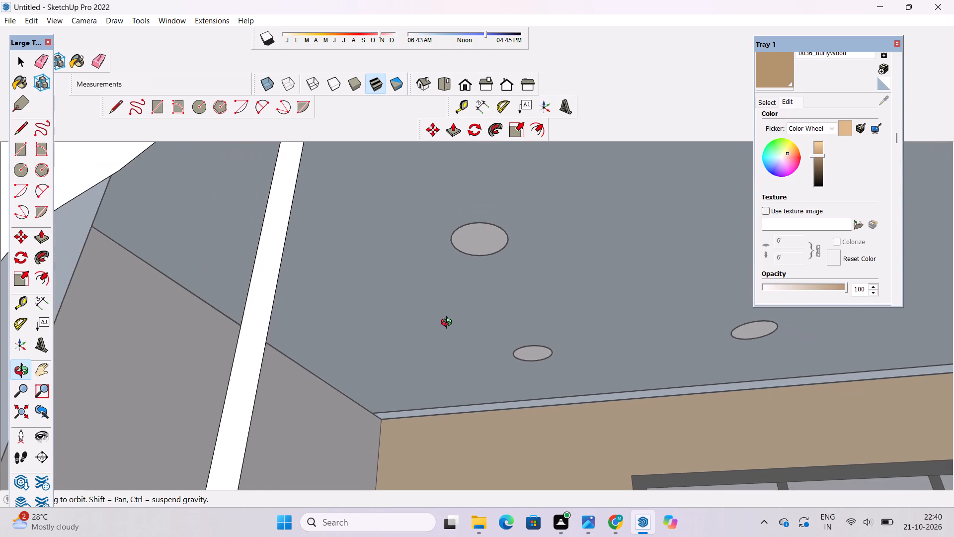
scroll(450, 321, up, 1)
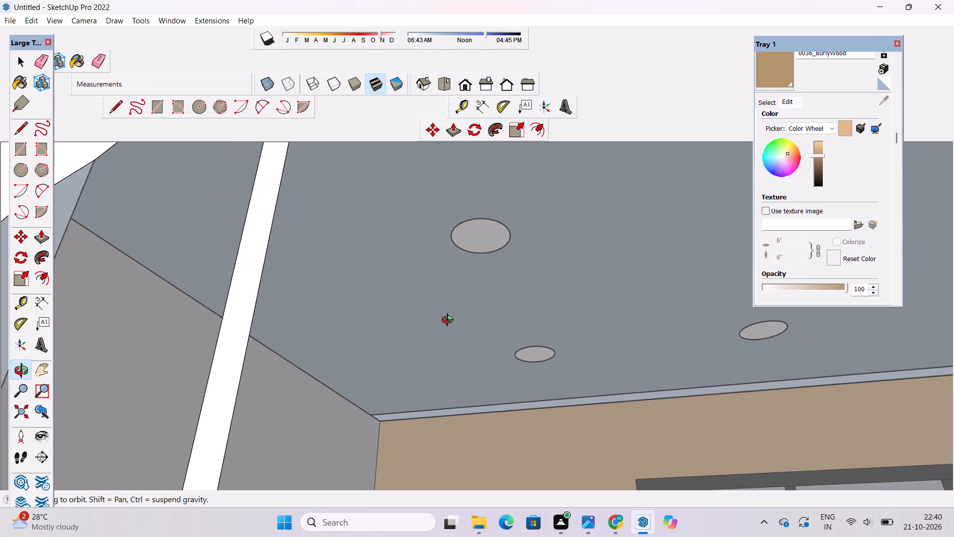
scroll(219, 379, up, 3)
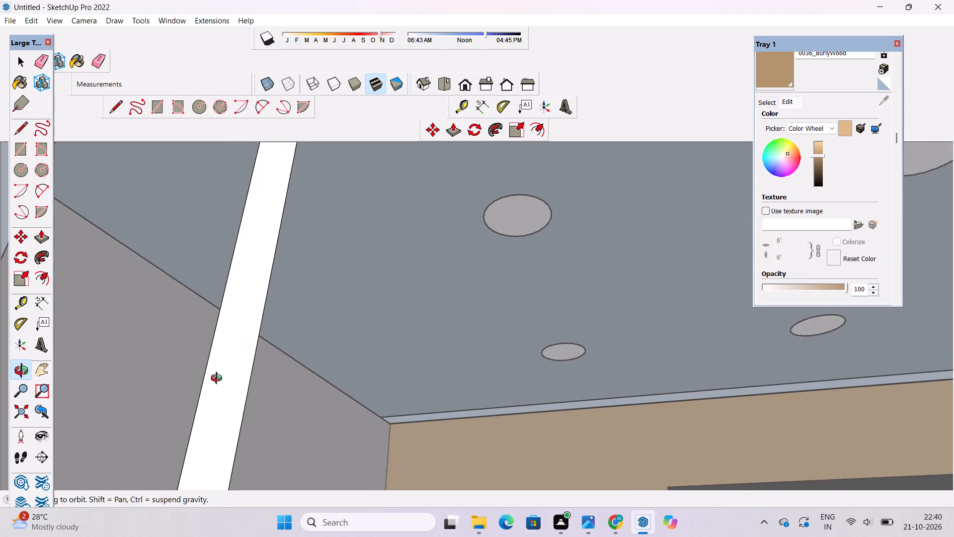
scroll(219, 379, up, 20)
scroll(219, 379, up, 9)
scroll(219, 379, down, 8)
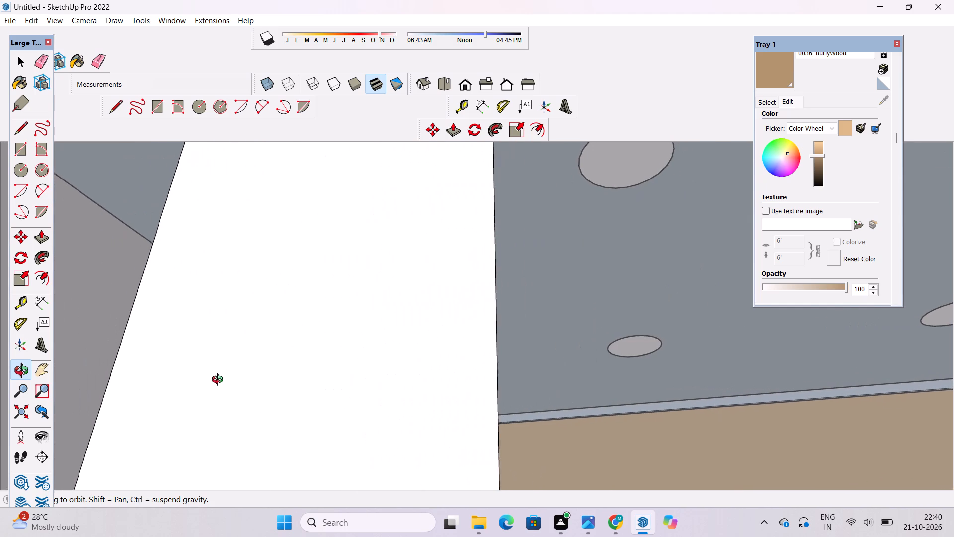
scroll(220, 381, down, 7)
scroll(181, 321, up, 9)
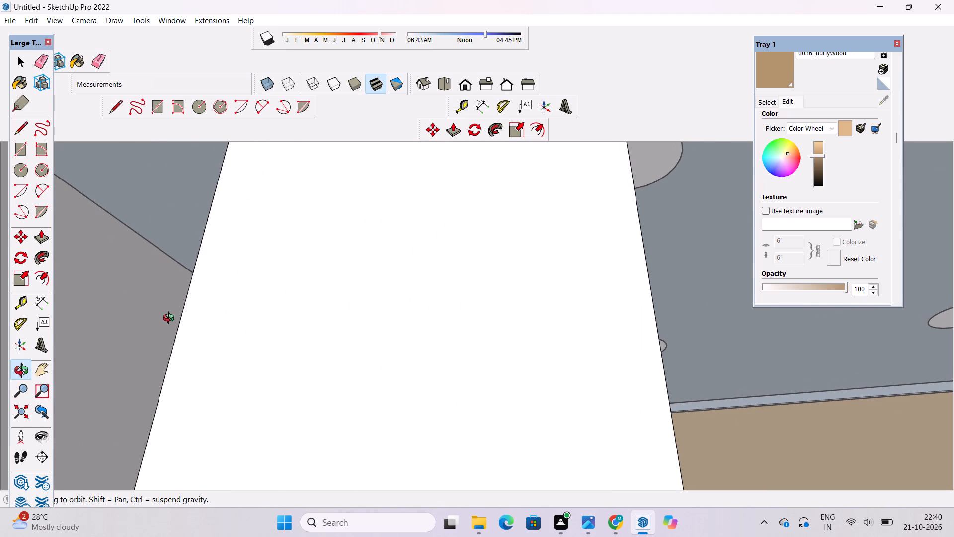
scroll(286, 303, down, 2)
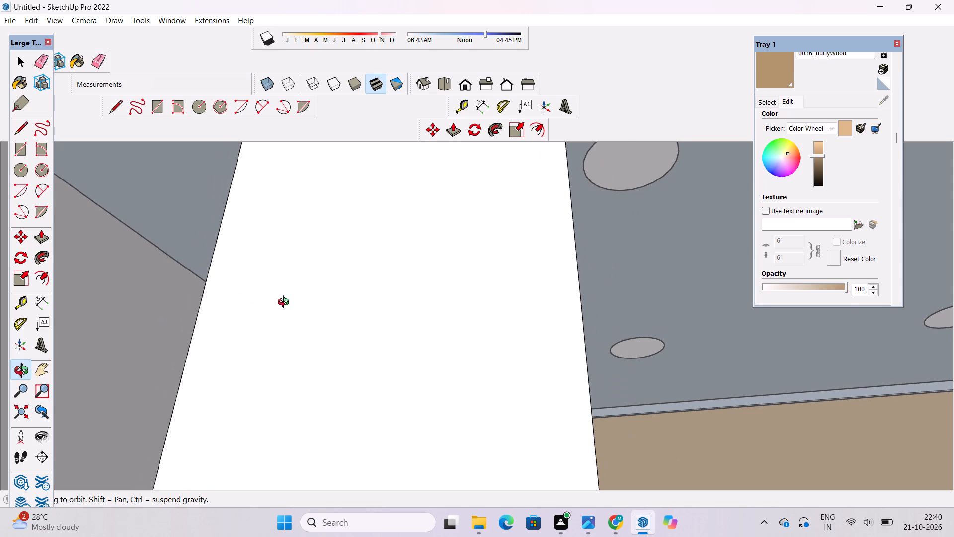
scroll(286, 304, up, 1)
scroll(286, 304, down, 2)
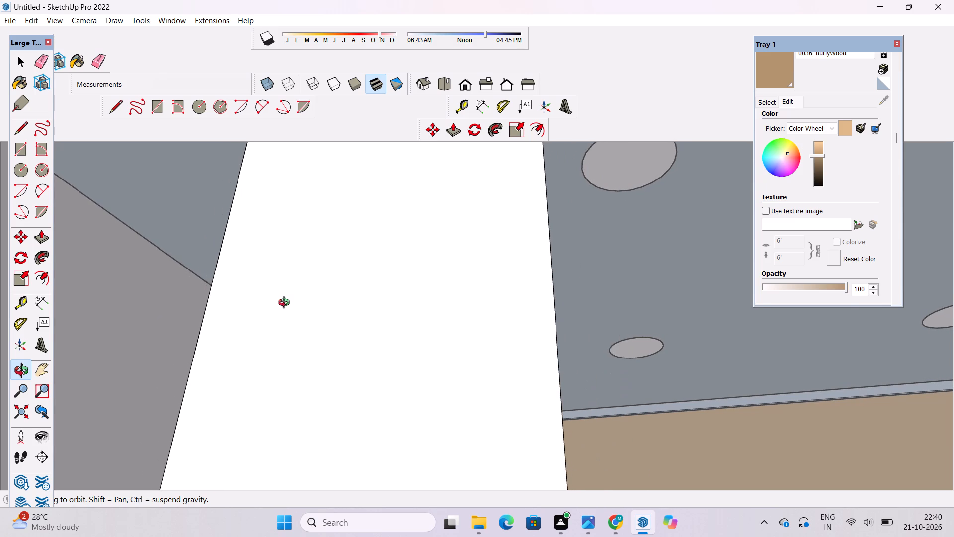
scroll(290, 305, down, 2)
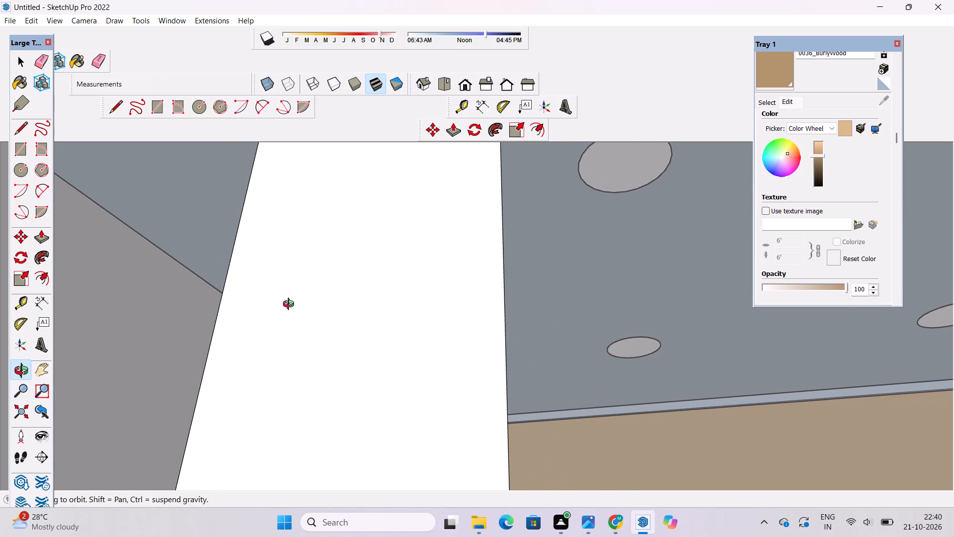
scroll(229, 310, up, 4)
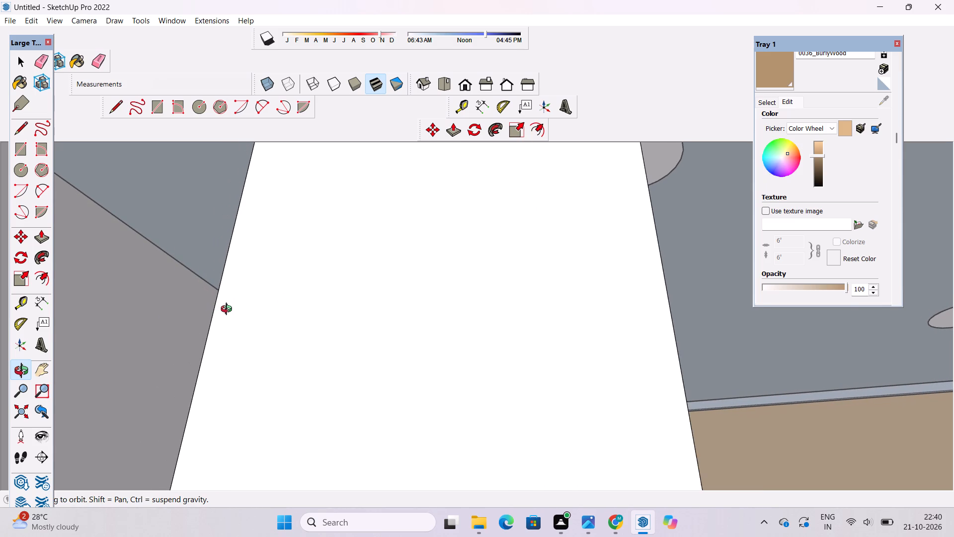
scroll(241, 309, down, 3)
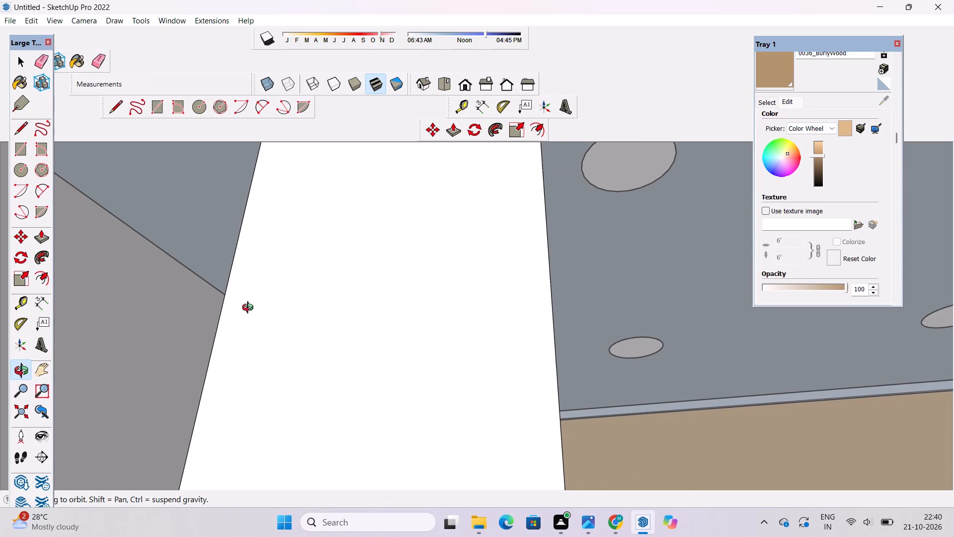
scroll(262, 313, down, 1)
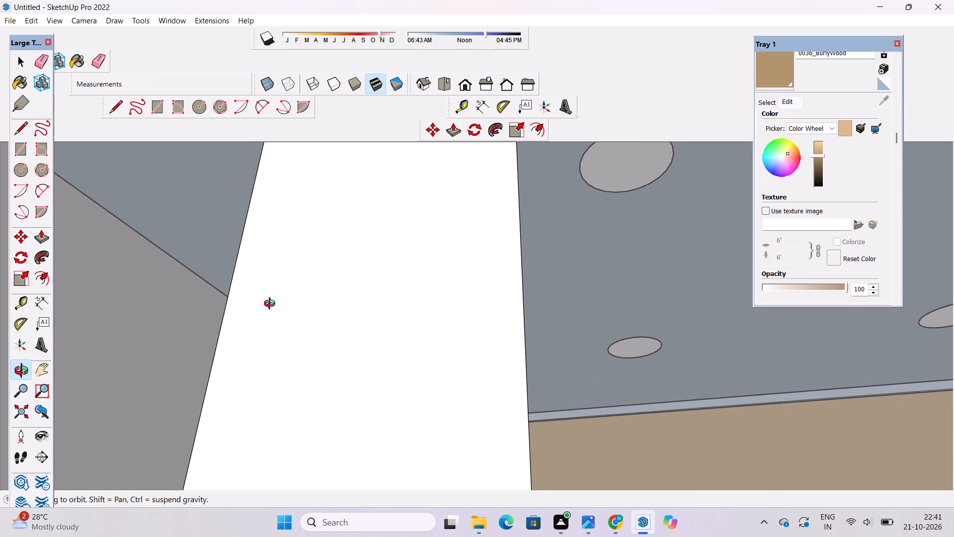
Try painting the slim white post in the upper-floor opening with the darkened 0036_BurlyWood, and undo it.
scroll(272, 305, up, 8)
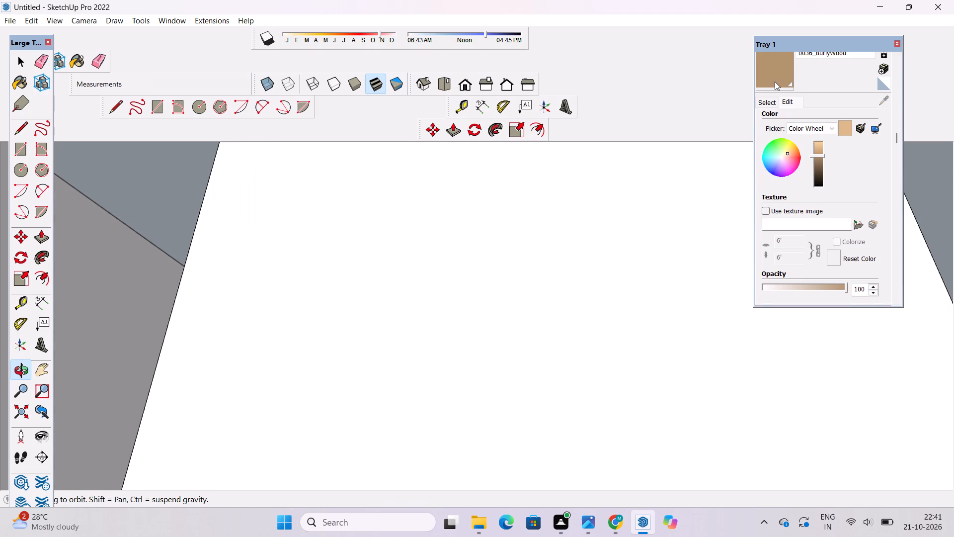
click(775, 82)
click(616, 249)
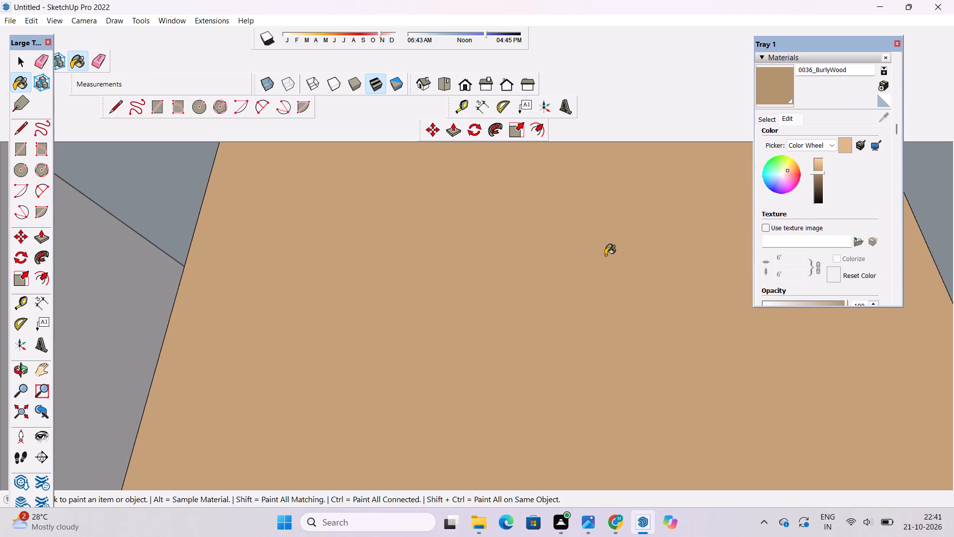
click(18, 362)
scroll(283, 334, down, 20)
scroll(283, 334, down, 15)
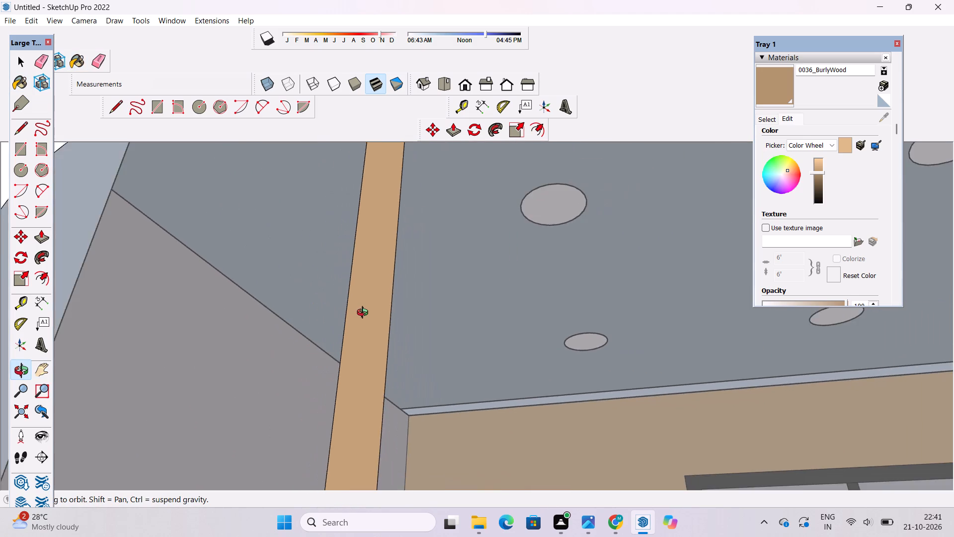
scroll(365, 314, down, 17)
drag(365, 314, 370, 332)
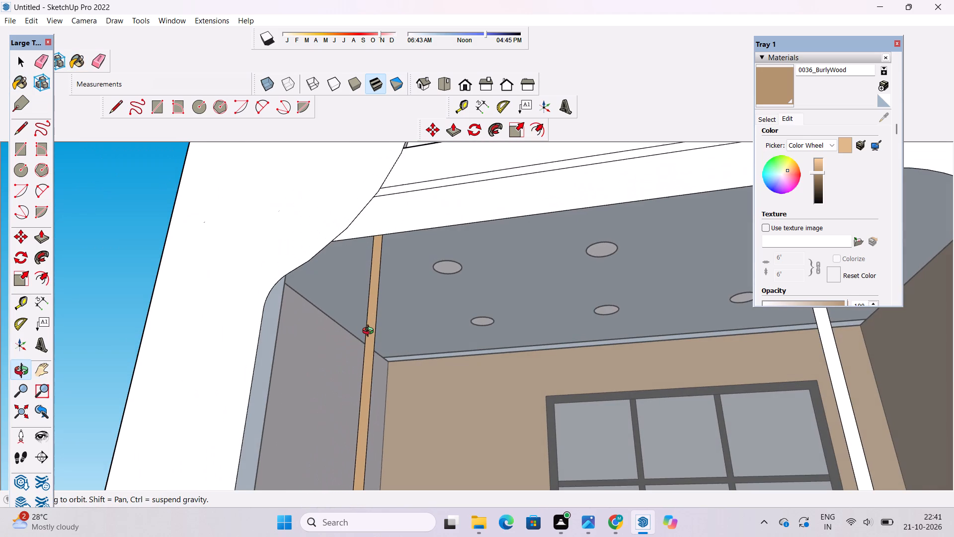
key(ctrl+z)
Paint the unpainted side wall behind the slim post, opposite the already painted side wall, with the darkened 0036_BurlyWood.
drag(373, 277, 382, 320)
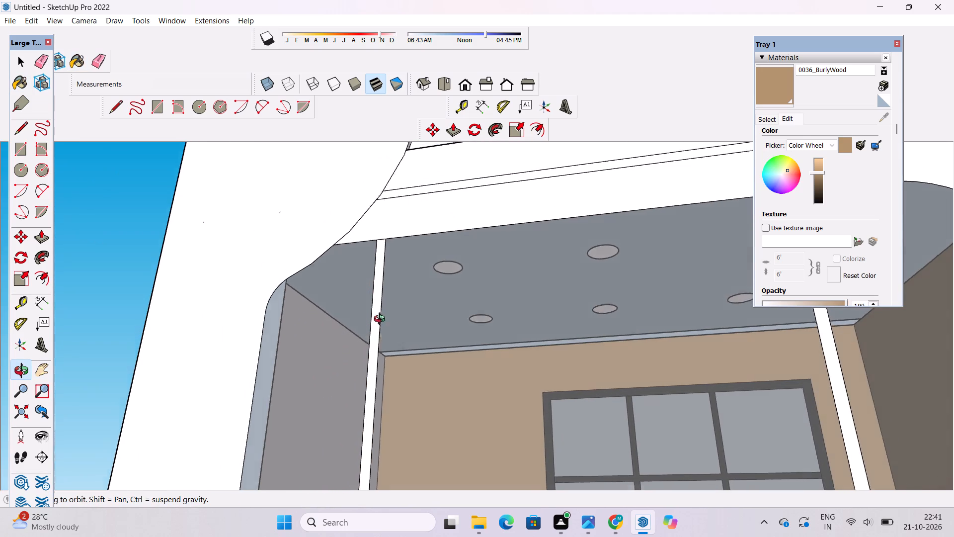
drag(382, 320, 382, 324)
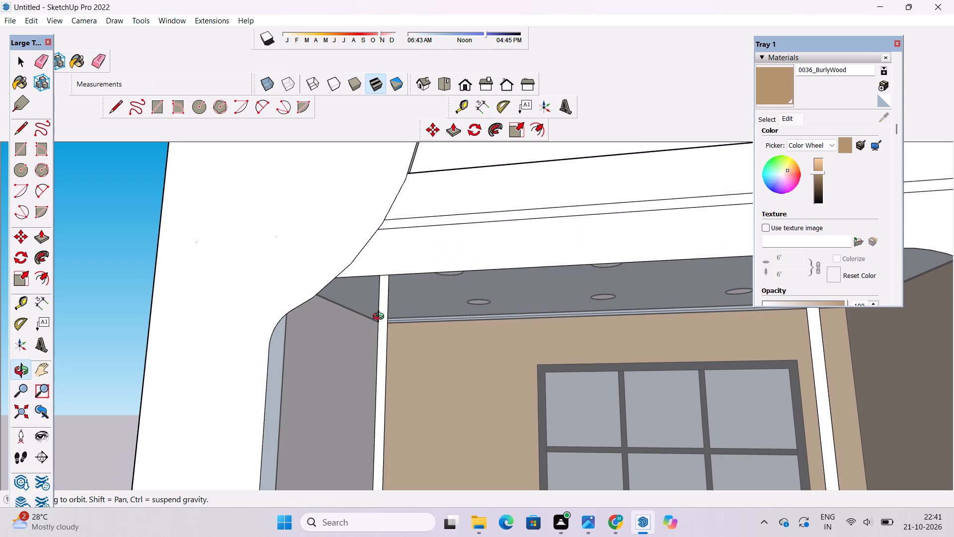
shift+drag(394, 363, 400, 335)
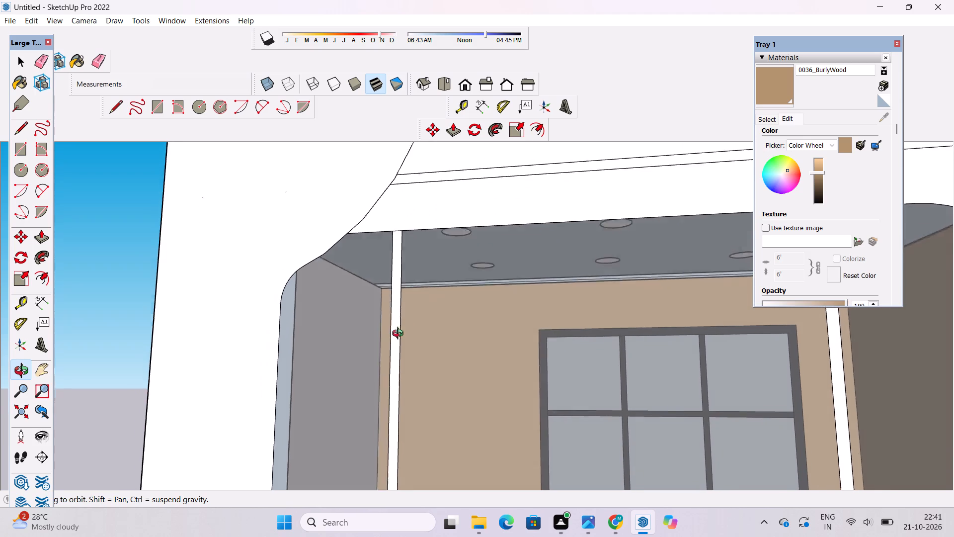
shift+drag(400, 335, 387, 350)
scroll(386, 350, up, 10)
shift+drag(386, 350, 537, 323)
drag(537, 323, 384, 329)
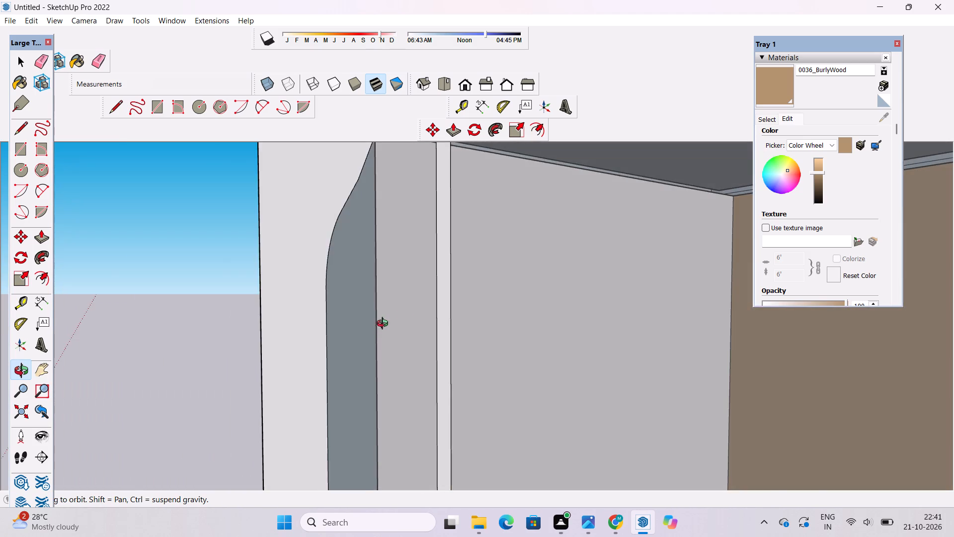
scroll(408, 315, up, 17)
shift+drag(501, 297, 385, 341)
scroll(583, 331, up, 3)
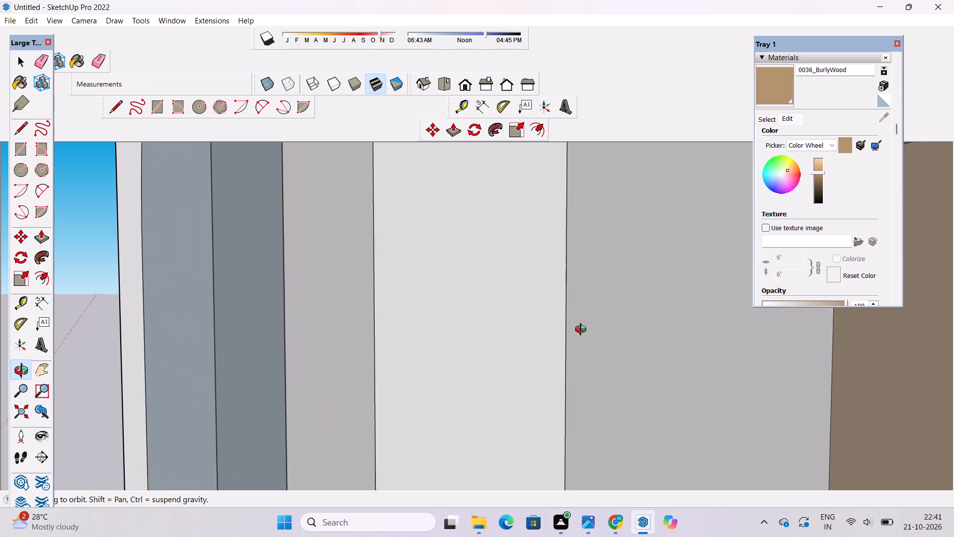
scroll(583, 331, up, 20)
scroll(583, 331, up, 15)
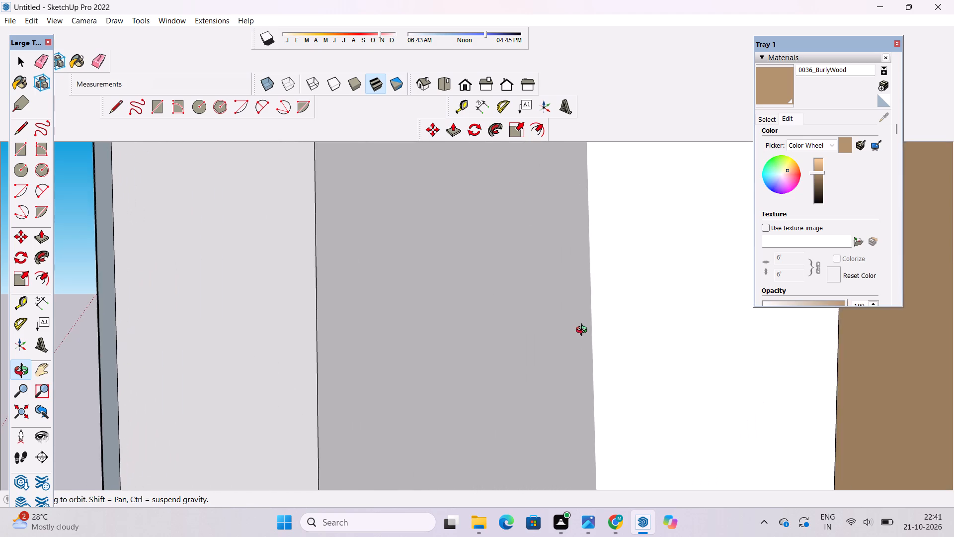
scroll(584, 331, up, 7)
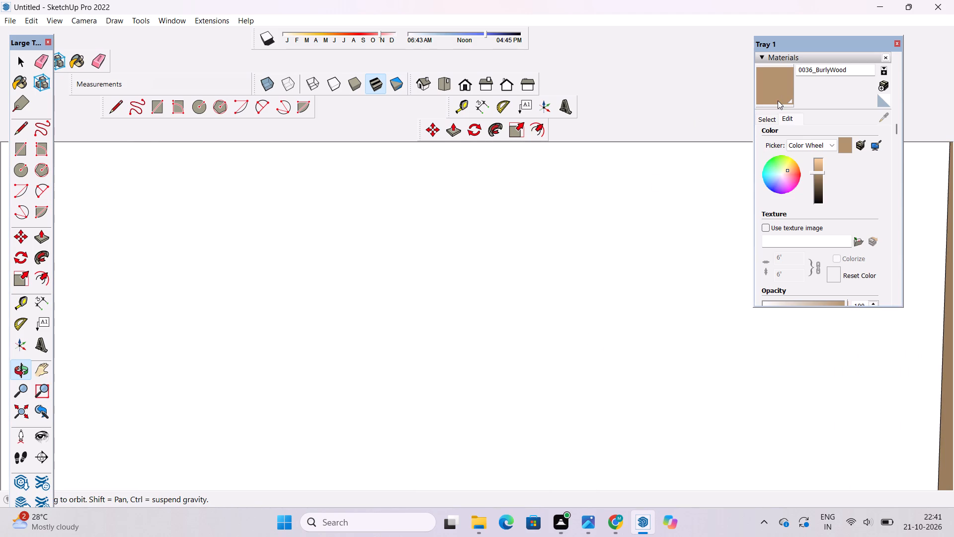
click(776, 98)
click(593, 330)
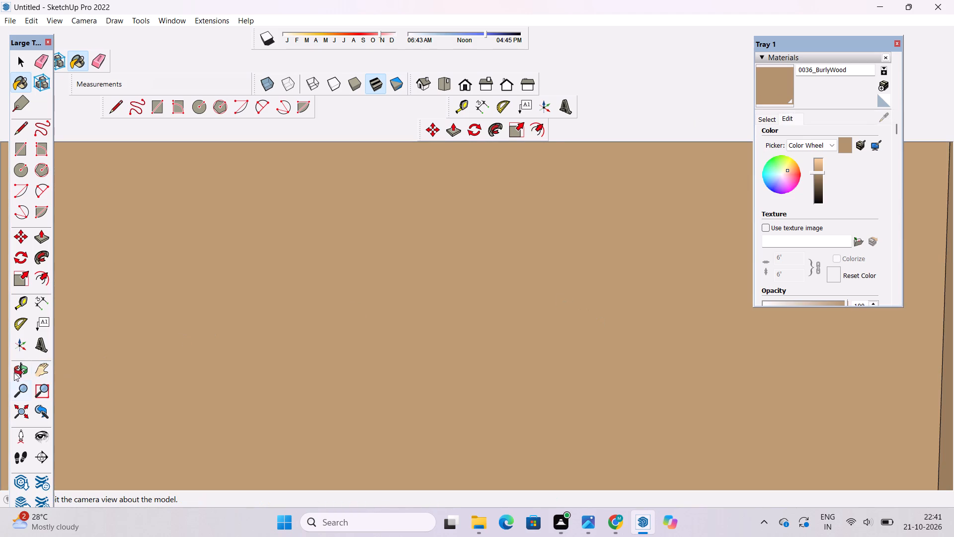
Review the upper-floor room's painted walls and window from the front of the whole building.
click(12, 364)
scroll(241, 348, down, 20)
scroll(241, 348, down, 13)
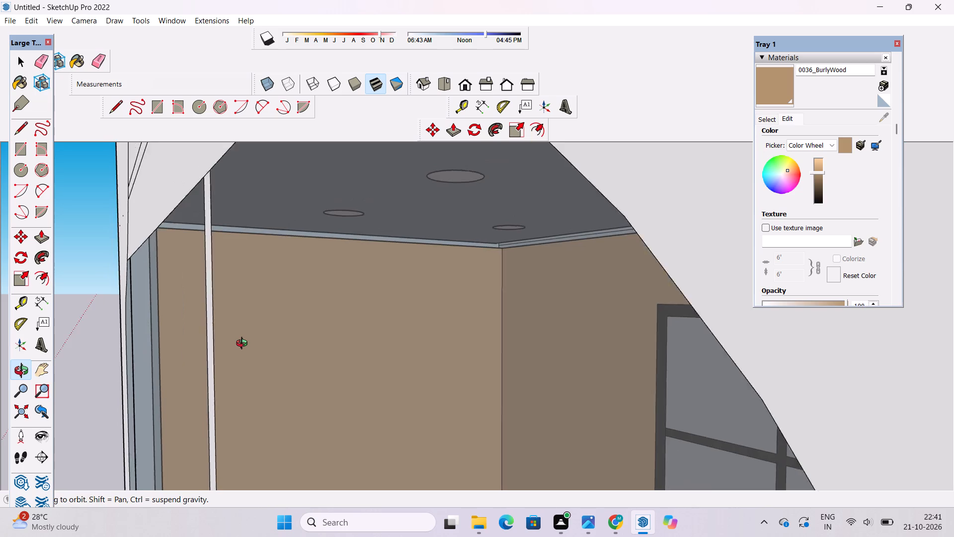
scroll(244, 345, down, 5)
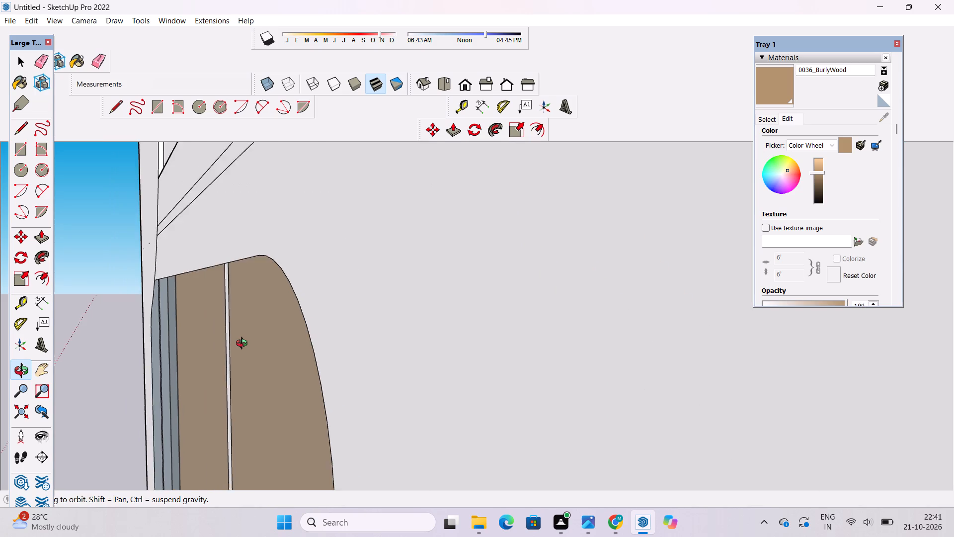
scroll(244, 345, down, 19)
drag(327, 367, 583, 365)
scroll(581, 359, down, 6)
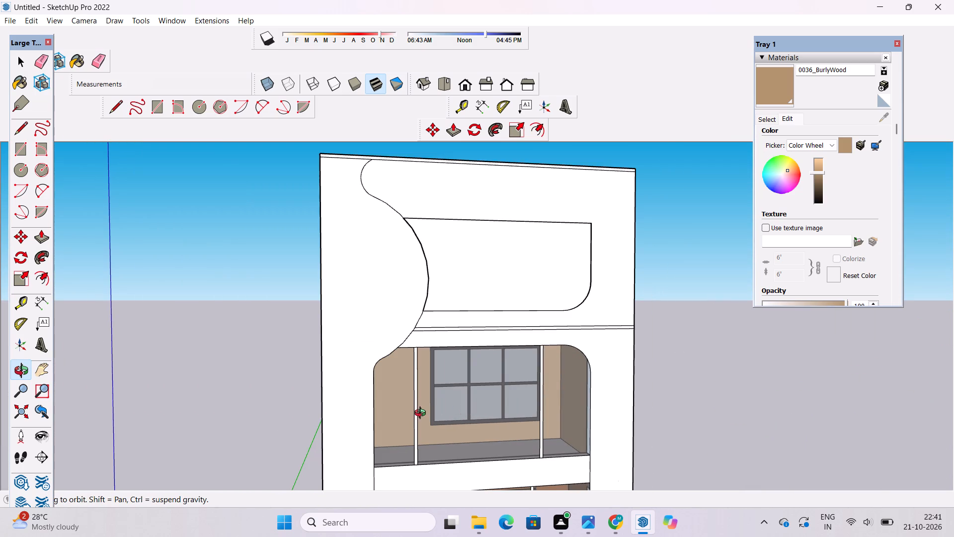
Paint the slim white post in front of the upper-floor window with 0136_Charcoal from the Colors-Named collection.
shift+drag(453, 416, 437, 371)
scroll(437, 371, up, 5)
shift+drag(437, 371, 430, 367)
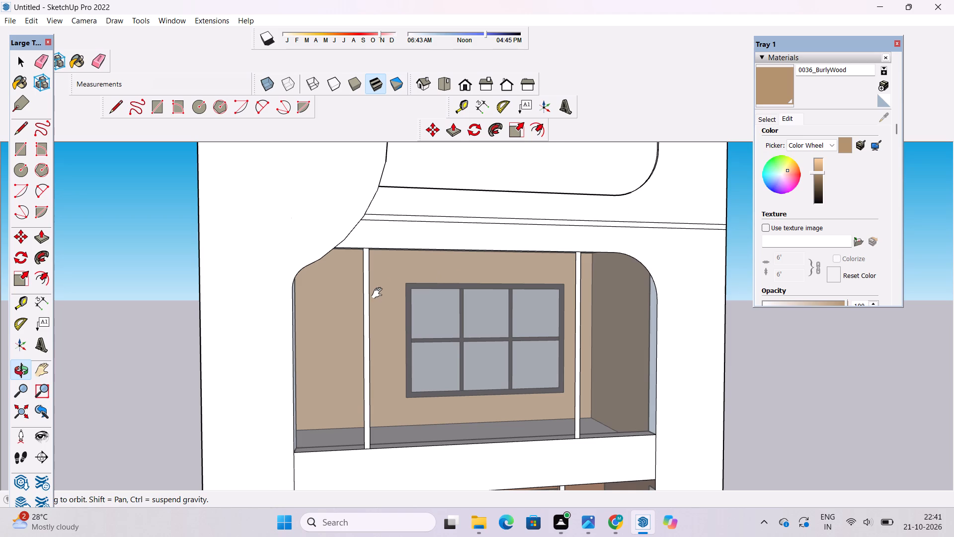
shift+scroll(374, 287, down, 5)
shift+click(386, 278)
drag(385, 281, 366, 286)
shift+drag(382, 277, 362, 297)
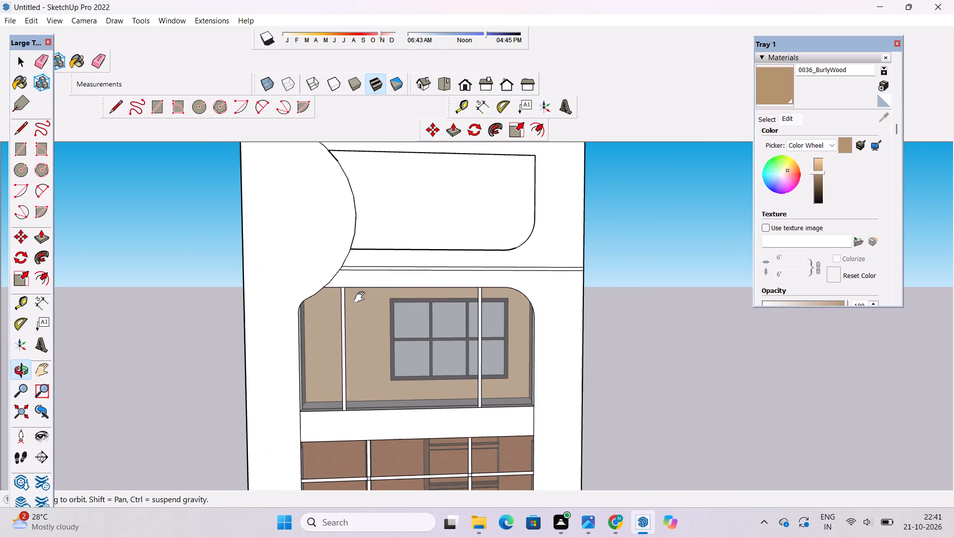
click(764, 119)
scroll(802, 196, down, 5)
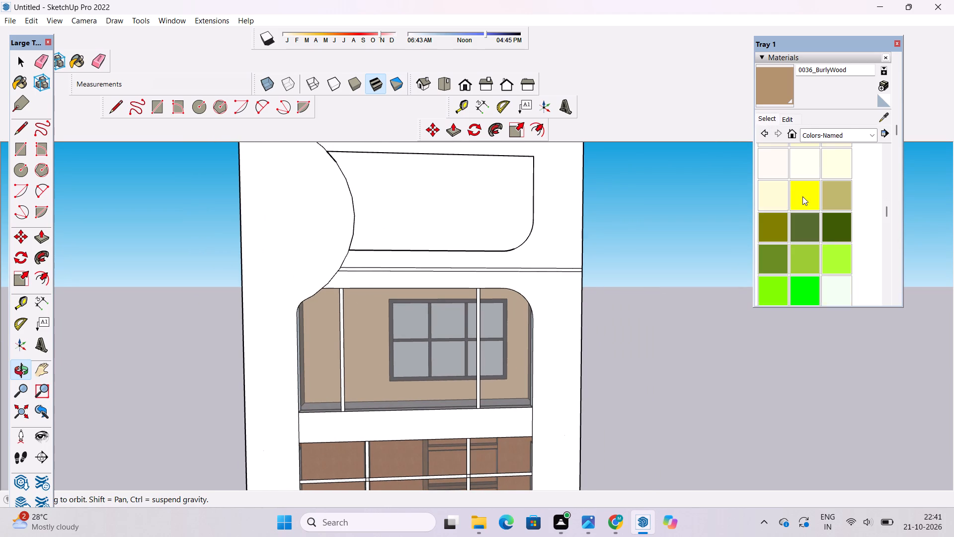
scroll(802, 196, down, 18)
scroll(802, 196, up, 4)
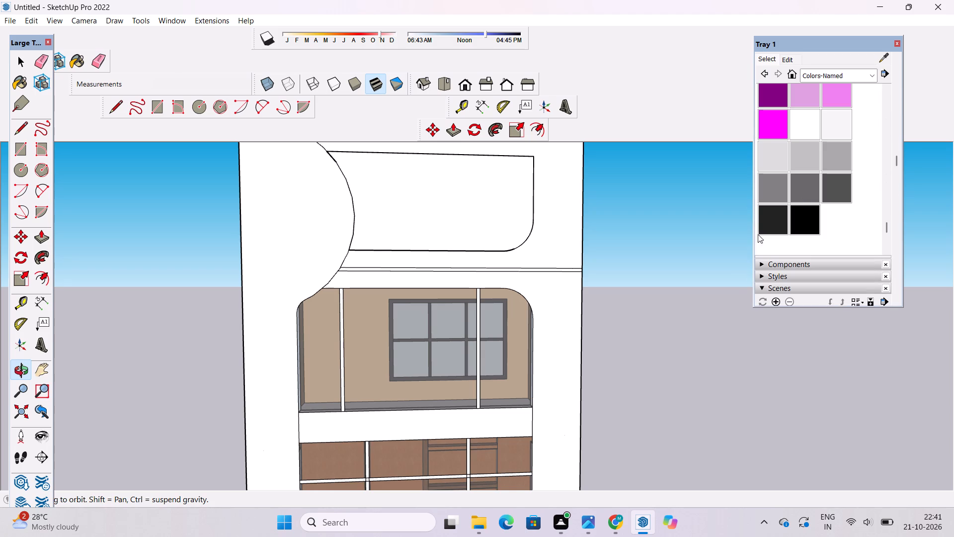
click(765, 210)
scroll(476, 314, up, 9)
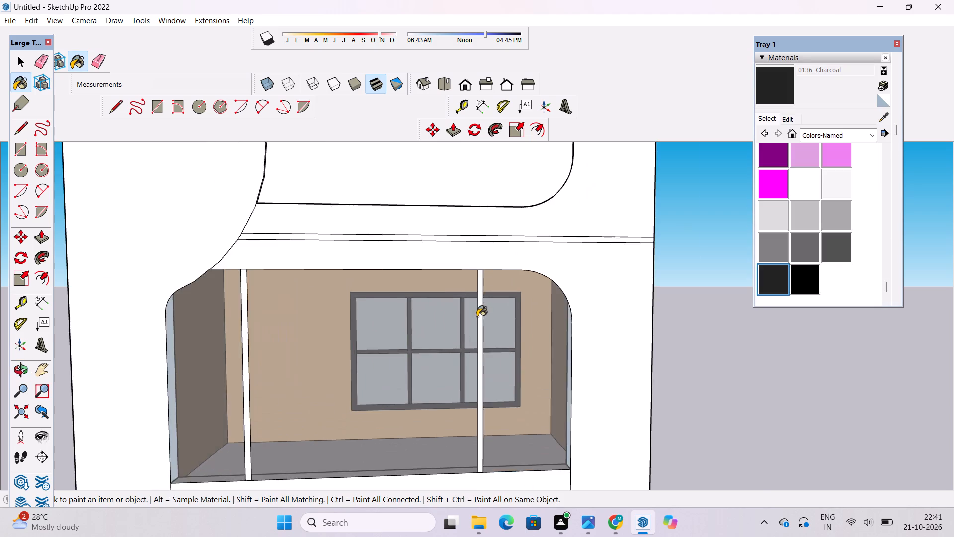
scroll(477, 317, up, 3)
click(489, 288)
Paint the remaining slim white post in the upper-floor opening with 0136_Charcoal.
scroll(489, 288, down, 10)
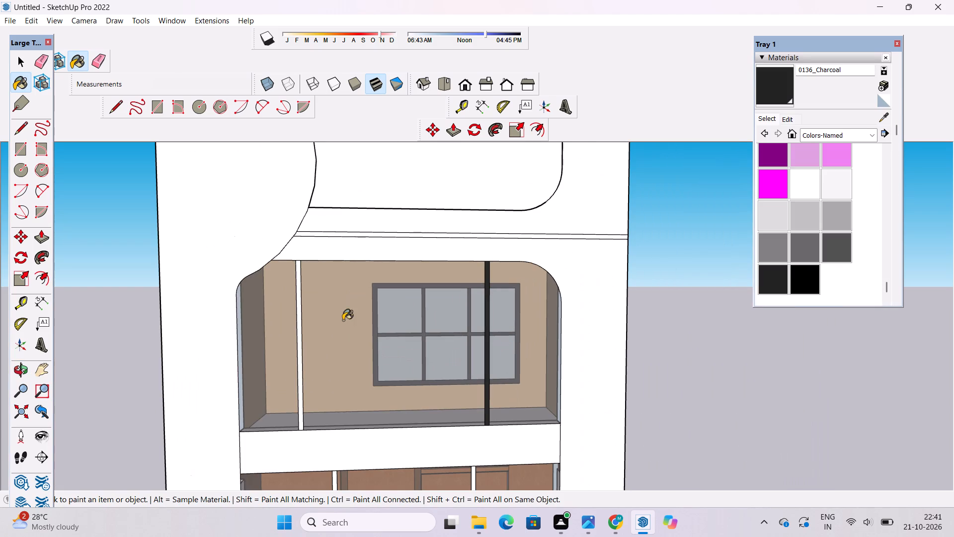
scroll(294, 357, up, 12)
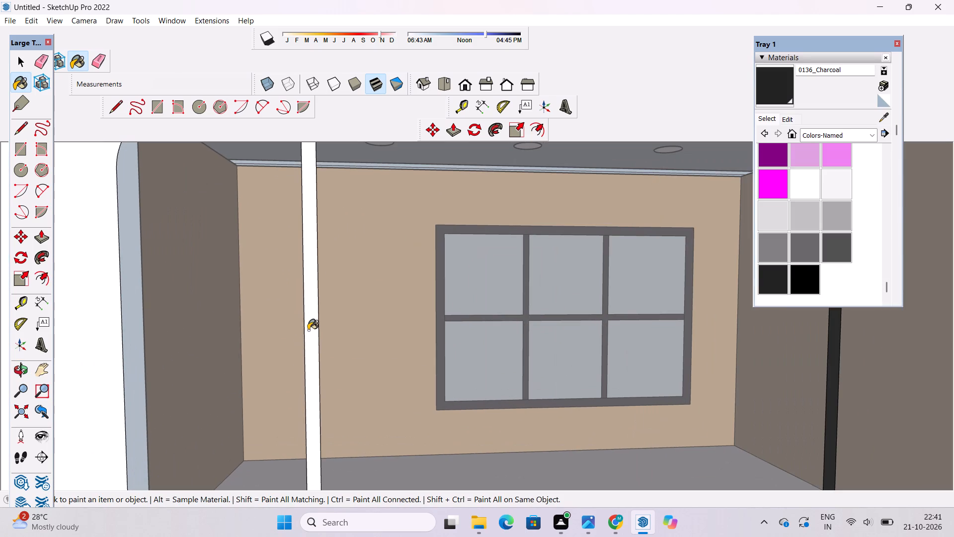
click(308, 330)
Paint the ground-floor glazing bars around the first crossing with 0136_Charcoal: the crossing square, the vertical bar above and below, and both adjoining horizontal segments.
scroll(308, 289, down, 7)
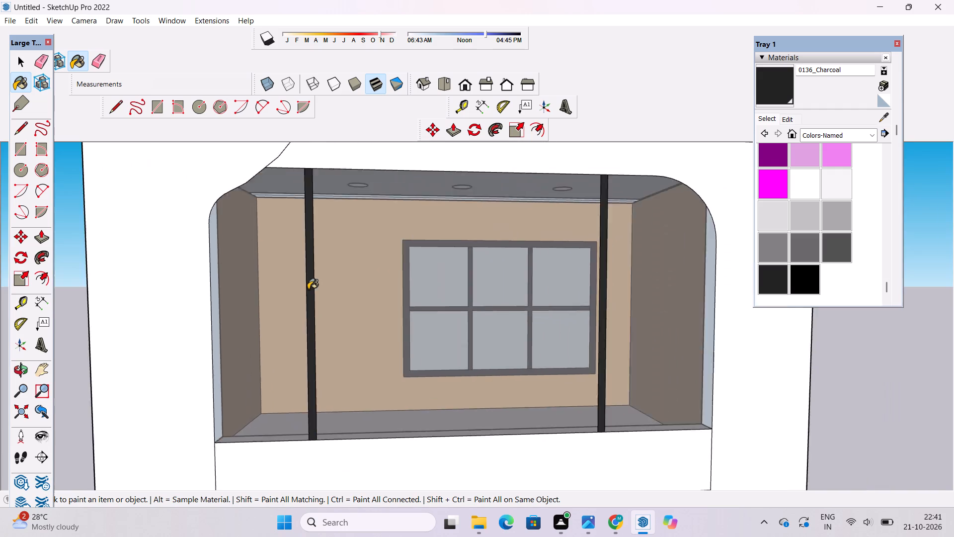
scroll(308, 289, down, 11)
scroll(414, 206, down, 4)
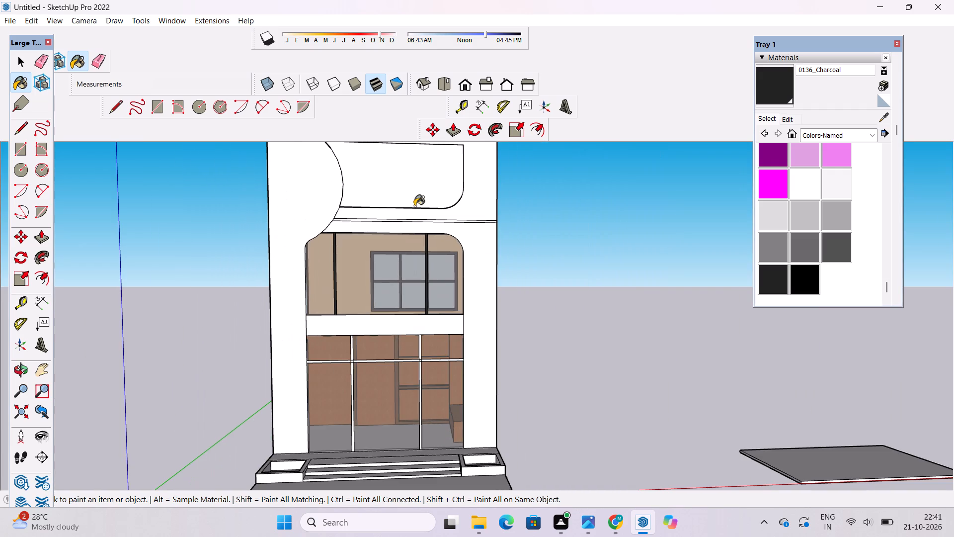
scroll(388, 366, up, 11)
scroll(349, 336, up, 4)
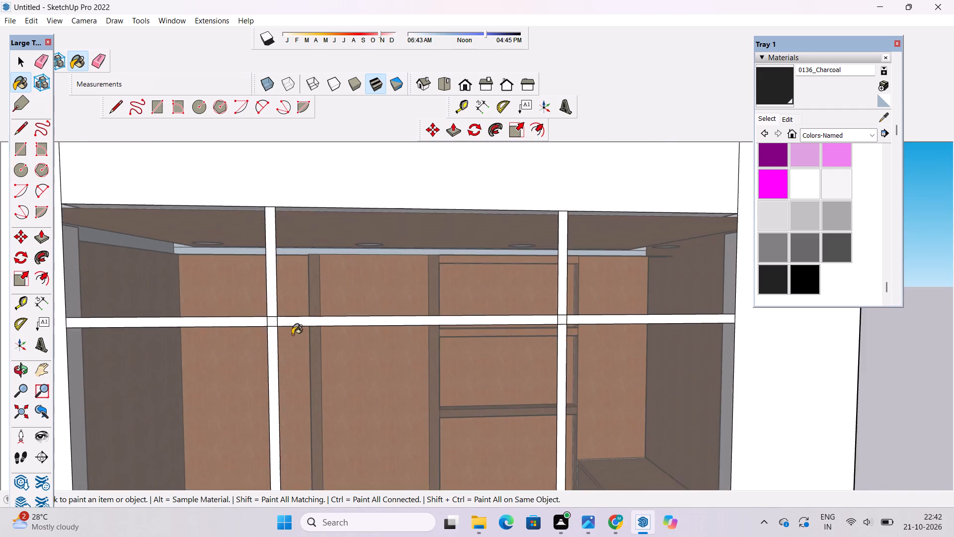
scroll(292, 335, up, 13)
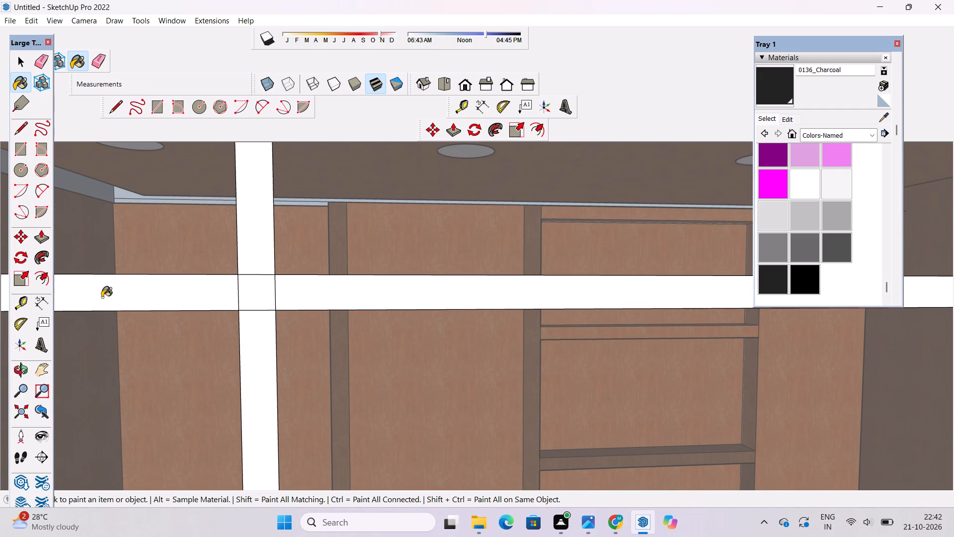
scroll(102, 297, up, 2)
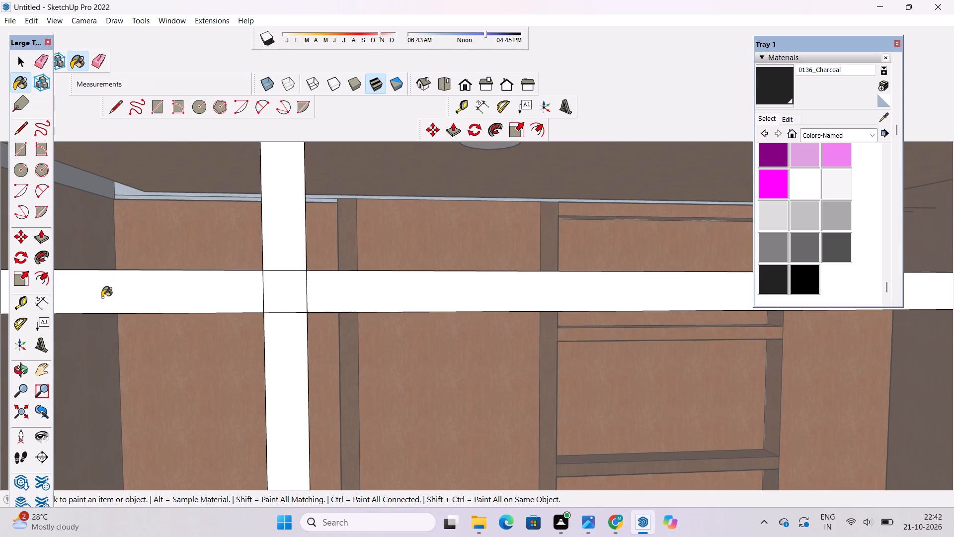
scroll(102, 297, down, 1)
scroll(245, 287, up, 5)
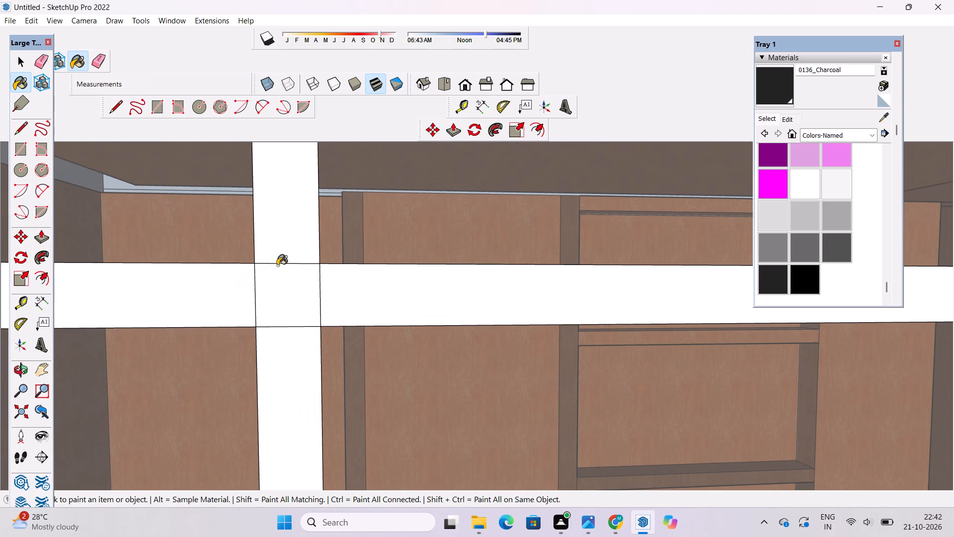
drag(277, 266, 281, 276)
drag(283, 302, 283, 325)
click(285, 254)
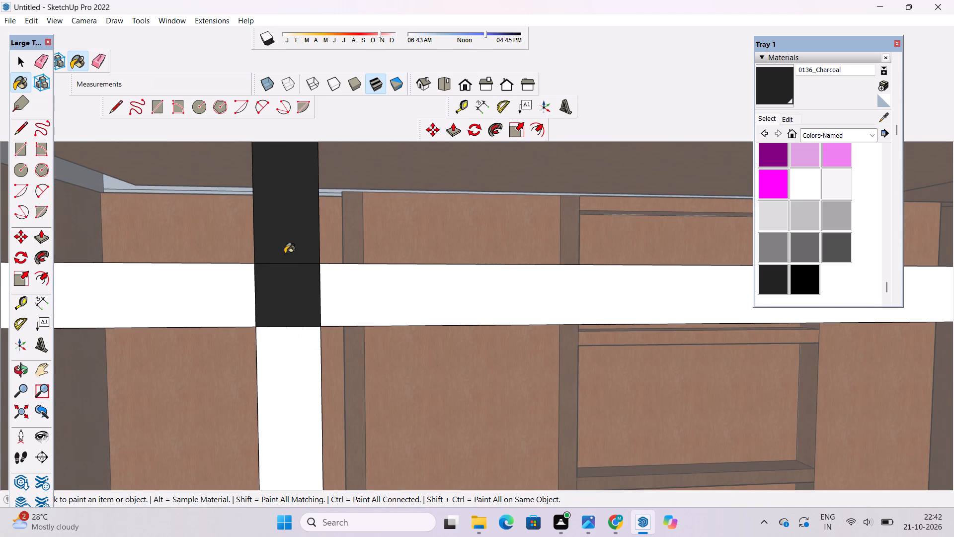
click(209, 293)
click(351, 285)
click(290, 348)
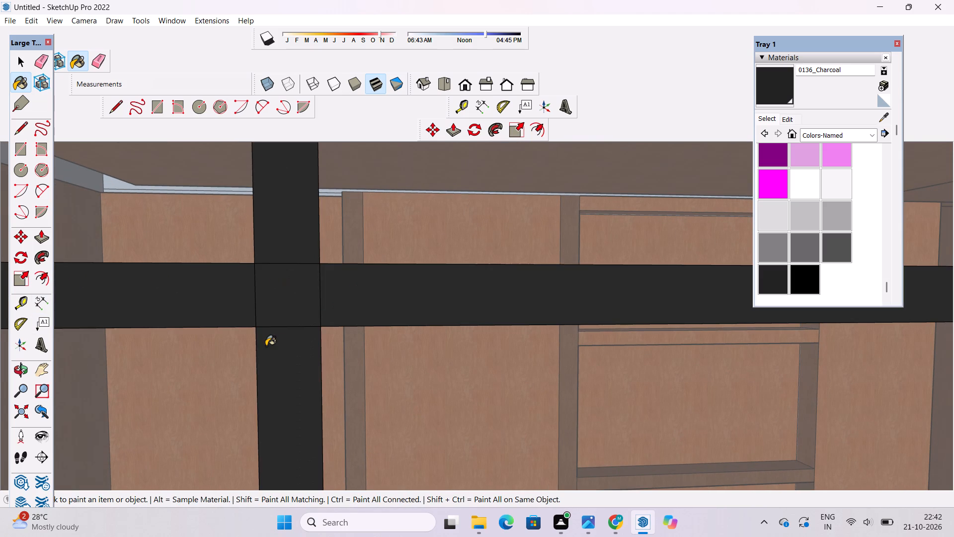
Paint the remaining white ground-floor glazing bars around the second crossing with 0136_Charcoal, including the crossing square, both vertical parts and the last horizontal segment.
scroll(264, 345, down, 3)
scroll(263, 341, up, 1)
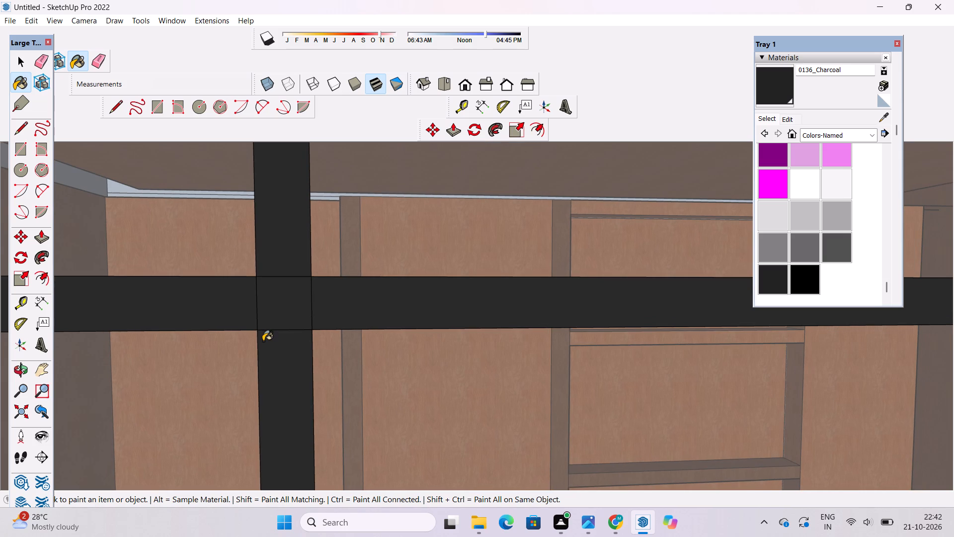
scroll(263, 341, up, 1)
scroll(263, 341, down, 8)
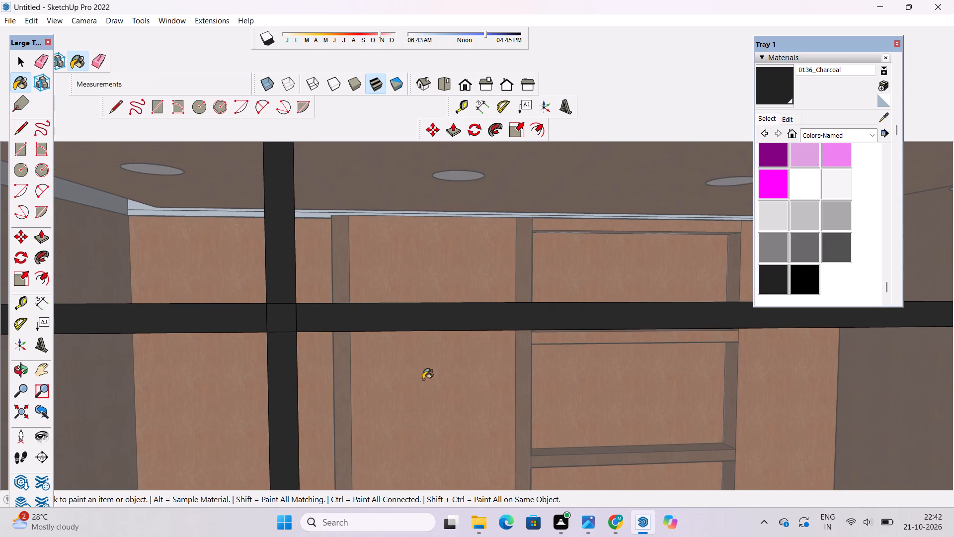
scroll(417, 358, down, 20)
scroll(417, 358, down, 1)
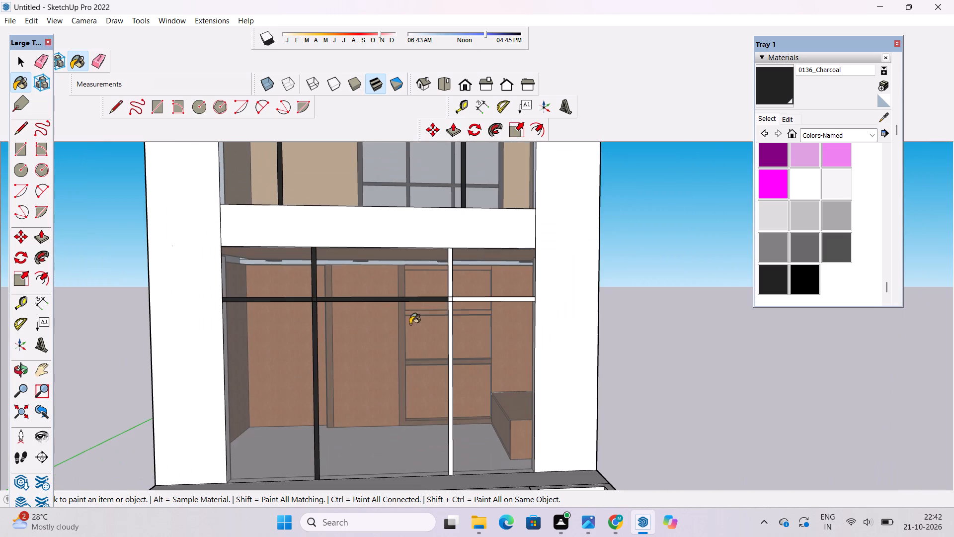
scroll(449, 319, up, 11)
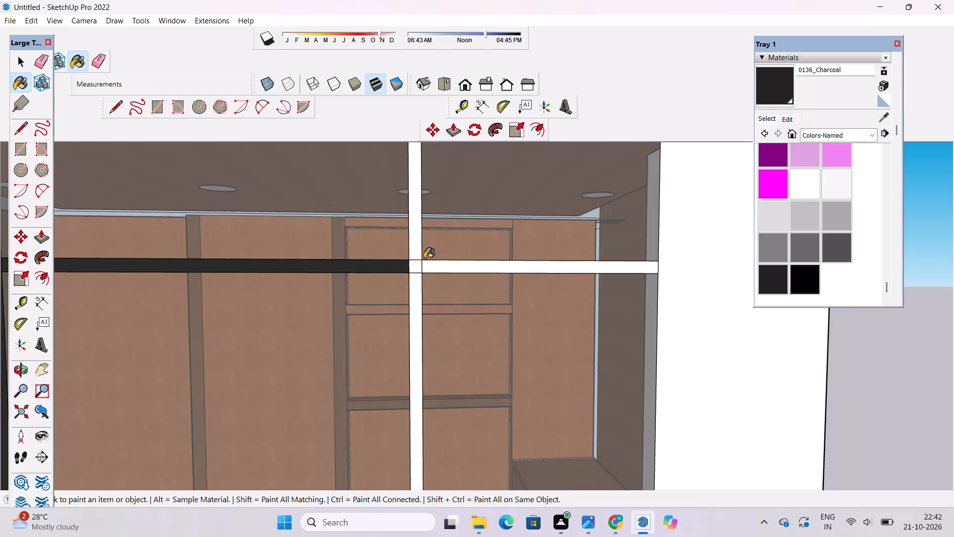
click(424, 259)
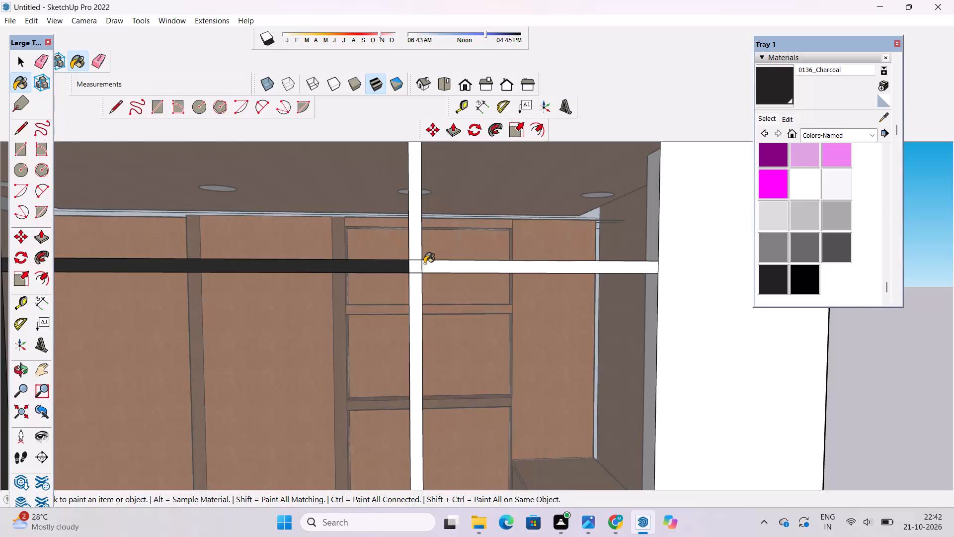
key(ctrl+z)
click(416, 265)
click(412, 241)
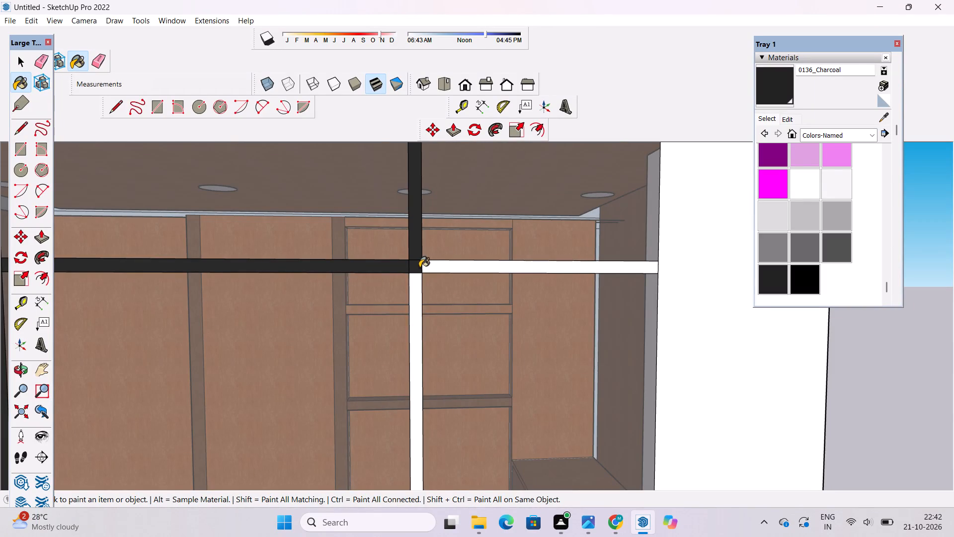
click(428, 268)
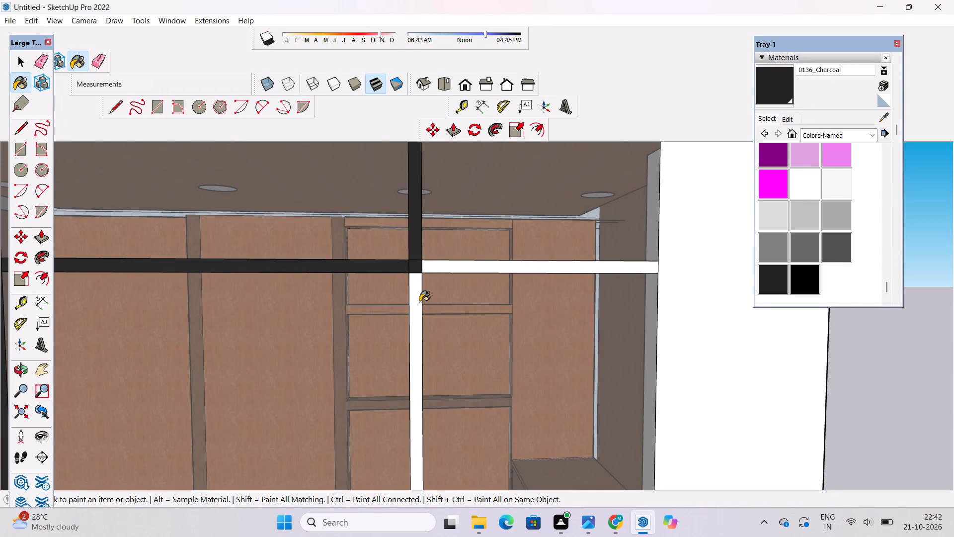
click(418, 300)
Review the building's front with its charcoal posts and glazing bars from several distances and angles.
scroll(430, 320, down, 17)
scroll(571, 327, down, 4)
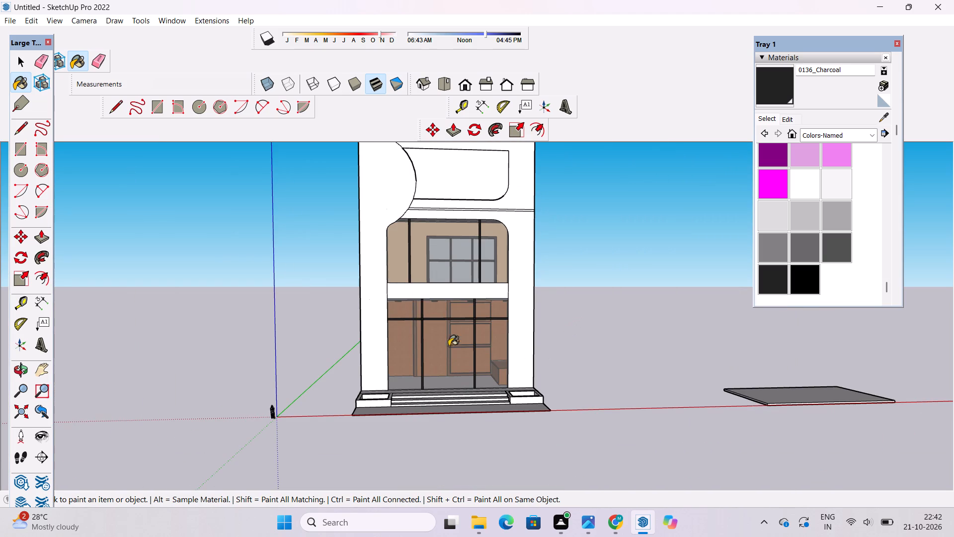
scroll(439, 229, up, 12)
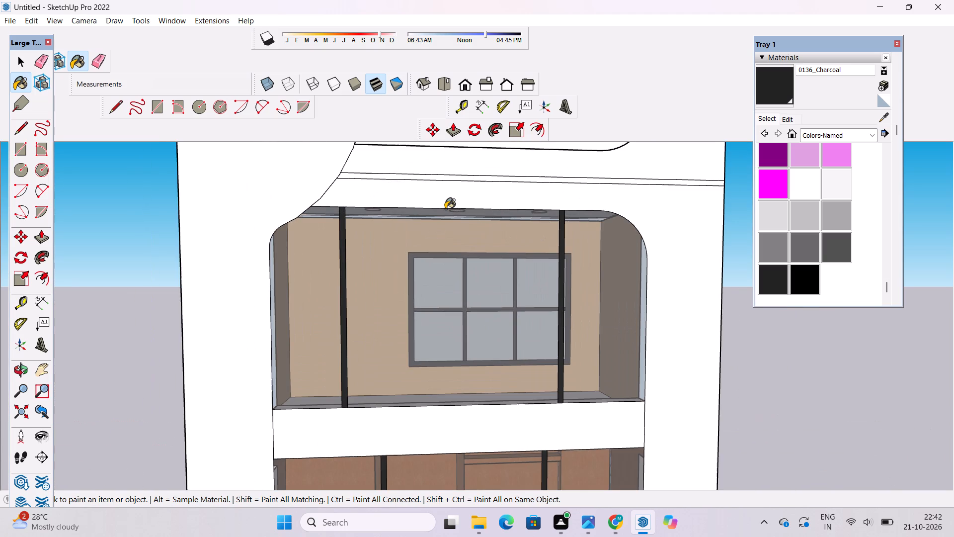
scroll(445, 209, down, 15)
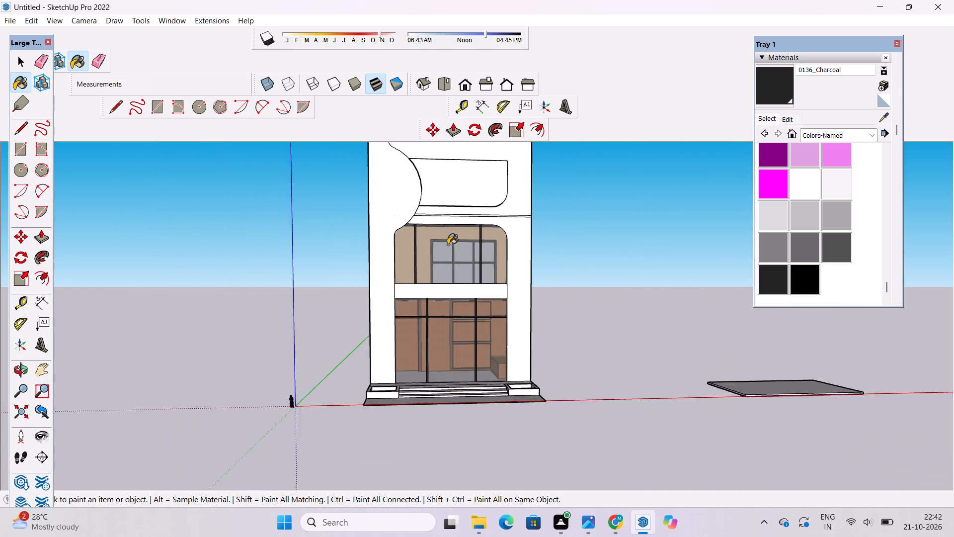
scroll(448, 245, down, 1)
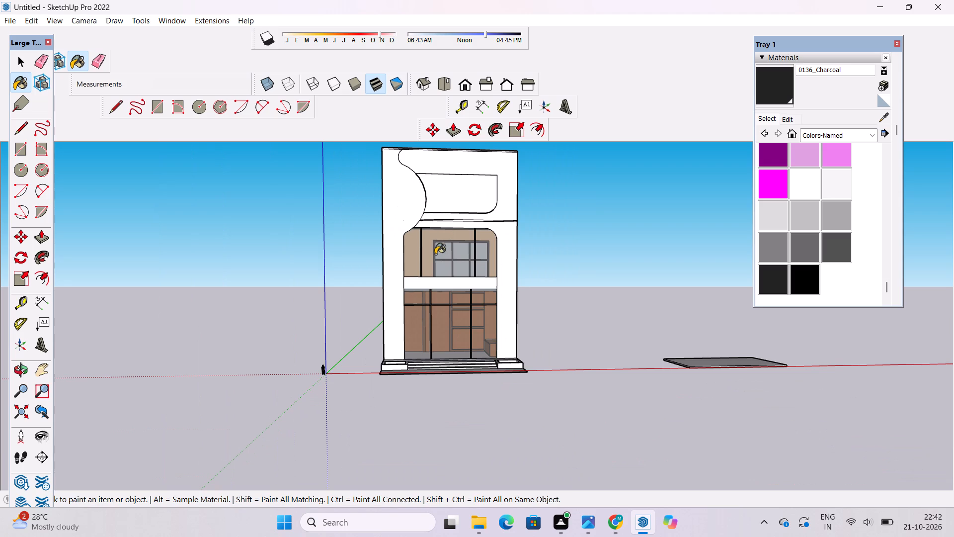
scroll(435, 254, down, 2)
scroll(425, 197, up, 8)
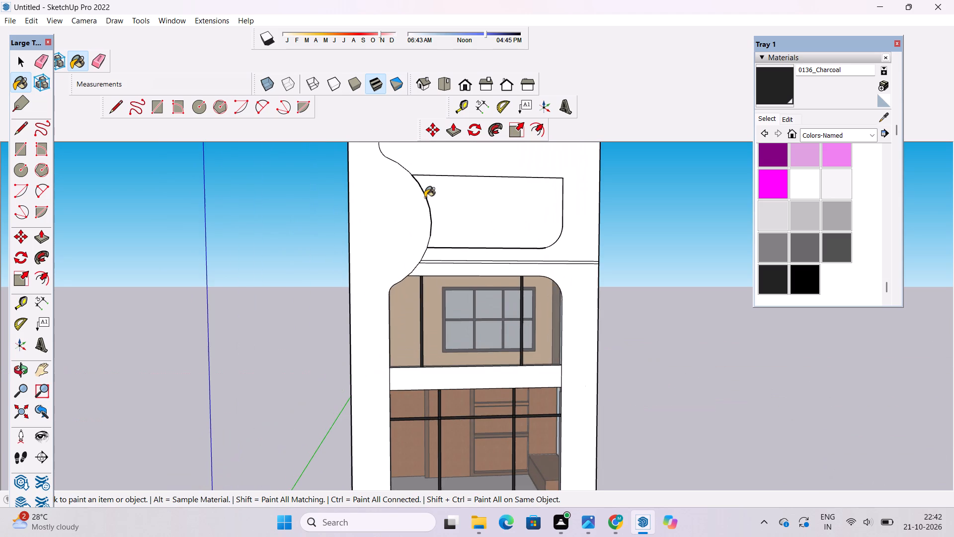
key(space)
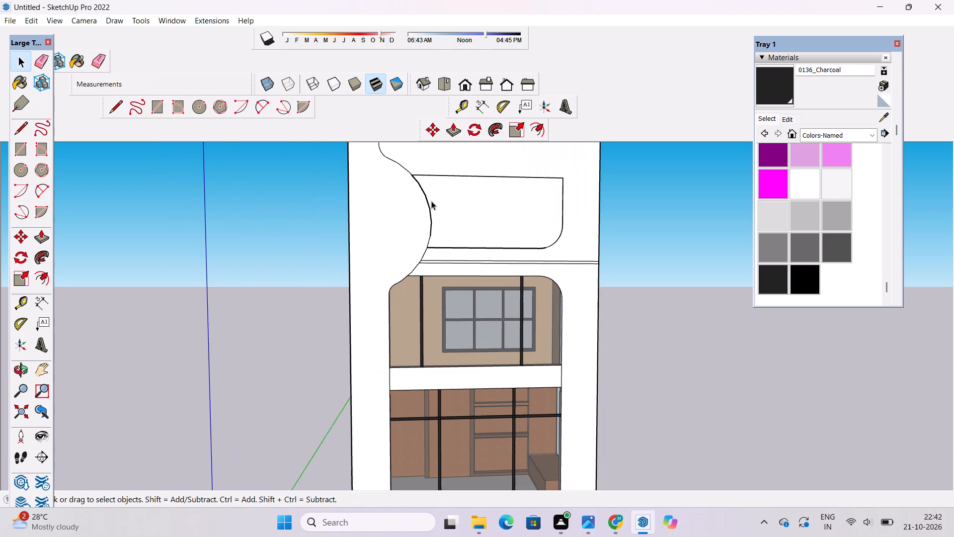
click(16, 368)
scroll(18, 364, down, 3)
drag(116, 368, 111, 372)
scroll(111, 372, down, 2)
scroll(110, 372, up, 1)
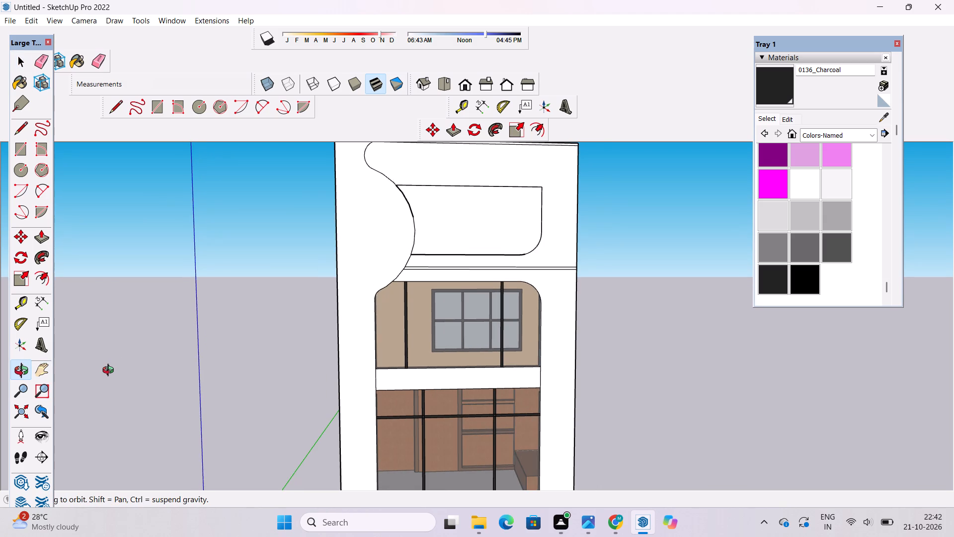
scroll(110, 371, down, 5)
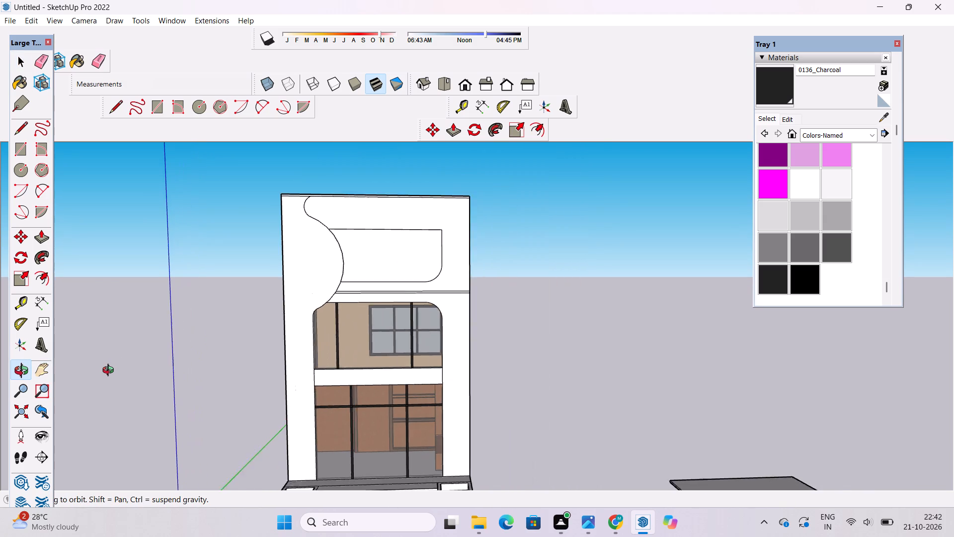
scroll(110, 371, up, 1)
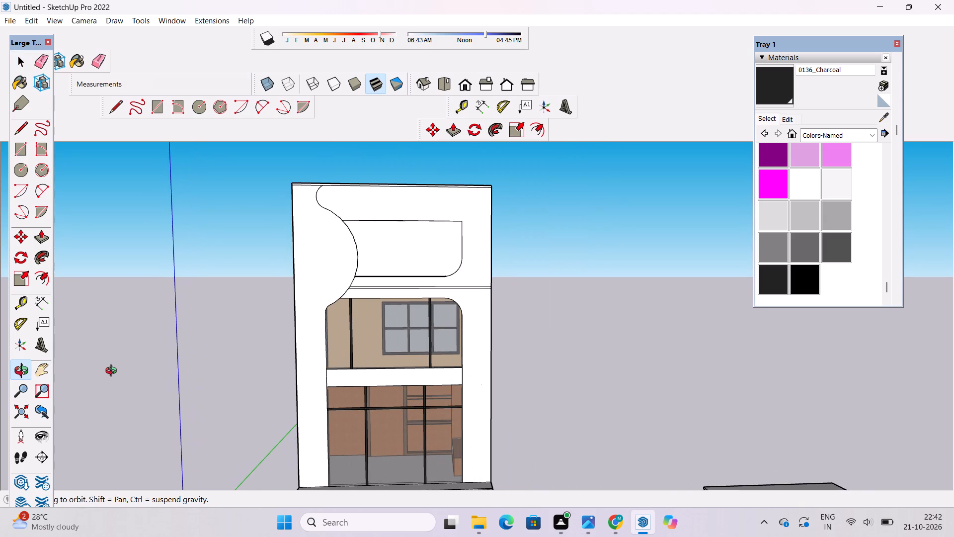
scroll(114, 368, down, 2)
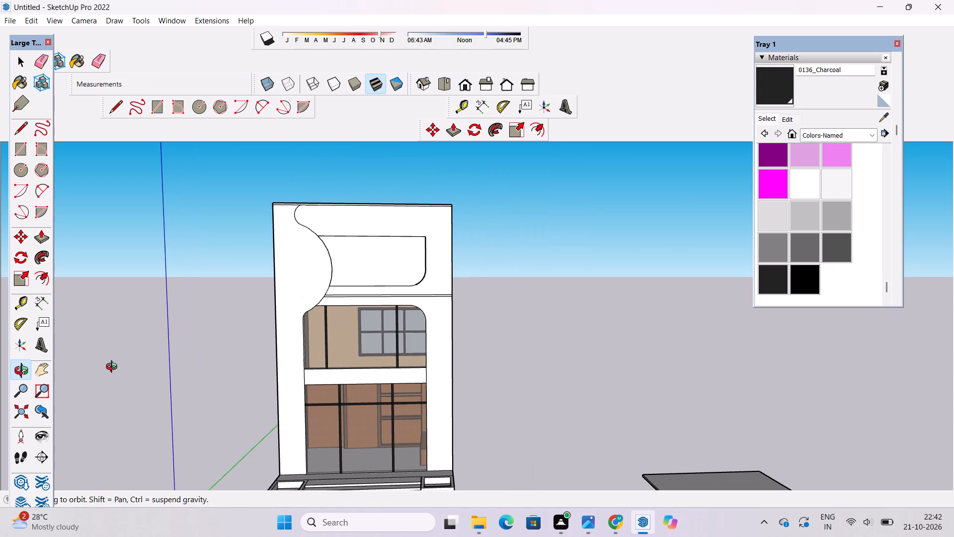
scroll(114, 368, up, 5)
scroll(114, 368, down, 6)
scroll(114, 368, up, 5)
scroll(166, 344, up, 4)
drag(166, 344, 191, 356)
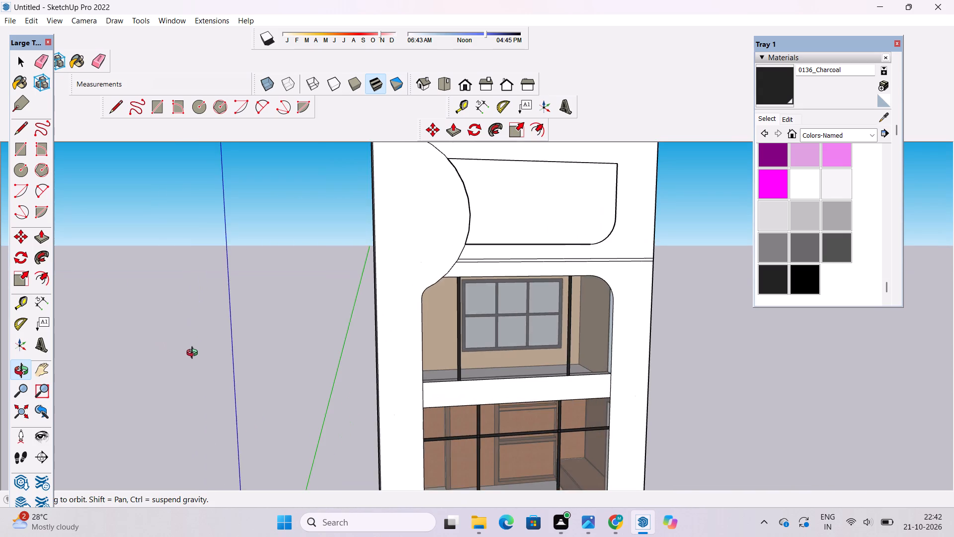
scroll(196, 352, down, 14)
drag(286, 363, 277, 363)
scroll(298, 355, up, 3)
scroll(298, 338, down, 5)
scroll(305, 379, up, 3)
drag(305, 379, 305, 367)
scroll(313, 339, up, 5)
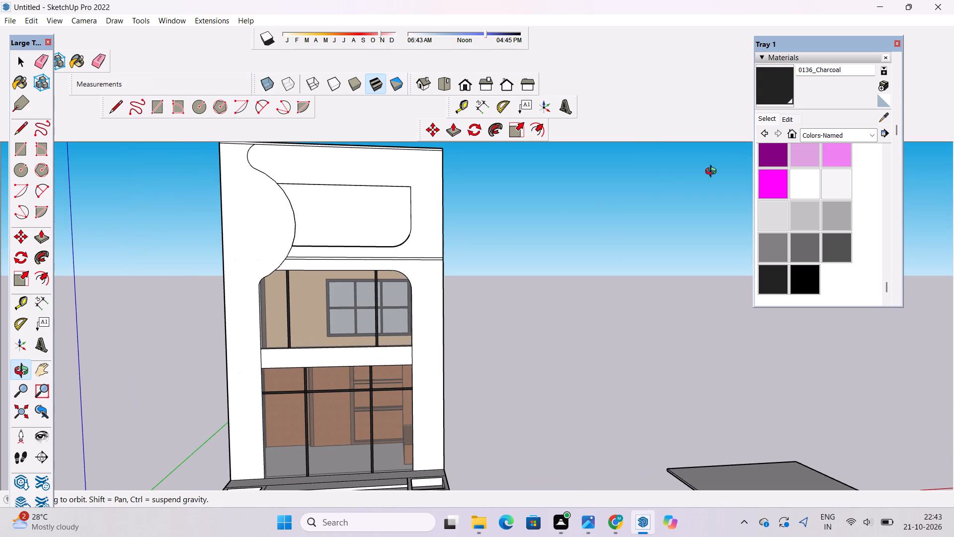
Paint the front facade's upper frame around the white panel and the frame around the glazed openings below with Wood Floor Parquet.
click(807, 132)
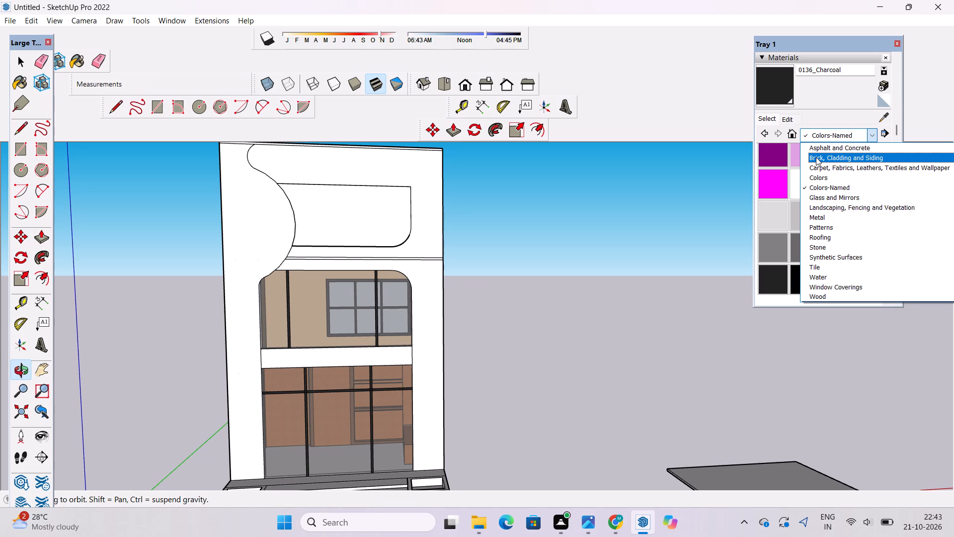
scroll(816, 157, down, 3)
scroll(816, 157, up, 1)
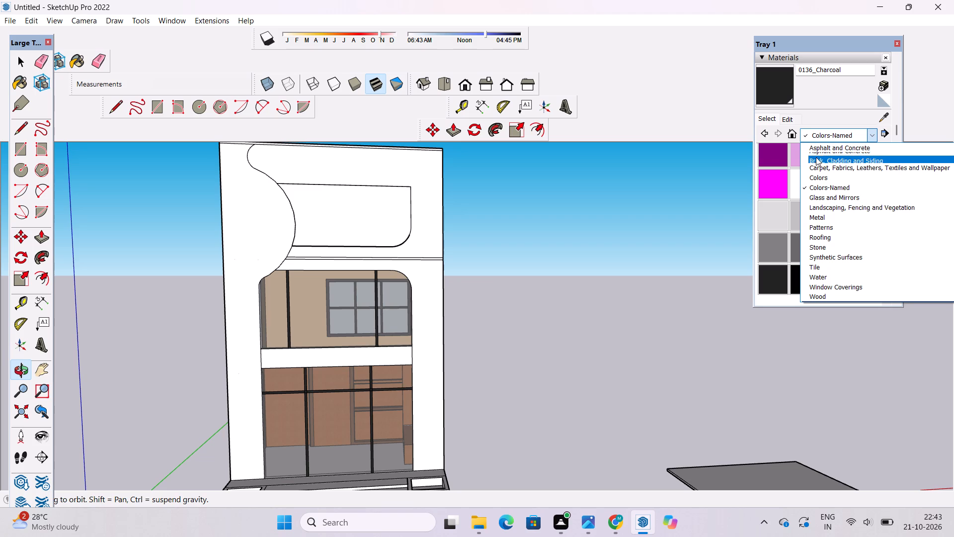
scroll(816, 157, up, 7)
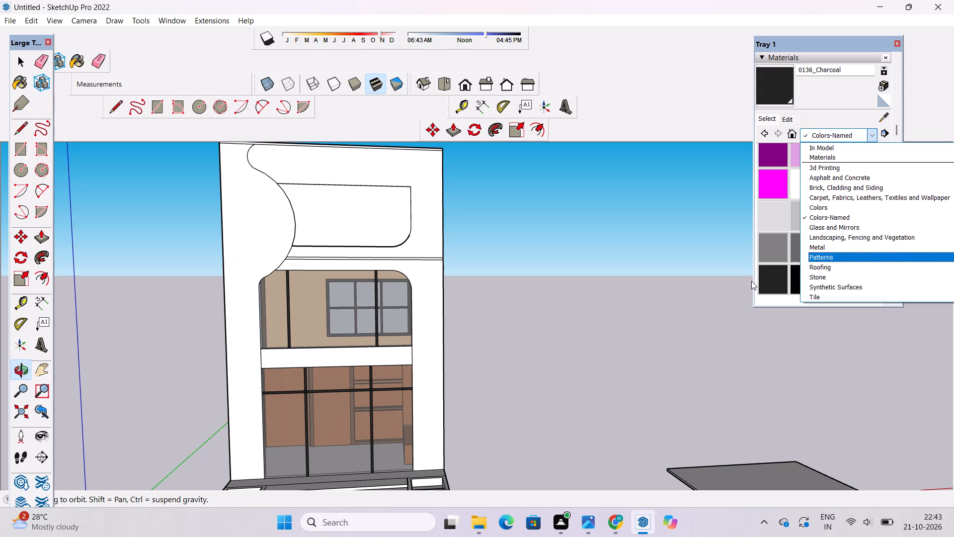
scroll(427, 343, down, 6)
scroll(409, 323, up, 4)
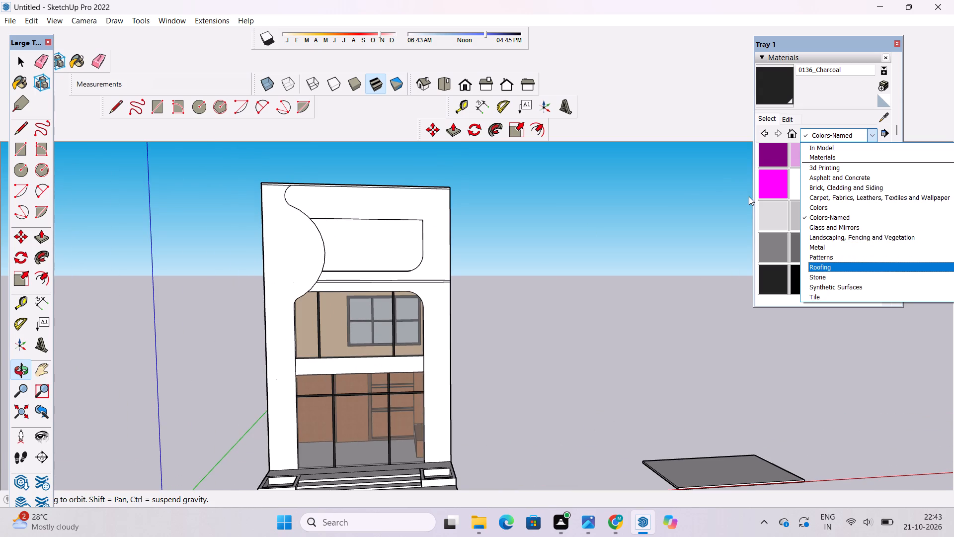
scroll(821, 278, down, 2)
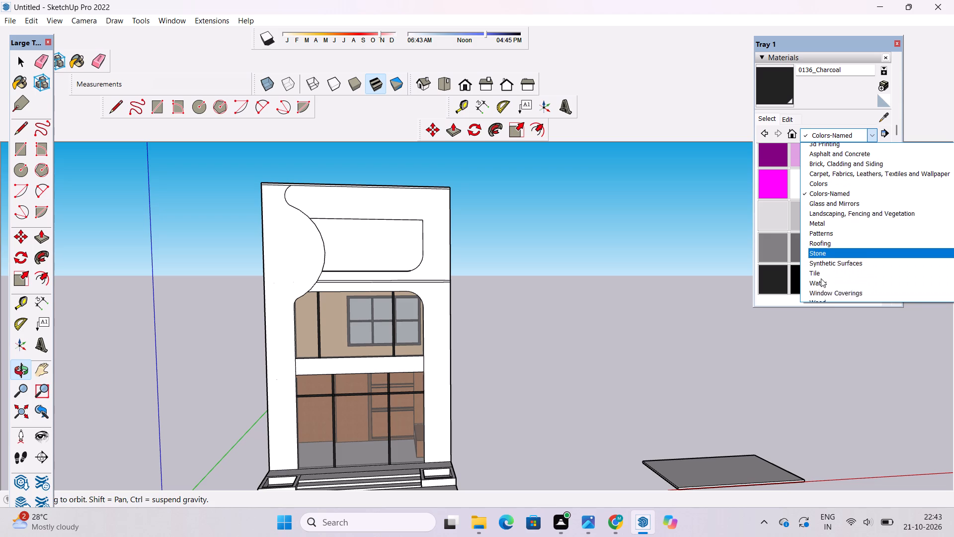
click(824, 294)
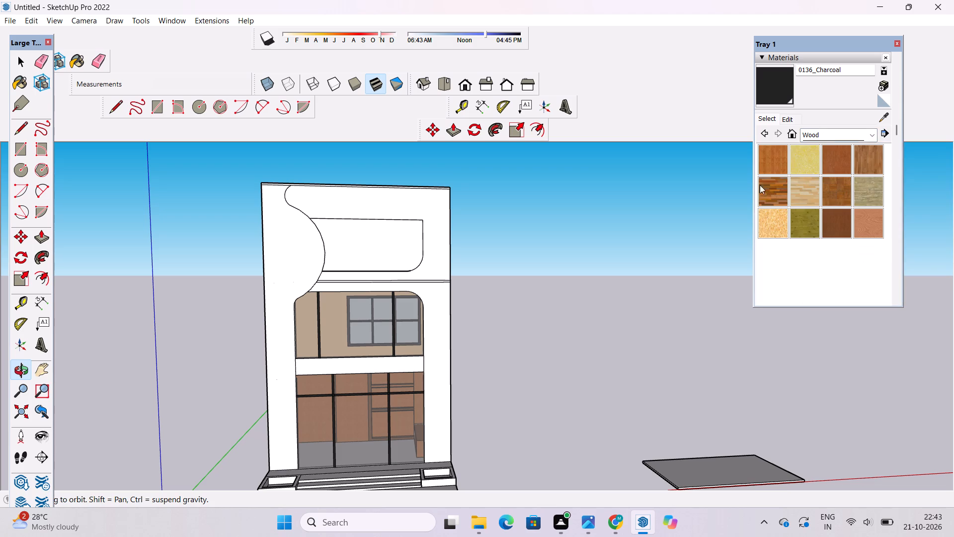
click(831, 192)
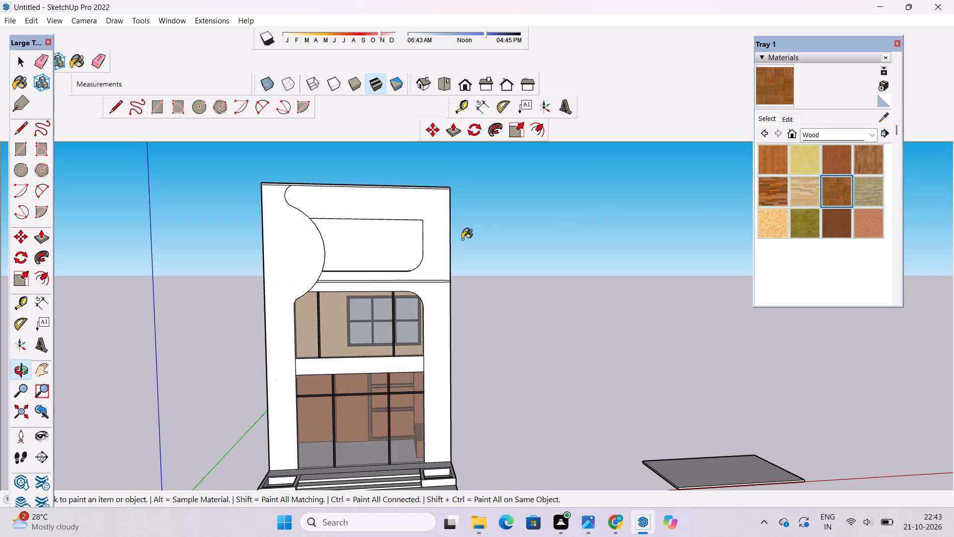
scroll(435, 236, up, 3)
click(433, 224)
click(446, 320)
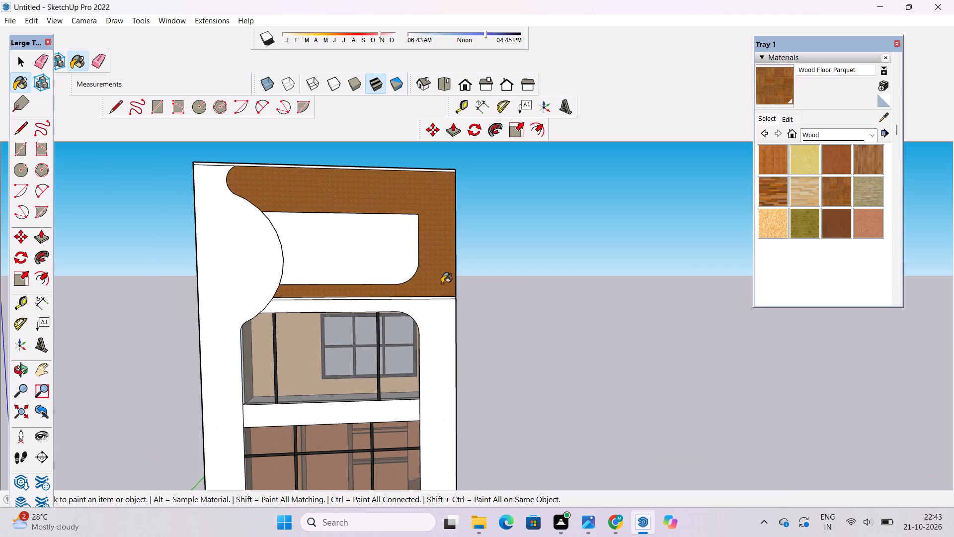
Examine the building's front with its parquet-clad frame and remaining white surfaces from several distances and angles.
scroll(442, 278, down, 4)
scroll(408, 271, up, 4)
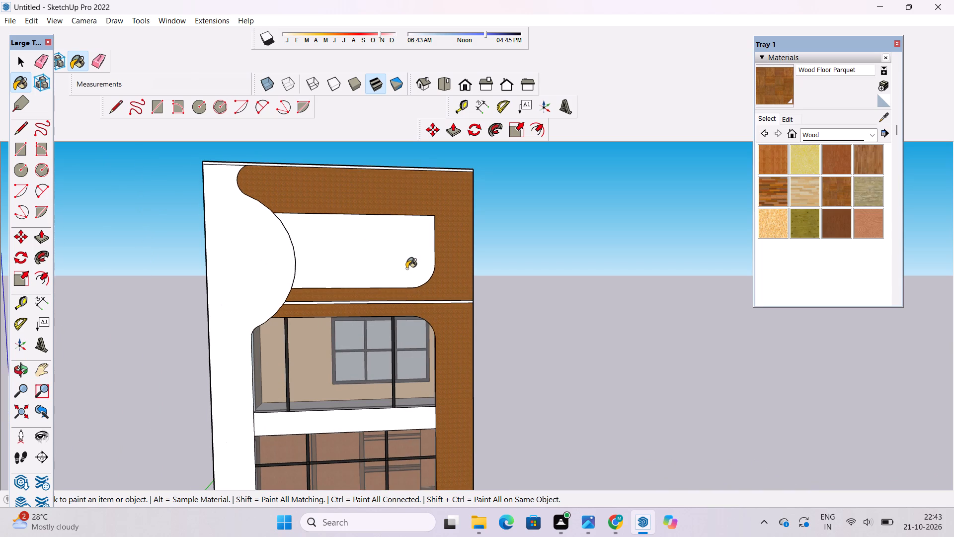
scroll(406, 268, down, 1)
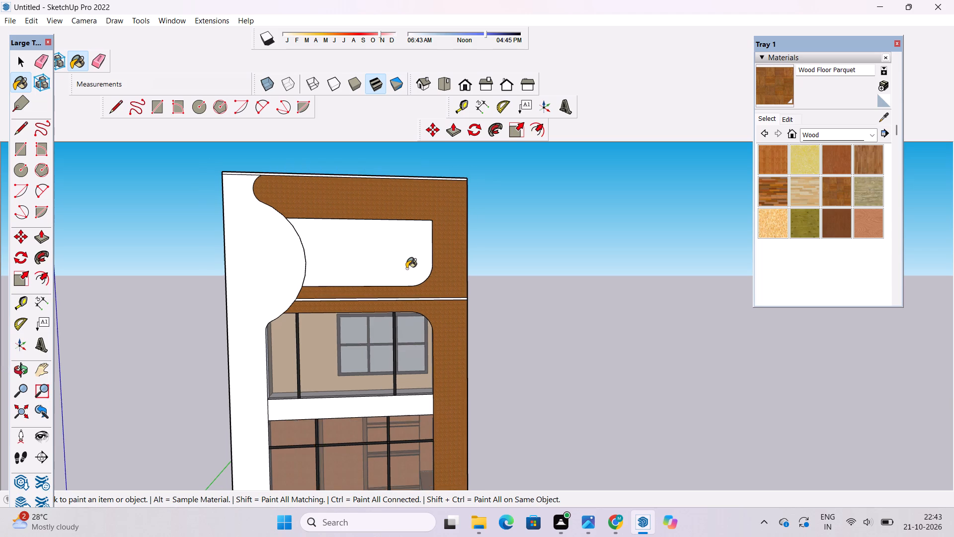
scroll(406, 268, down, 4)
drag(412, 264, 432, 296)
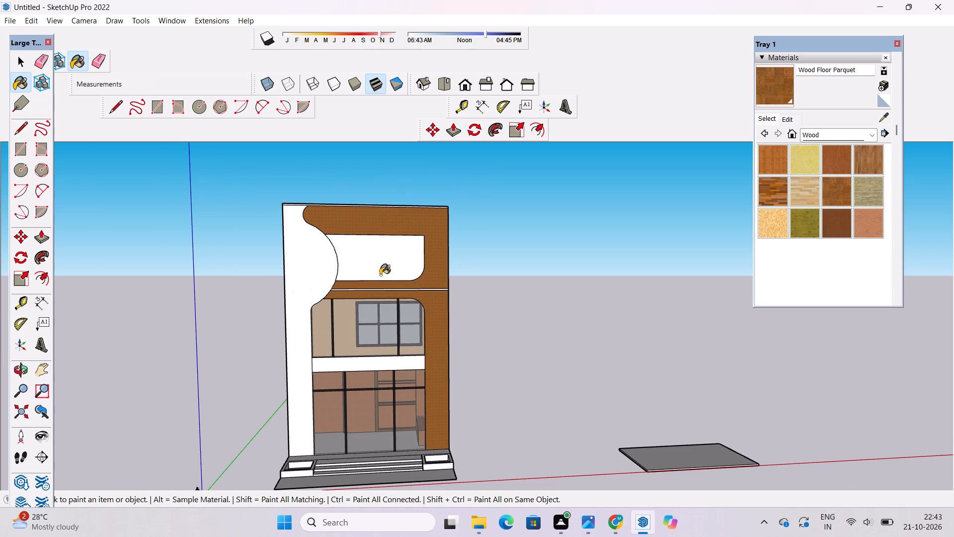
scroll(383, 278, down, 9)
drag(396, 308, 409, 262)
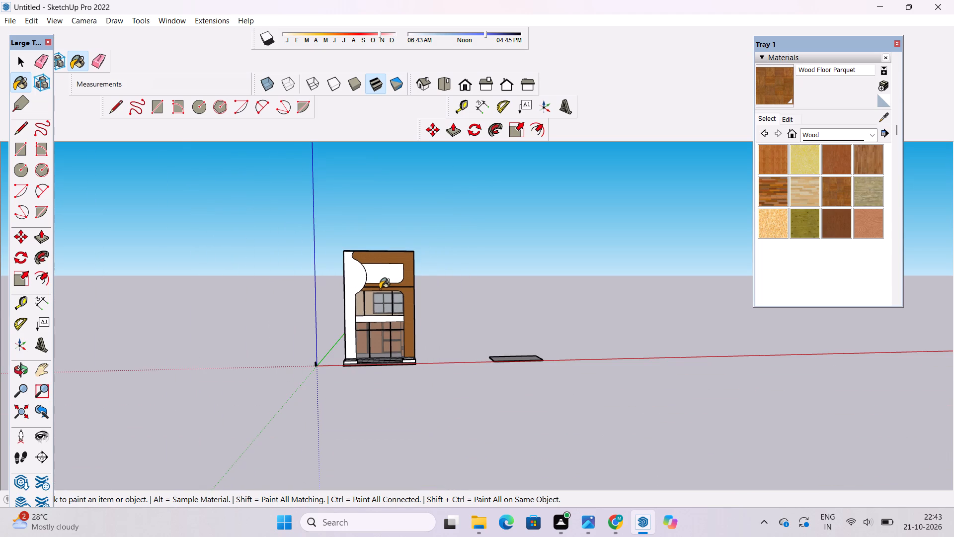
scroll(380, 289, up, 4)
scroll(382, 269, up, 17)
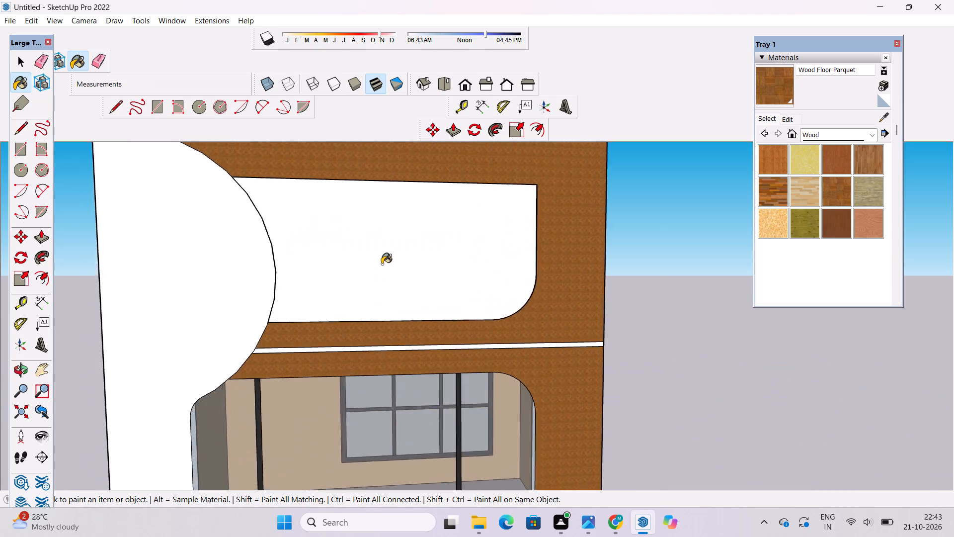
scroll(382, 264, up, 20)
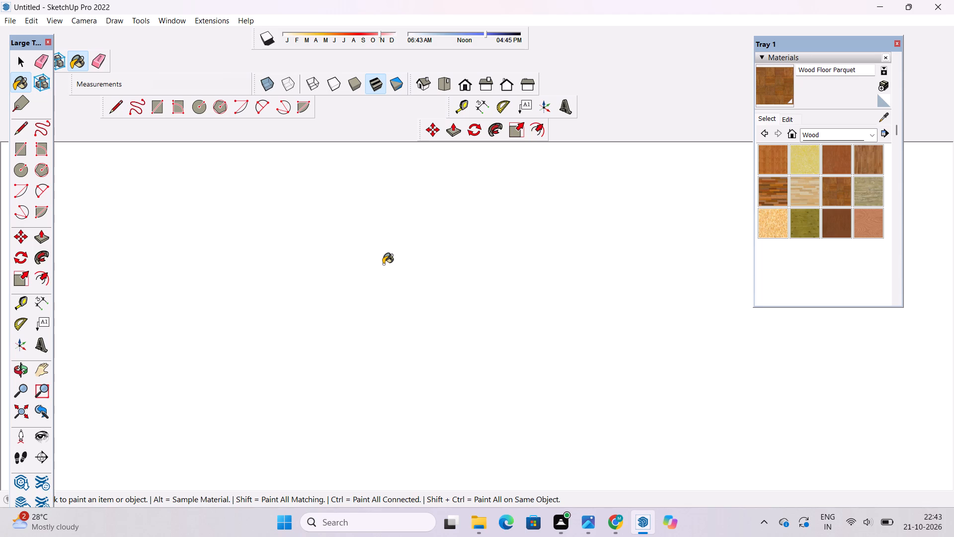
scroll(383, 264, up, 2)
scroll(384, 265, down, 9)
scroll(392, 268, down, 20)
scroll(392, 268, down, 16)
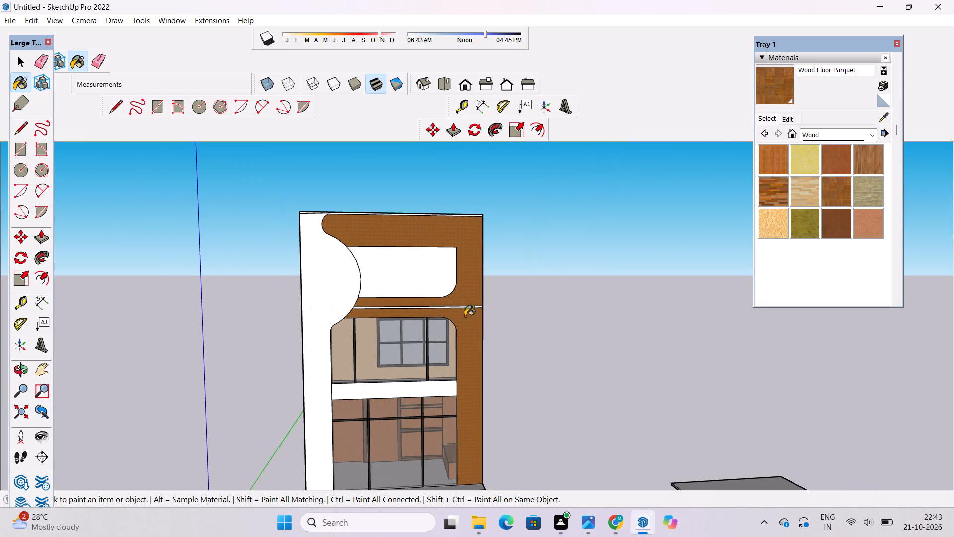
scroll(417, 418, up, 6)
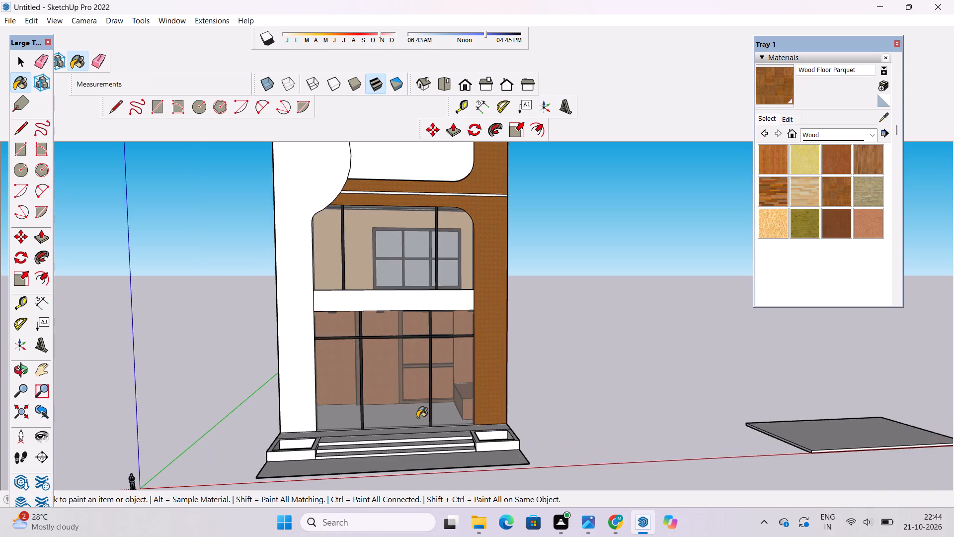
scroll(442, 427, up, 7)
scroll(442, 427, down, 7)
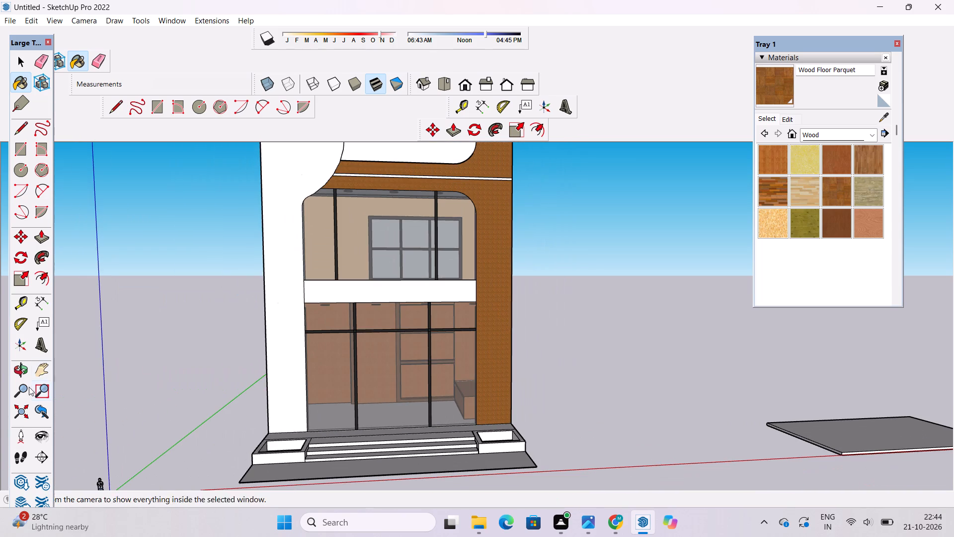
click(24, 371)
drag(208, 395, 216, 337)
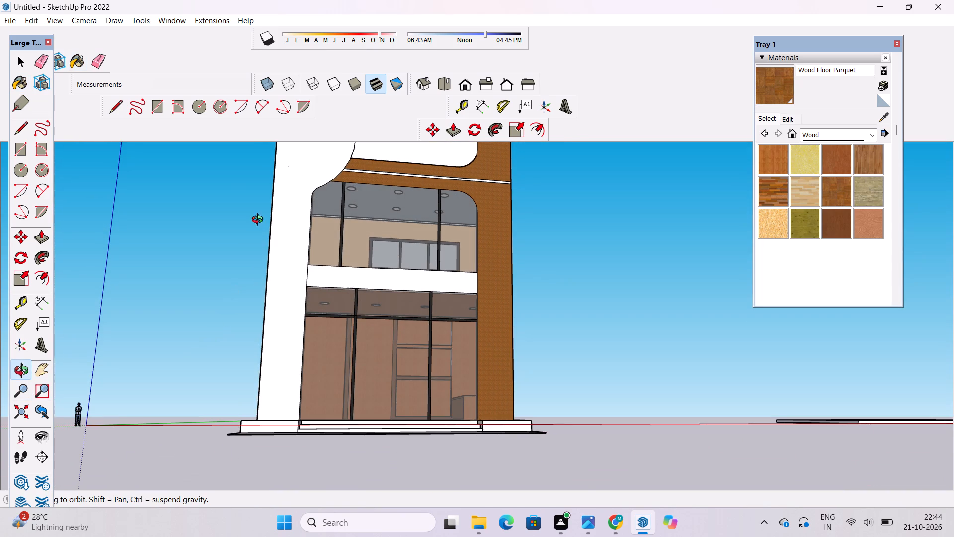
scroll(369, 195, up, 5)
scroll(369, 195, down, 7)
drag(450, 204, 423, 271)
scroll(420, 268, down, 2)
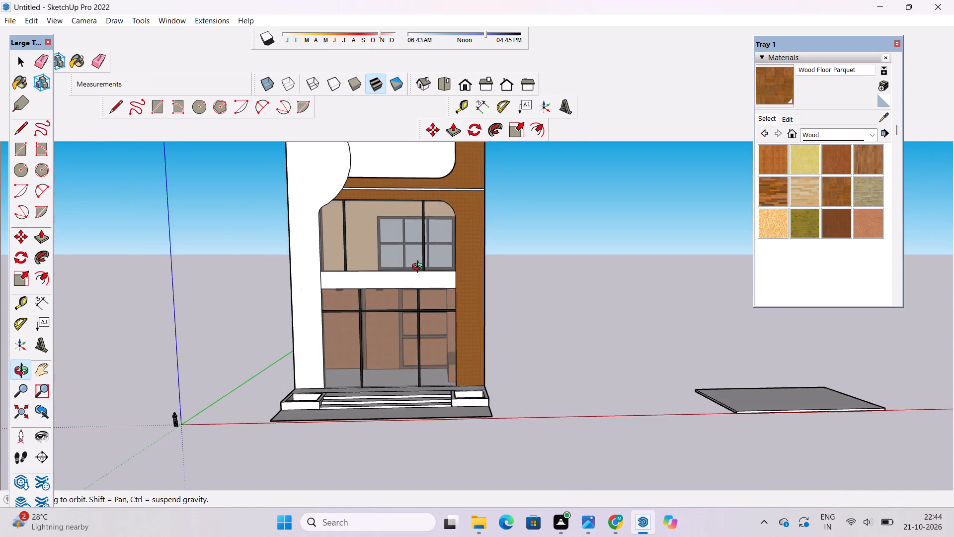
scroll(420, 268, down, 1)
shift+scroll(420, 264, down, 5)
shift+drag(423, 258, 429, 292)
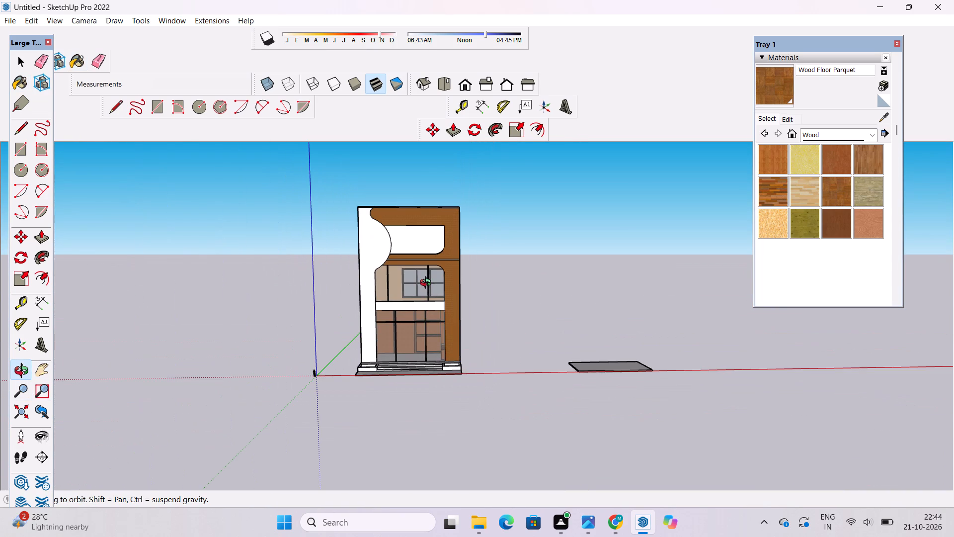
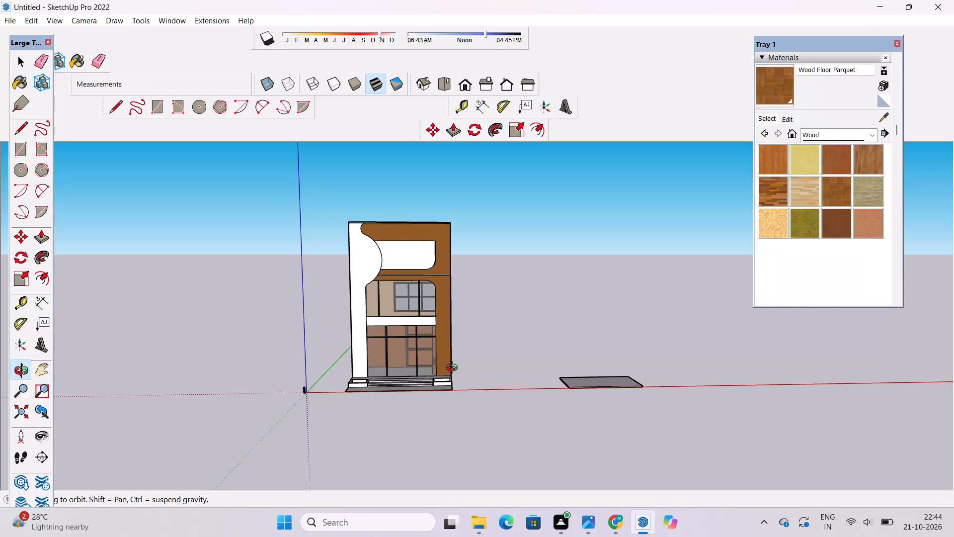
Examine the whole building's front, with its parquet frame and white surfaces, from several distances and angles.
shift+drag(454, 335, 454, 343)
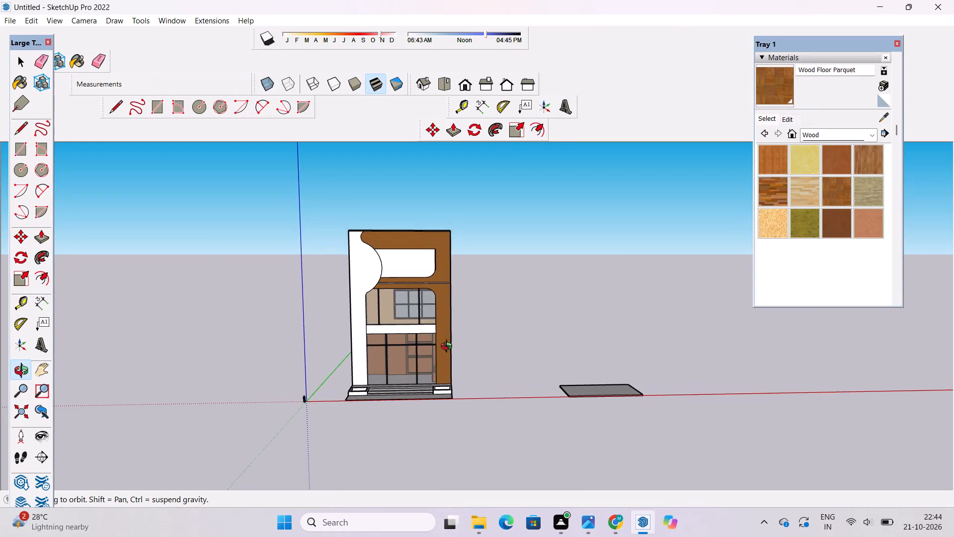
drag(446, 349, 431, 354)
scroll(391, 352, up, 3)
shift+drag(391, 351, 377, 368)
drag(377, 368, 395, 355)
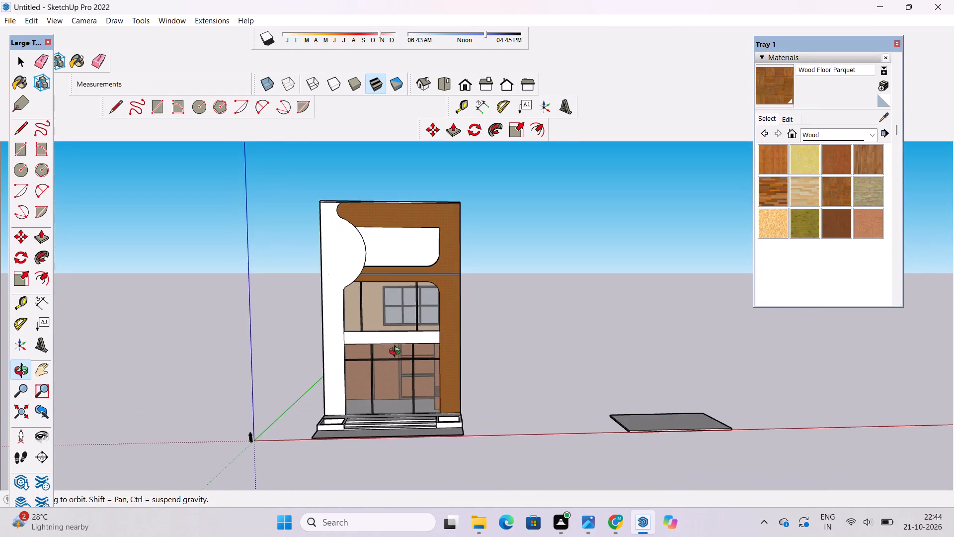
scroll(397, 353, down, 3)
shift+drag(397, 353, 376, 358)
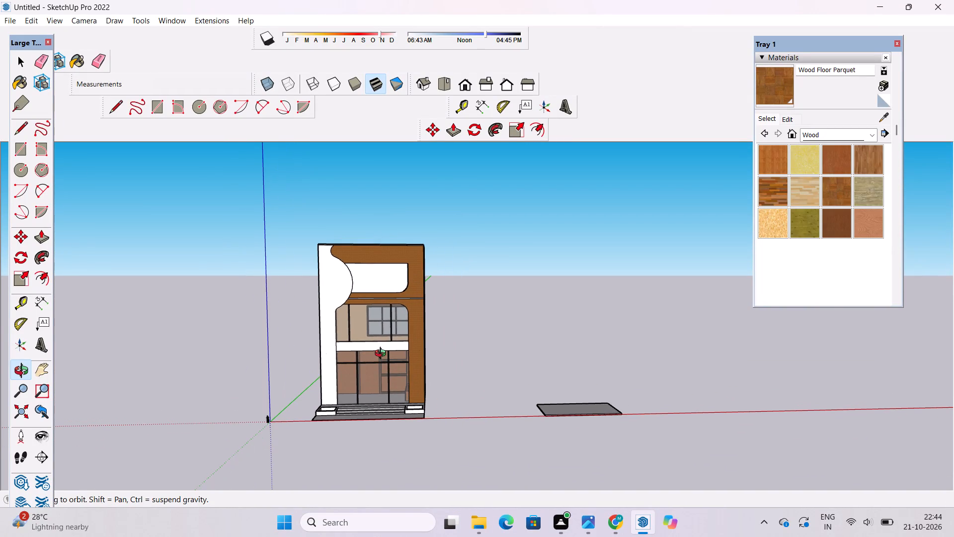
scroll(383, 354, down, 1)
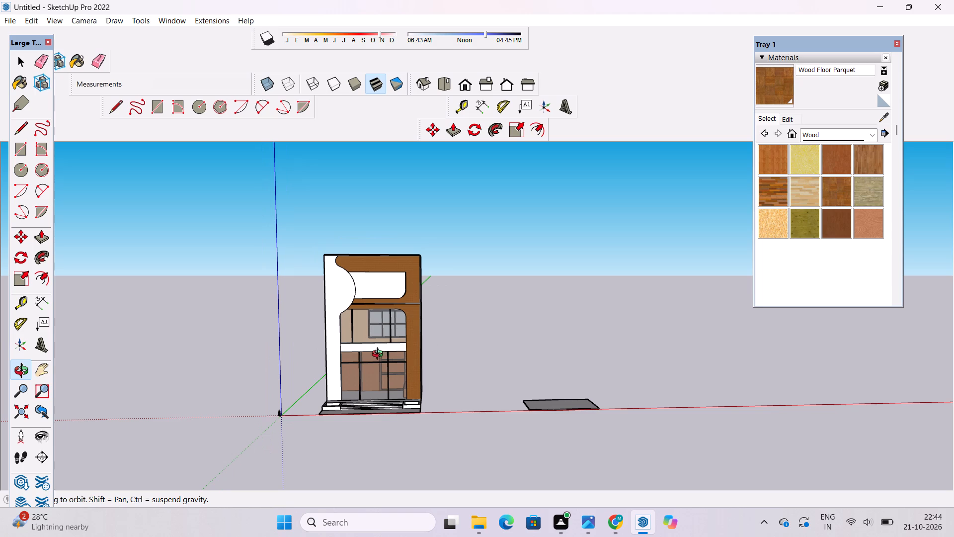
shift+click(380, 355)
shift+scroll(379, 348, down, 5)
scroll(354, 318, up, 2)
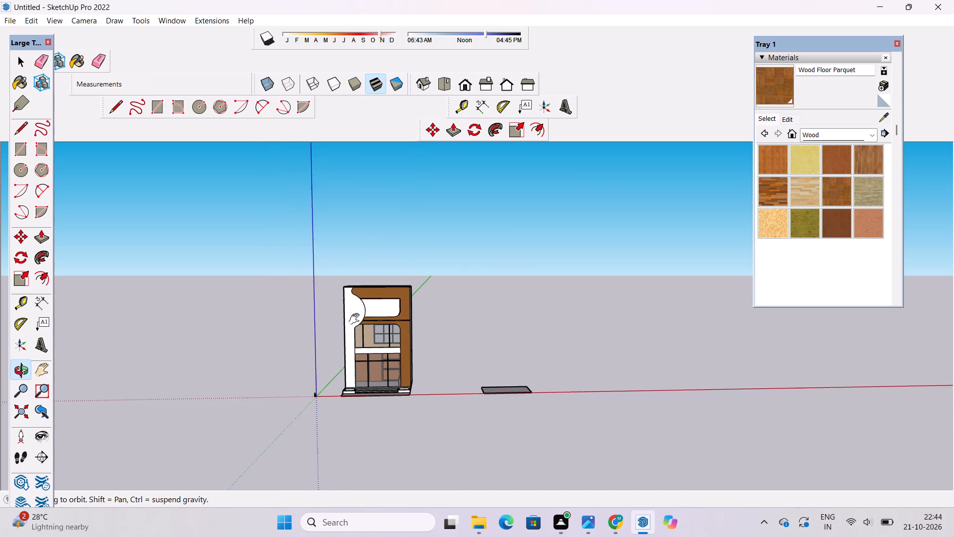
shift+drag(357, 319, 336, 347)
shift+drag(336, 347, 358, 346)
shift+scroll(358, 345, up, 3)
shift+drag(399, 332, 338, 335)
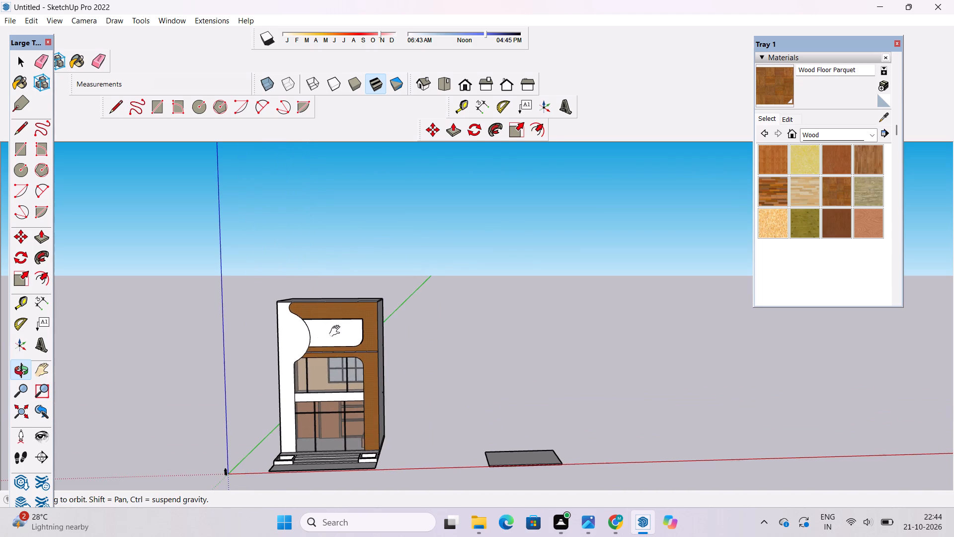
shift+scroll(337, 330, up, 2)
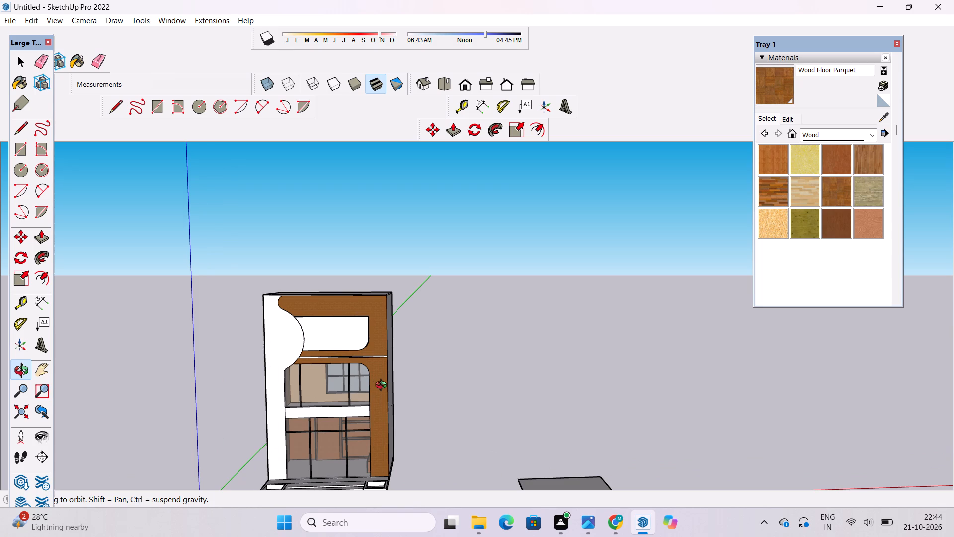
shift+drag(337, 421, 354, 362)
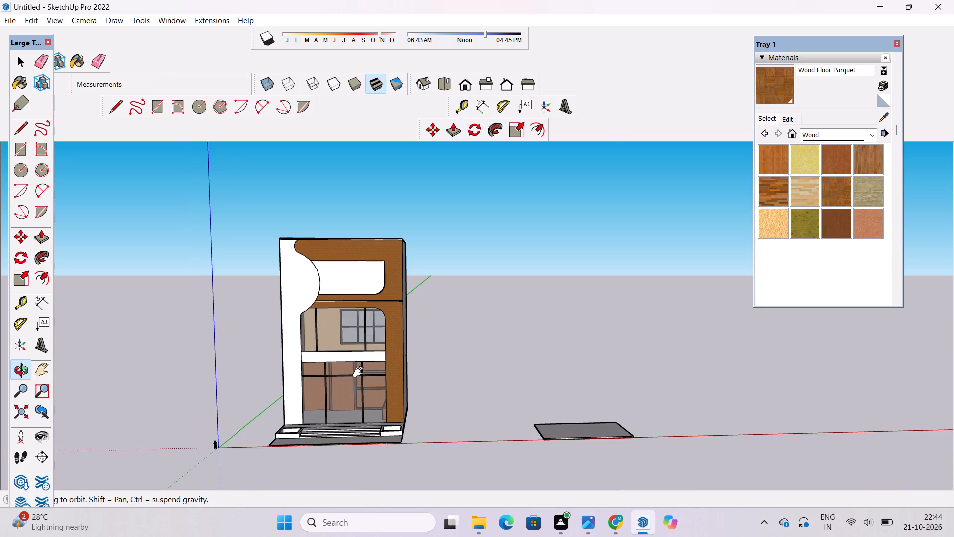
drag(362, 376, 370, 454)
shift+drag(356, 454, 375, 422)
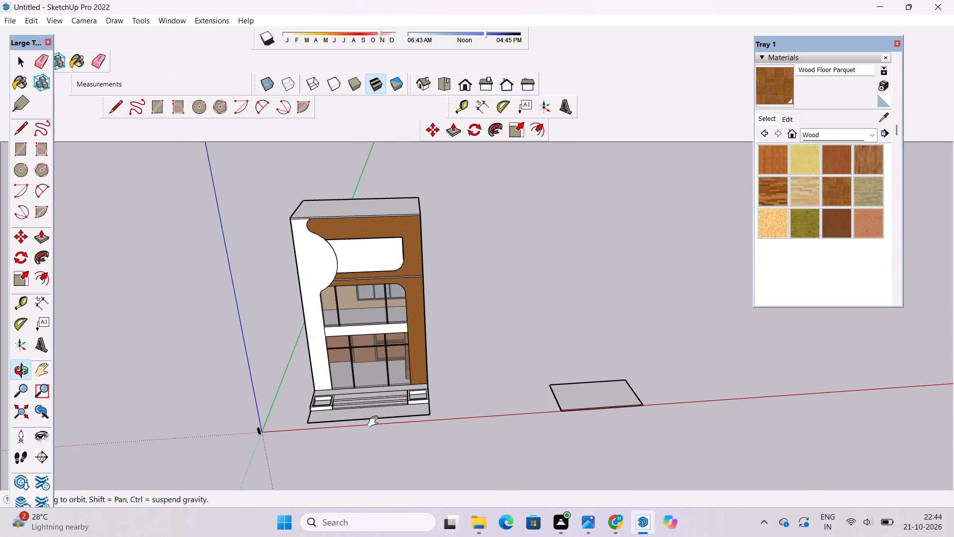
shift+drag(375, 422, 375, 423)
drag(377, 420, 375, 456)
Inspect the ground-floor glazing, entrance steps and planter boxes up close from several angles.
scroll(366, 364, up, 11)
shift+drag(365, 362, 382, 374)
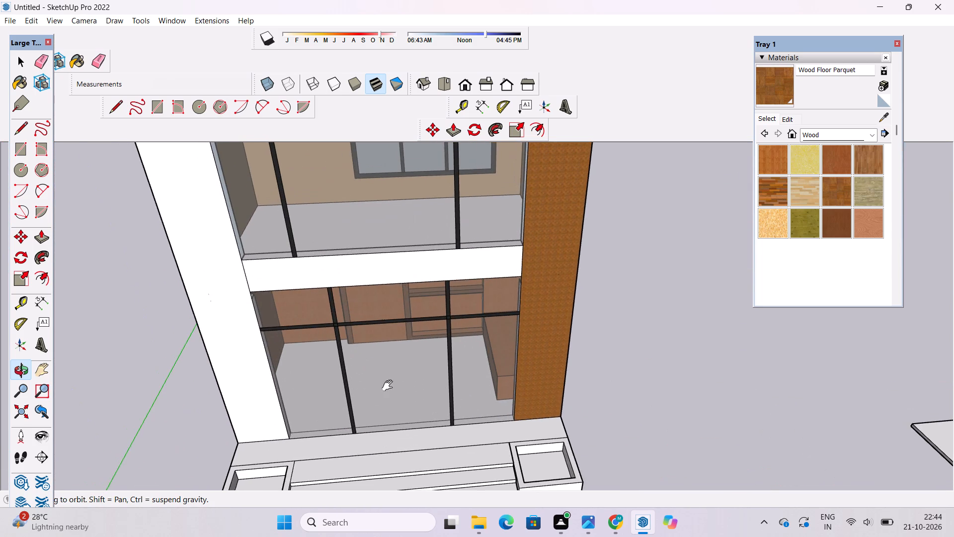
shift+drag(390, 386, 352, 389)
scroll(357, 372, down, 1)
drag(330, 397, 340, 375)
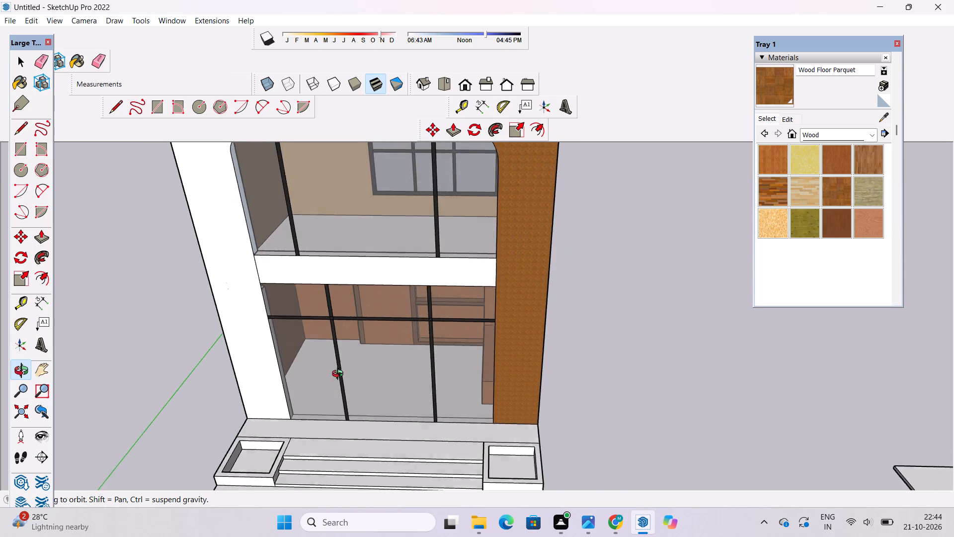
drag(340, 375, 370, 317)
scroll(370, 326, down, 2)
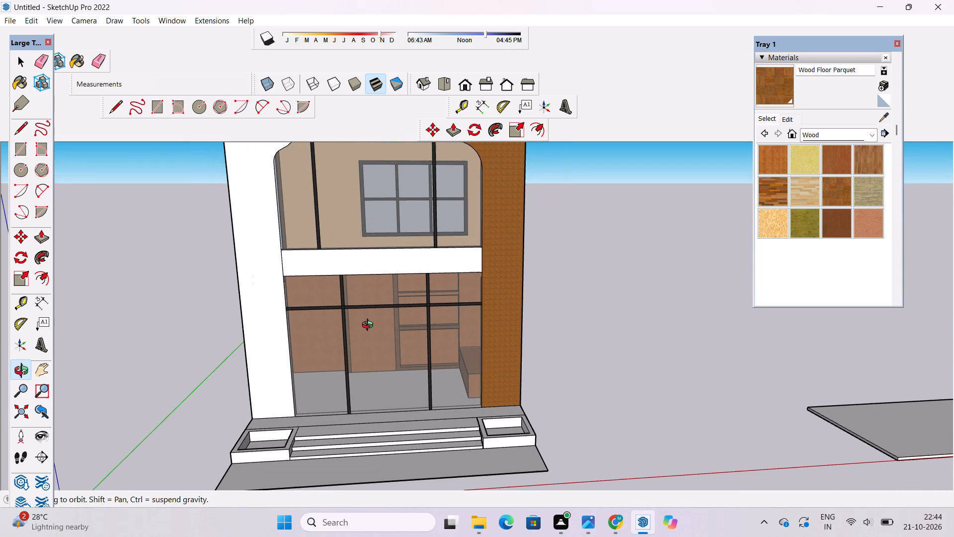
scroll(368, 325, down, 2)
shift+drag(365, 326, 384, 308)
drag(390, 330, 387, 370)
drag(383, 403, 382, 371)
drag(382, 371, 380, 380)
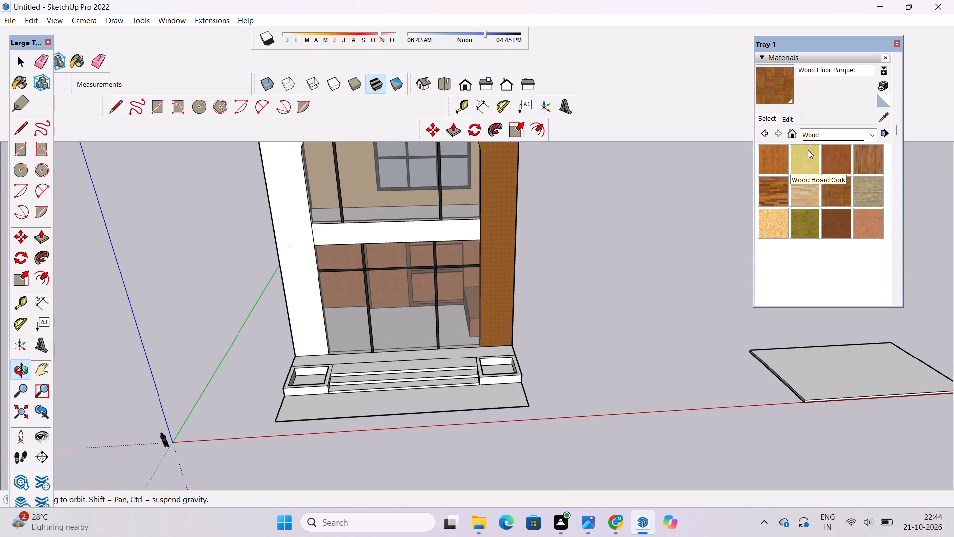
Browse the Synthetic Surfaces material collection.
click(811, 136)
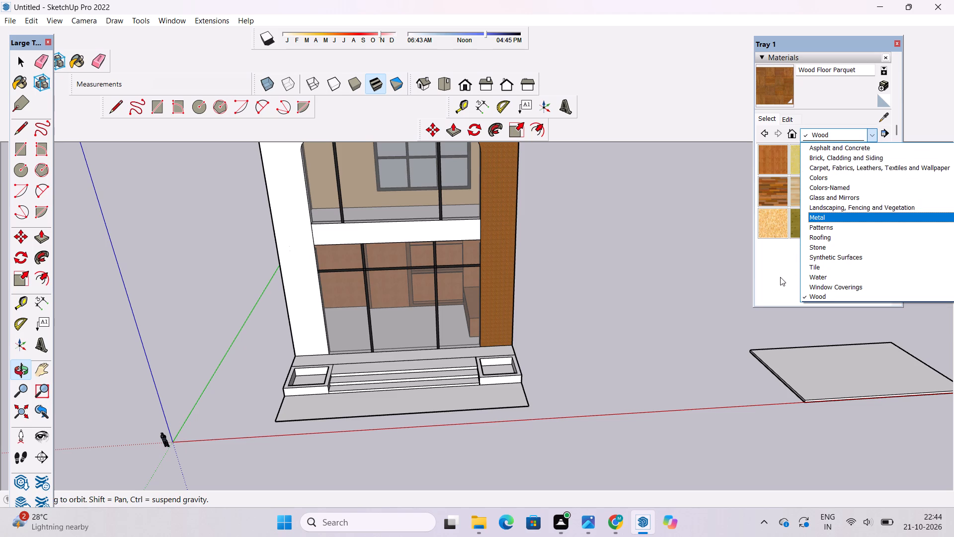
click(808, 259)
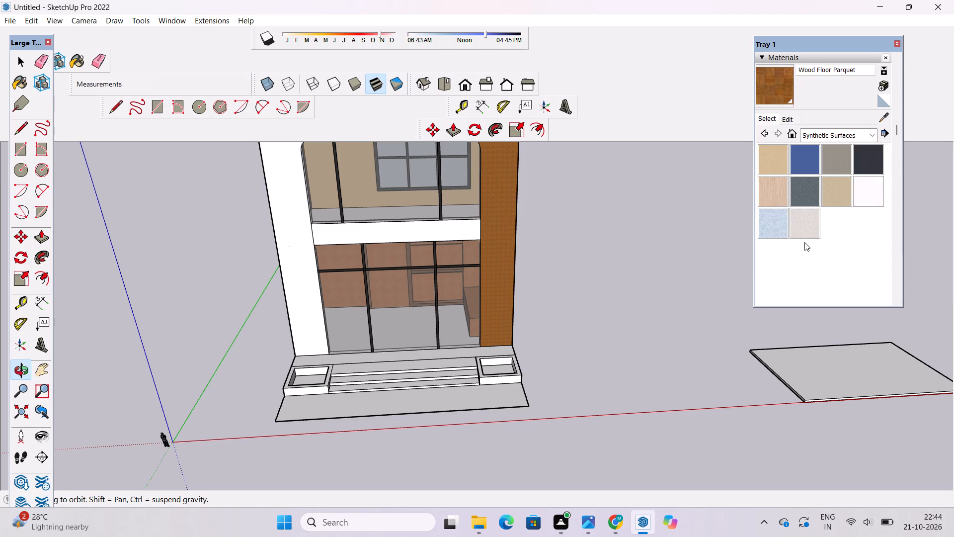
key(space)
scroll(806, 233, down, 4)
scroll(807, 233, up, 4)
scroll(757, 240, up, 6)
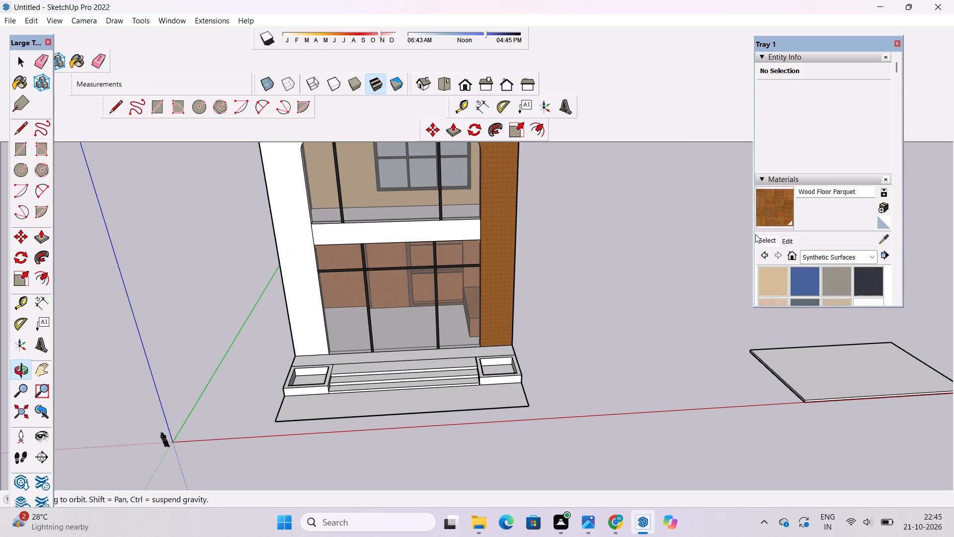
scroll(775, 224, up, 4)
scroll(781, 215, down, 1)
scroll(781, 215, up, 1)
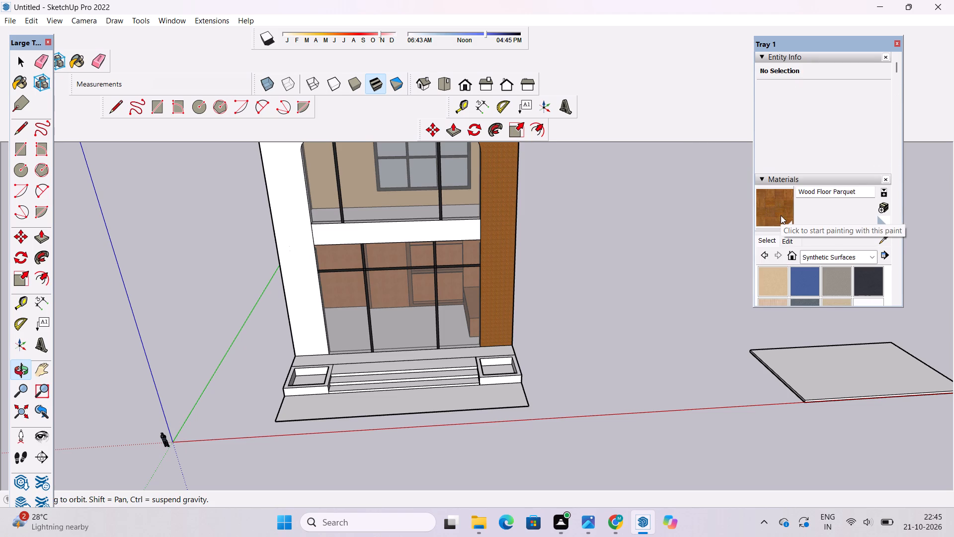
scroll(645, 288, down, 8)
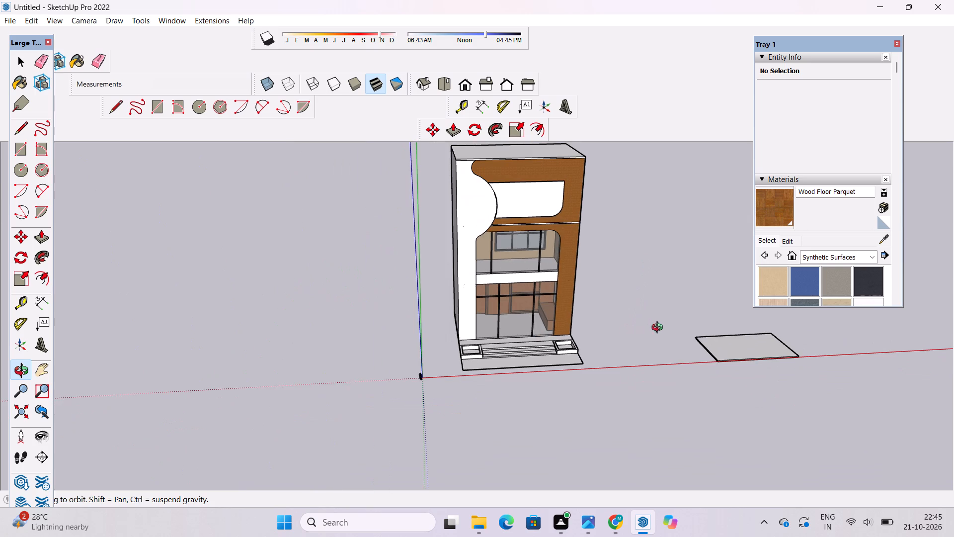
Examine the building's front, side wall and entrance from several raised angles.
drag(677, 329, 720, 312)
shift+drag(721, 312, 693, 340)
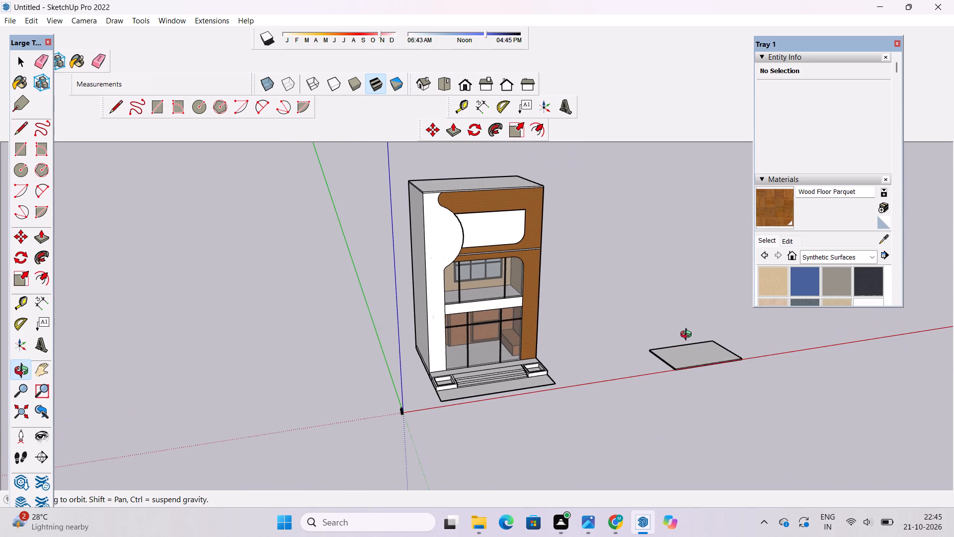
drag(688, 333, 699, 316)
shift+drag(581, 302, 587, 324)
drag(572, 324, 534, 319)
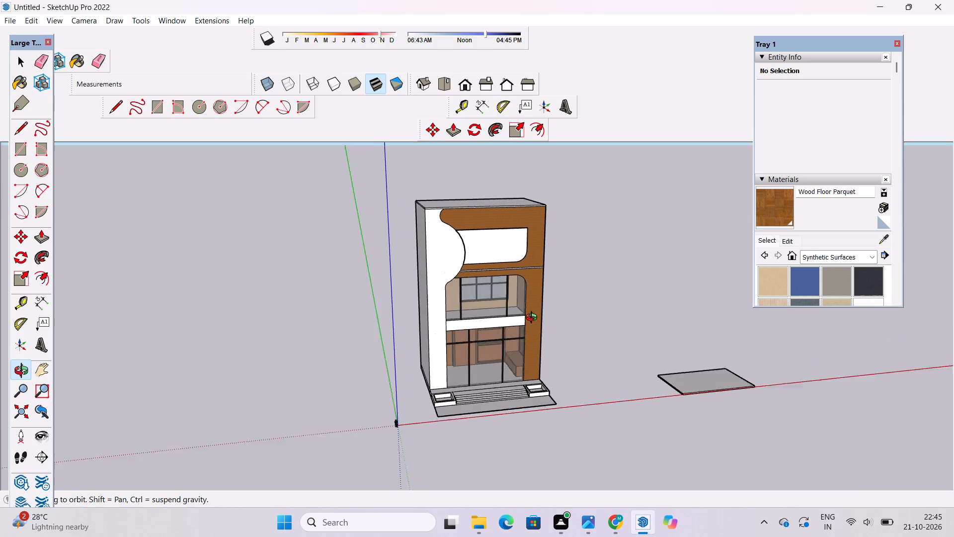
drag(534, 319, 504, 310)
shift+scroll(503, 308, up, 2)
shift+drag(501, 307, 480, 321)
drag(481, 324, 487, 347)
drag(487, 347, 493, 360)
drag(492, 357, 492, 347)
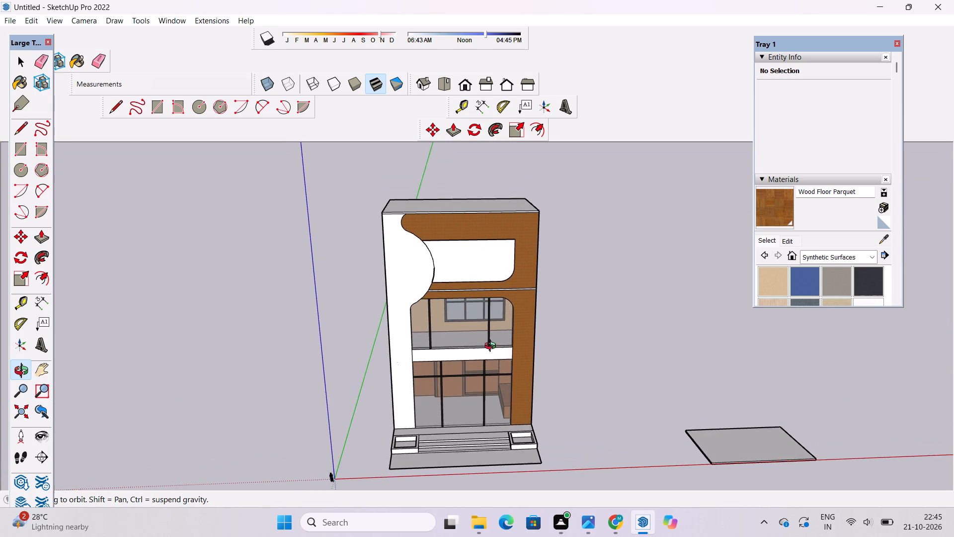
drag(492, 347, 492, 341)
scroll(796, 159, down, 2)
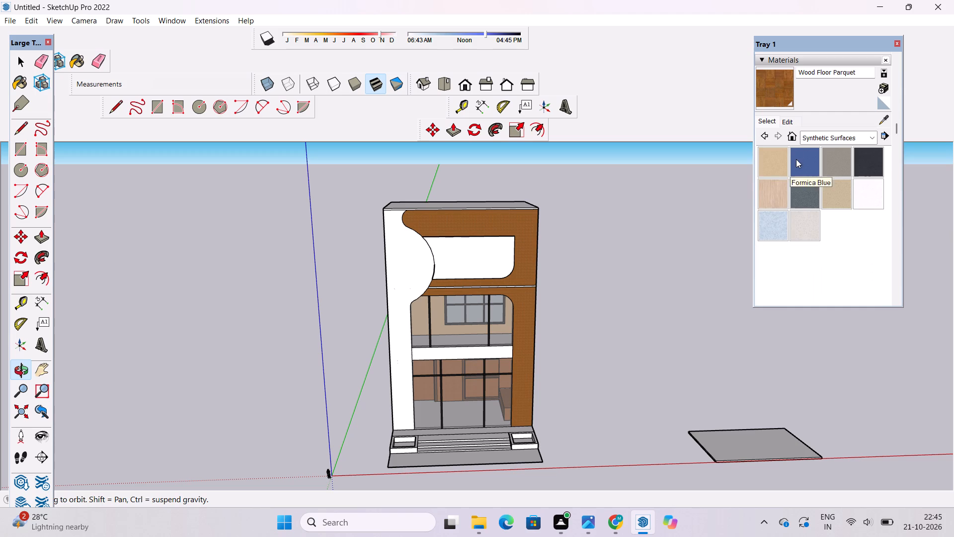
Choose Granite Dark Gray from the Stone materials and paint the front face of the planter box beside the white pillar.
click(807, 142)
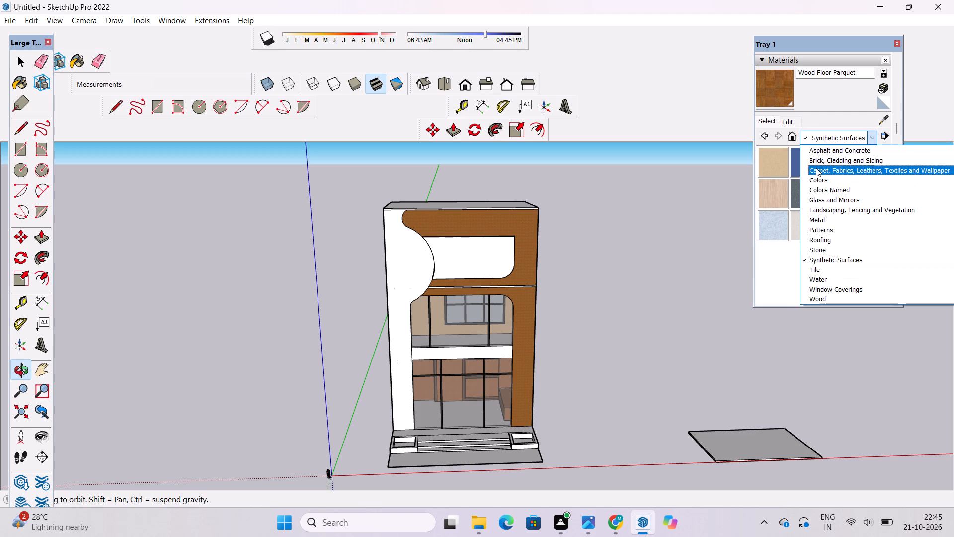
click(819, 250)
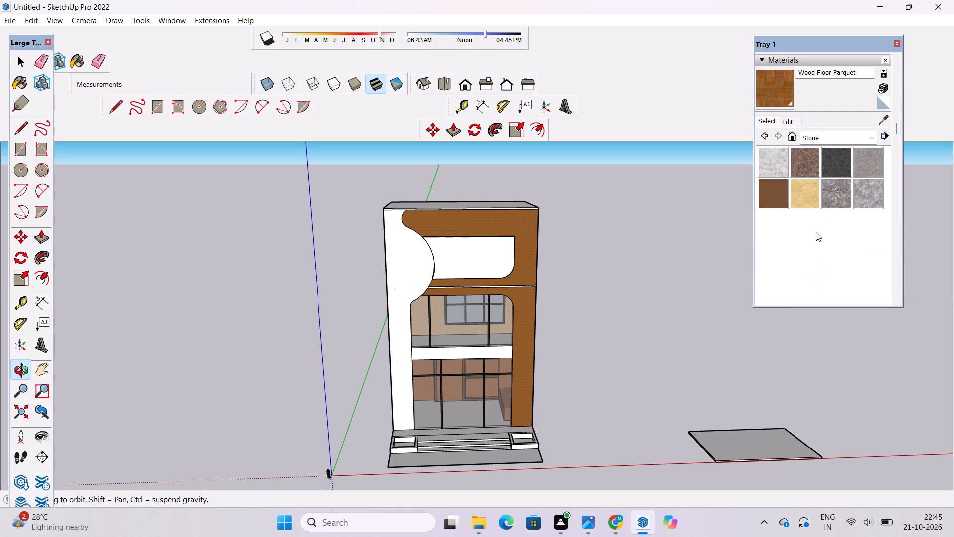
click(828, 159)
scroll(527, 291, down, 4)
scroll(541, 362, up, 9)
scroll(300, 437, up, 5)
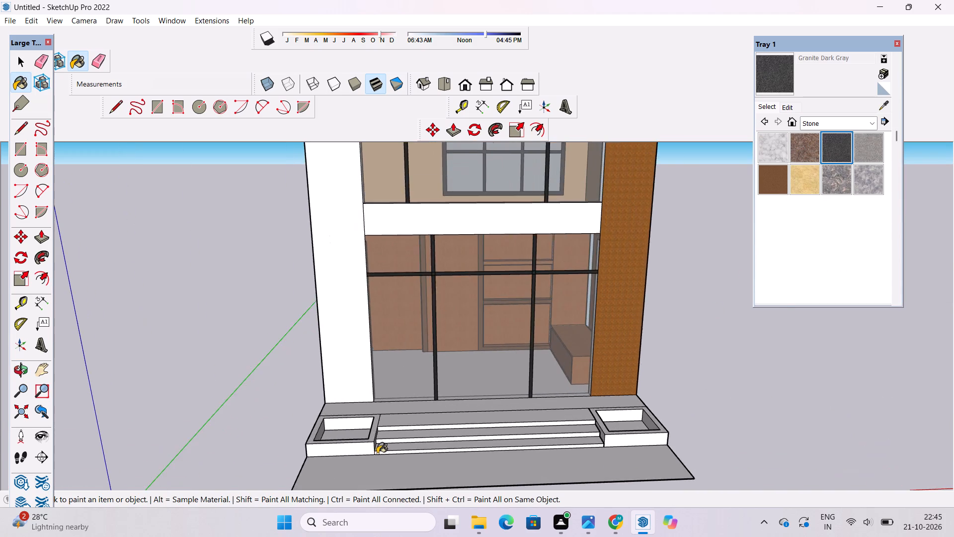
scroll(377, 453, up, 14)
click(343, 439)
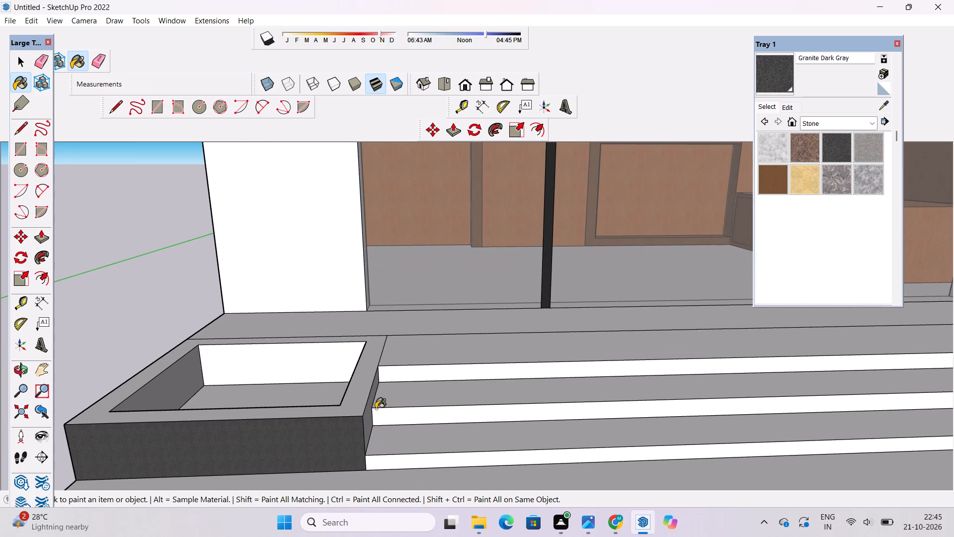
Paint the entrance landing and all the treads and risers of the front steps with Granite Dark Gray.
click(376, 409)
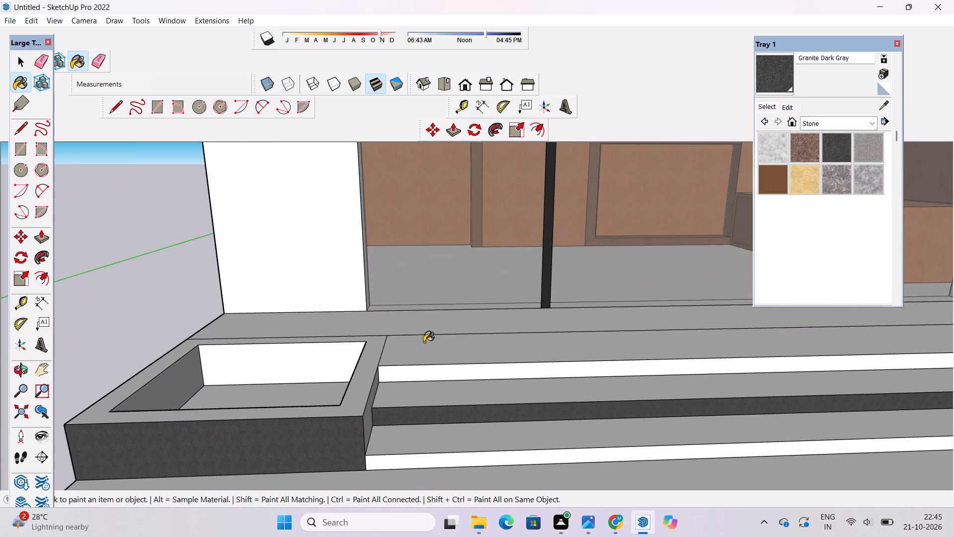
scroll(420, 343, down, 5)
scroll(442, 332, up, 4)
click(442, 332)
click(438, 356)
scroll(382, 337, down, 5)
scroll(408, 358, up, 5)
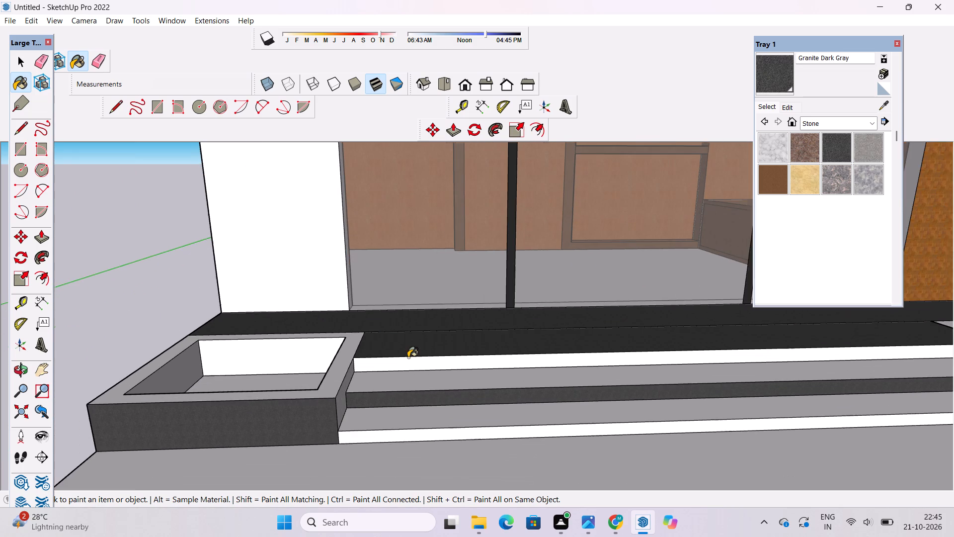
click(414, 358)
click(421, 378)
click(409, 419)
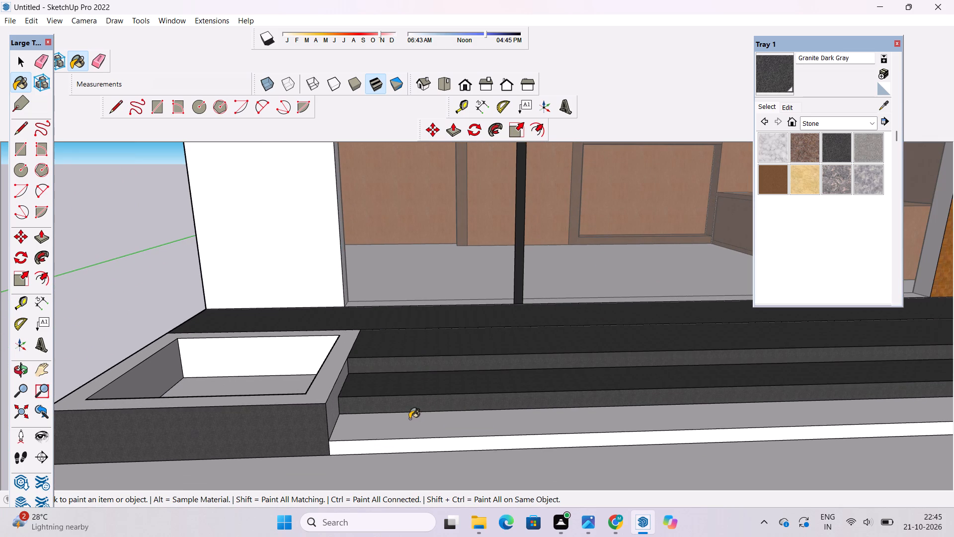
scroll(400, 390, down, 5)
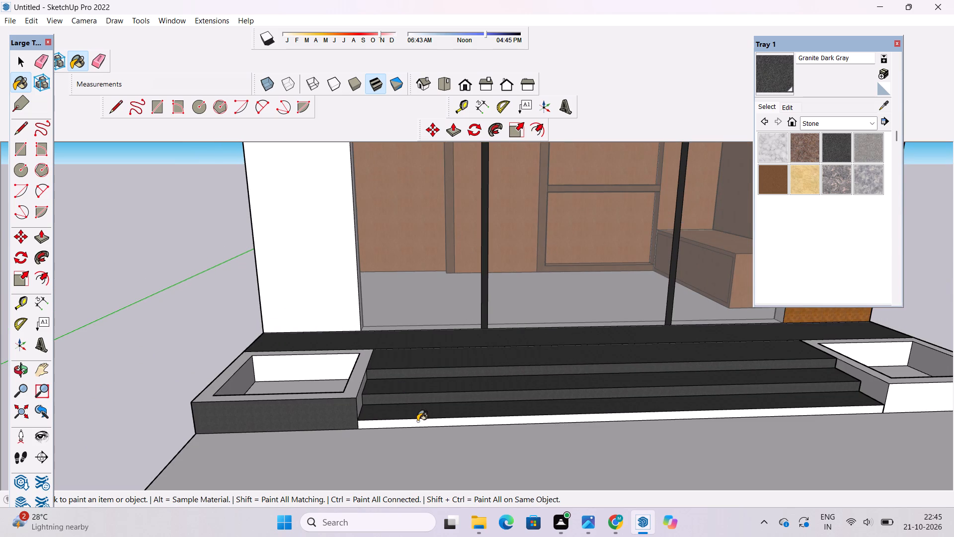
click(417, 421)
scroll(408, 385, down, 2)
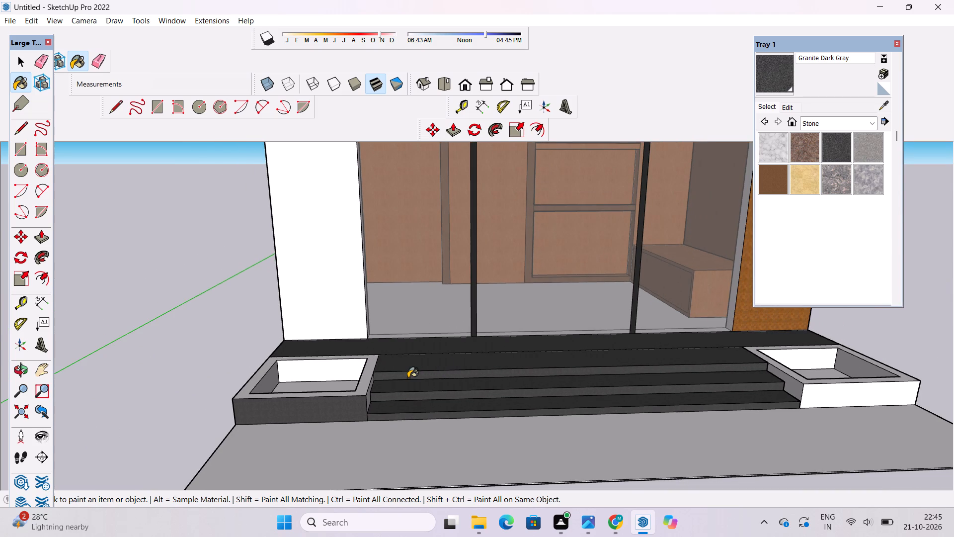
scroll(408, 378, up, 3)
scroll(408, 374, down, 2)
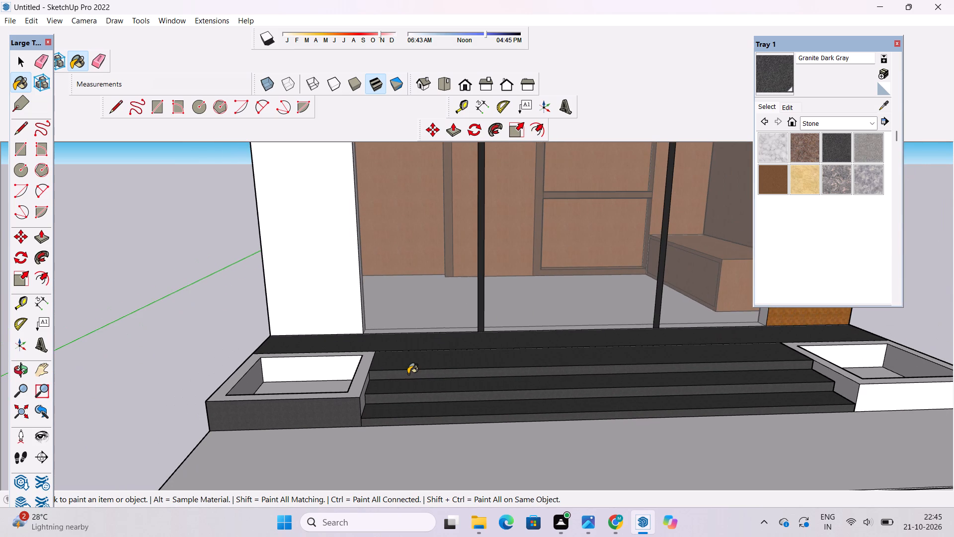
Paint the planter box beside the parquet pillar with Granite Dark Gray: front face, top rim, step-side face and inner back wall.
scroll(408, 374, down, 5)
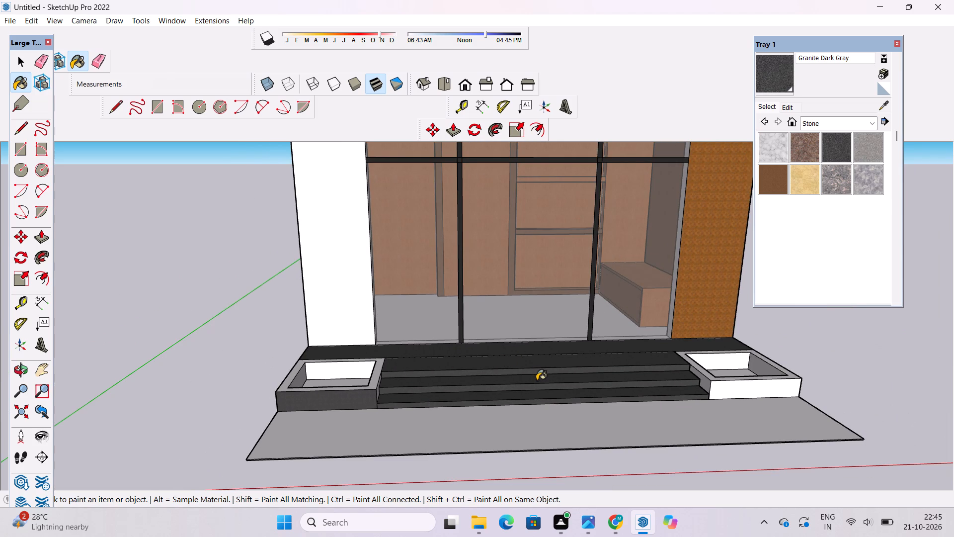
scroll(518, 375, up, 16)
click(524, 359)
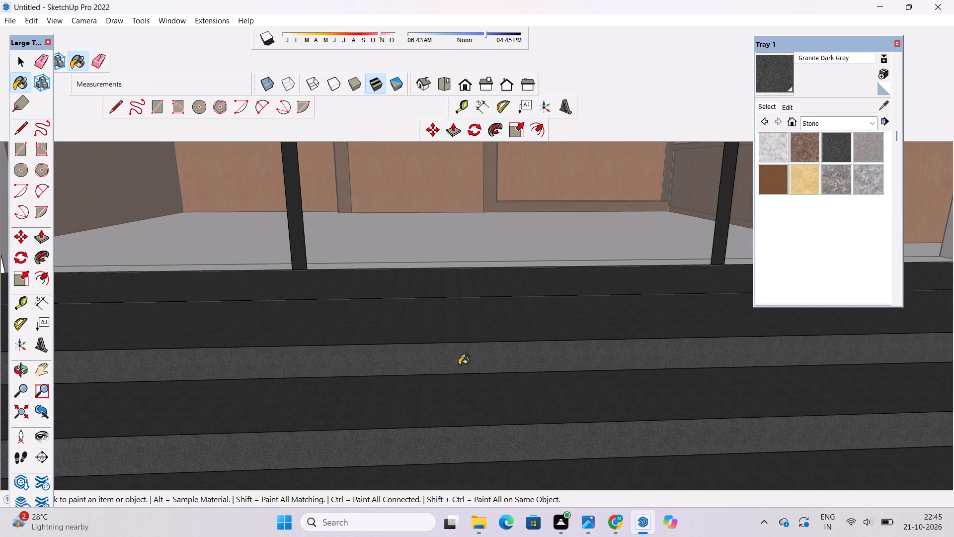
scroll(432, 365, down, 20)
scroll(432, 365, down, 1)
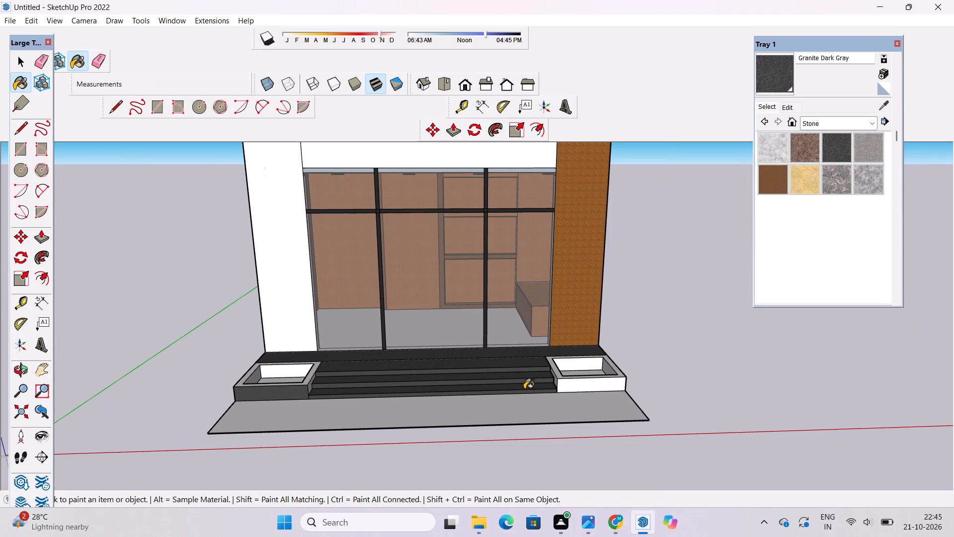
scroll(546, 388, up, 11)
click(582, 378)
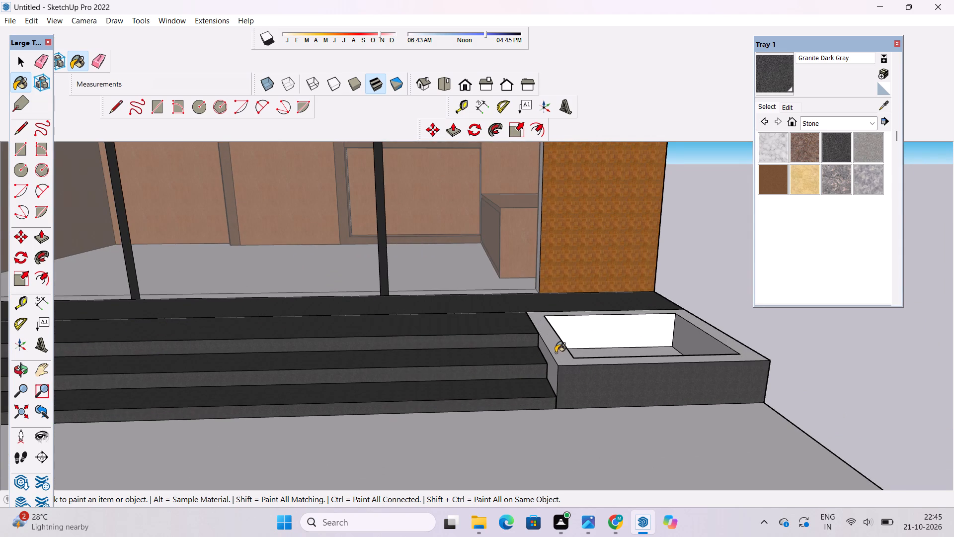
click(552, 353)
click(543, 364)
scroll(578, 357, up, 2)
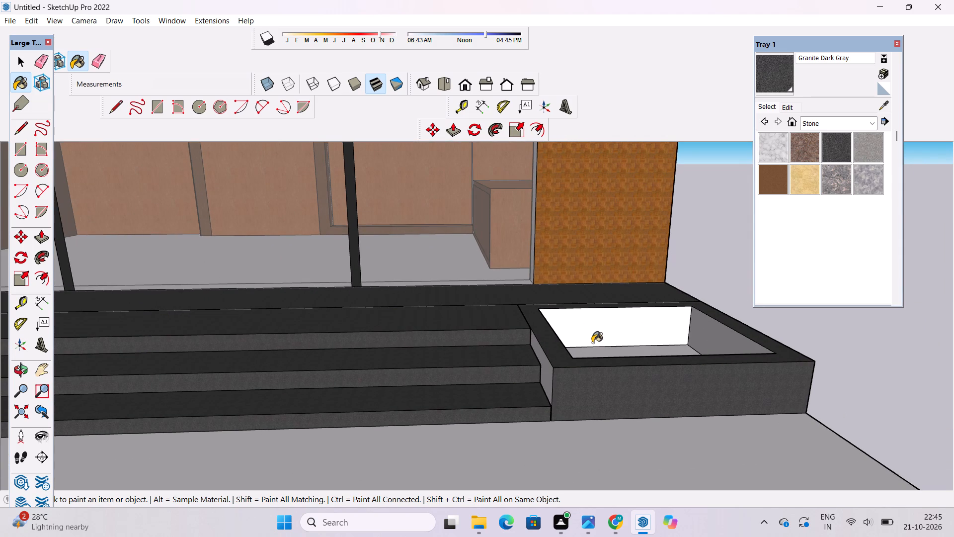
click(592, 342)
scroll(534, 366, up, 8)
click(544, 346)
Paint the top rim and the inner back and side walls of the planter beside the white pillar with Granite Dark Gray.
scroll(453, 370, down, 11)
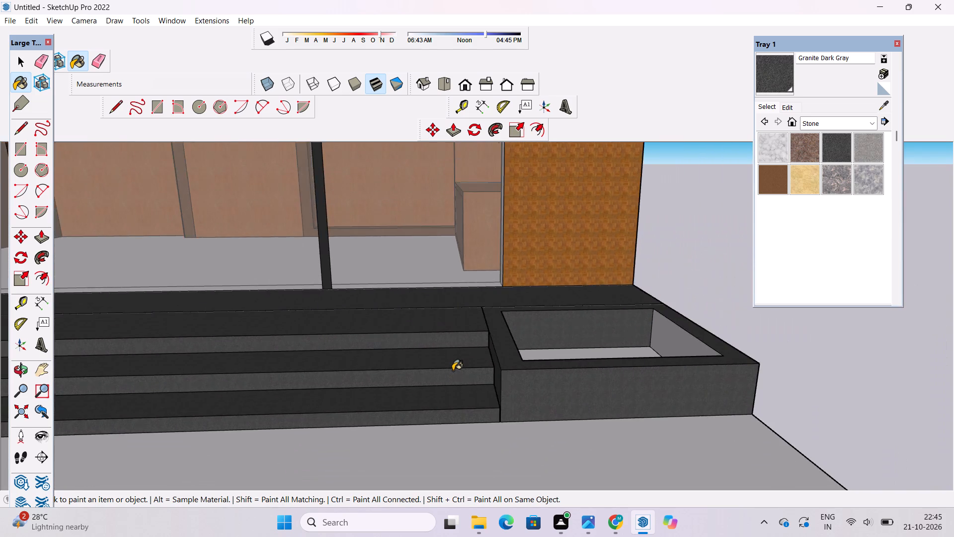
scroll(453, 370, down, 2)
scroll(532, 348, up, 7)
scroll(532, 347, down, 5)
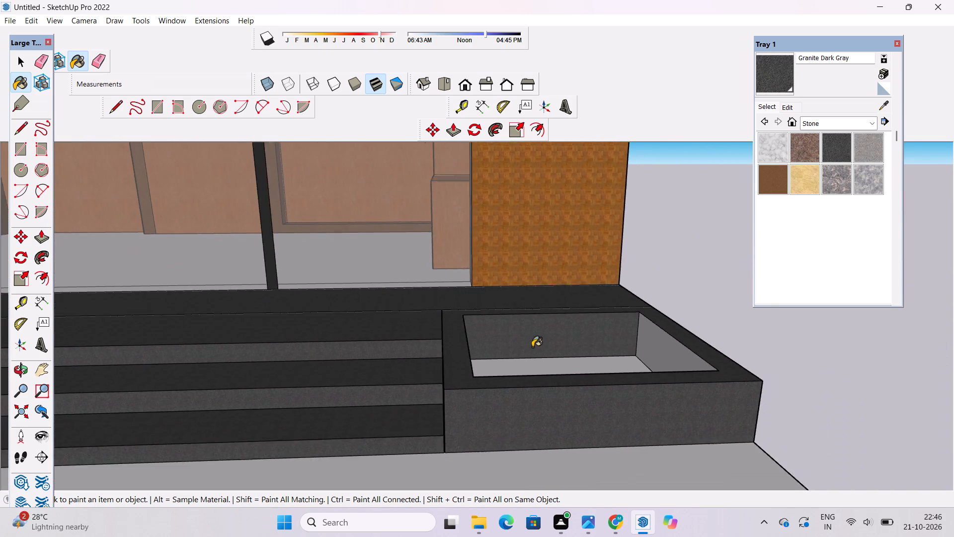
scroll(532, 347, down, 20)
scroll(532, 347, down, 1)
scroll(409, 361, up, 13)
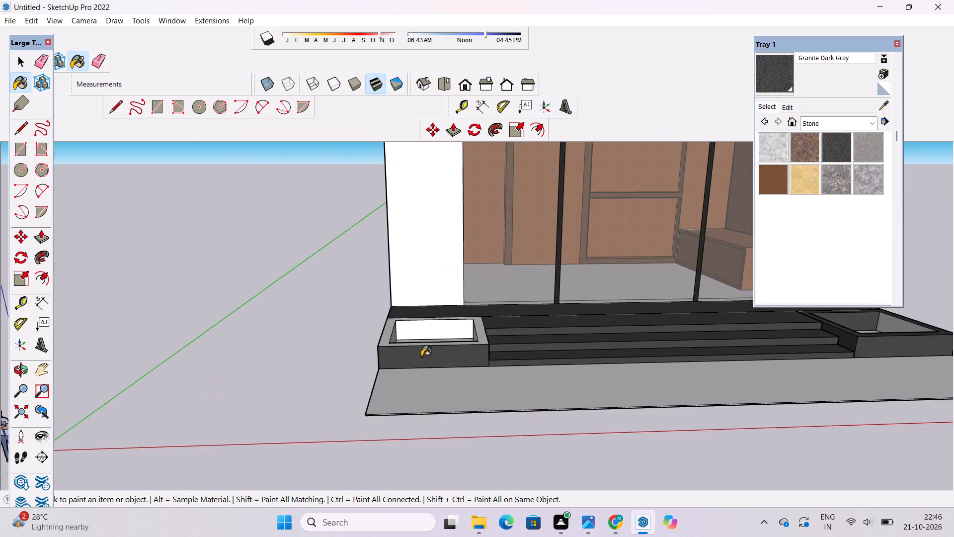
scroll(426, 357, up, 6)
scroll(480, 335, up, 5)
click(481, 331)
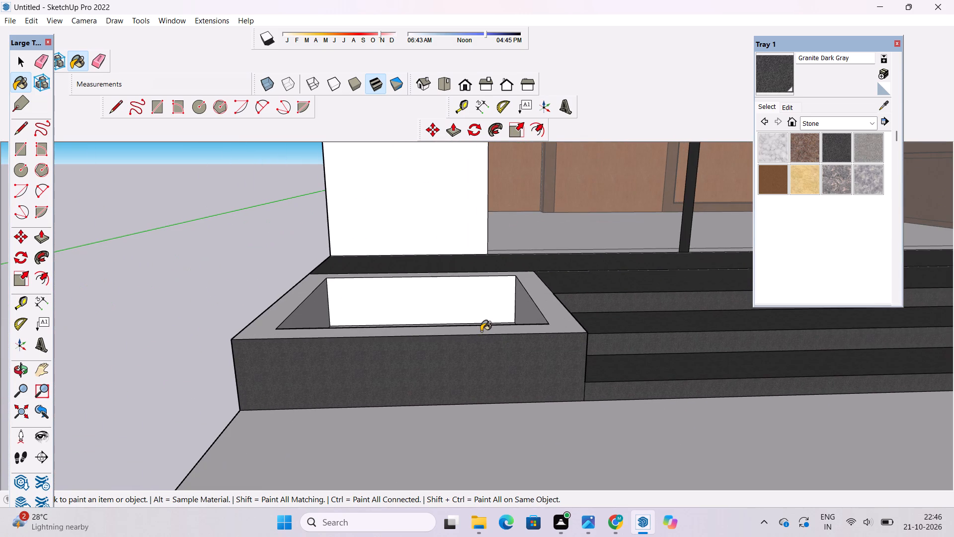
click(473, 300)
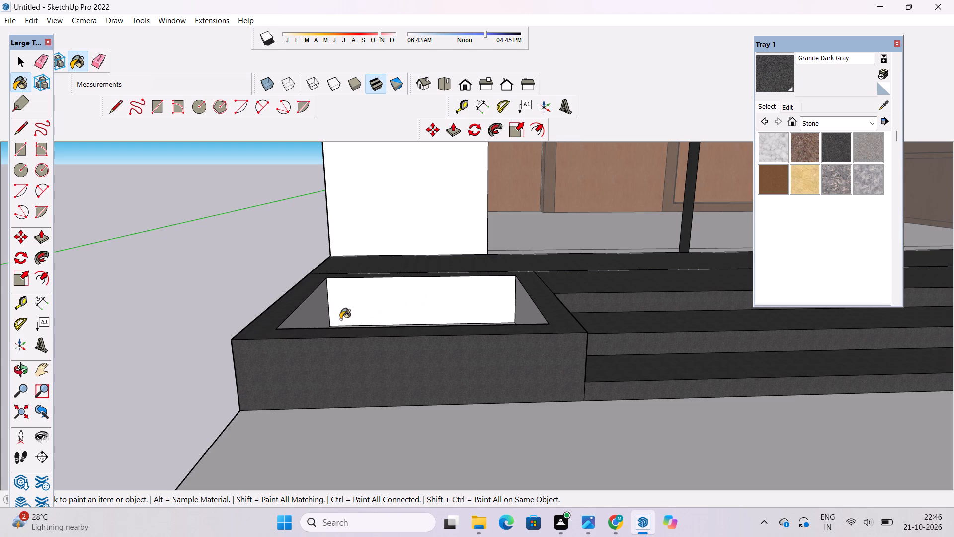
click(317, 310)
click(528, 302)
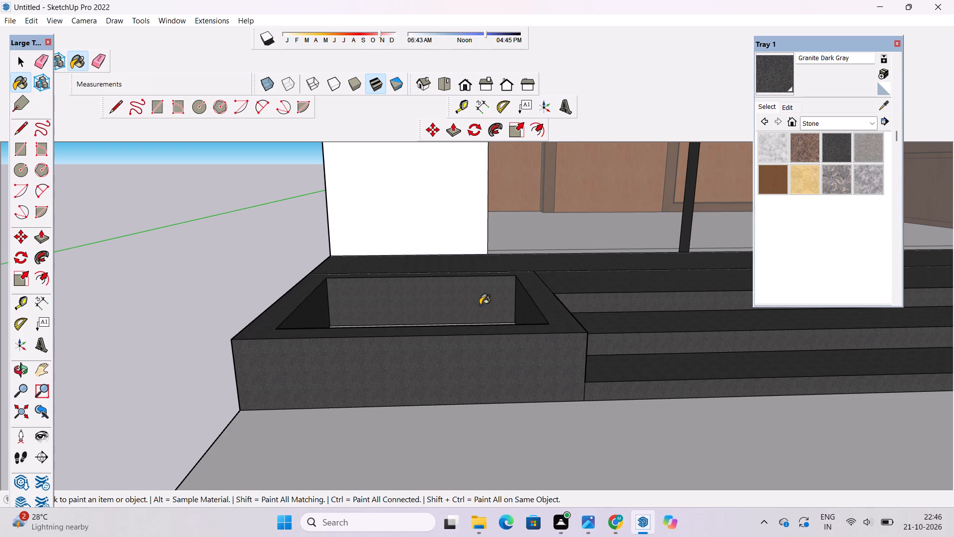
click(427, 327)
triple_click(427, 327)
Examine the white-pillar side of the building, its base and entrance platform, from the side and from underneath.
click(20, 375)
drag(109, 355, 191, 342)
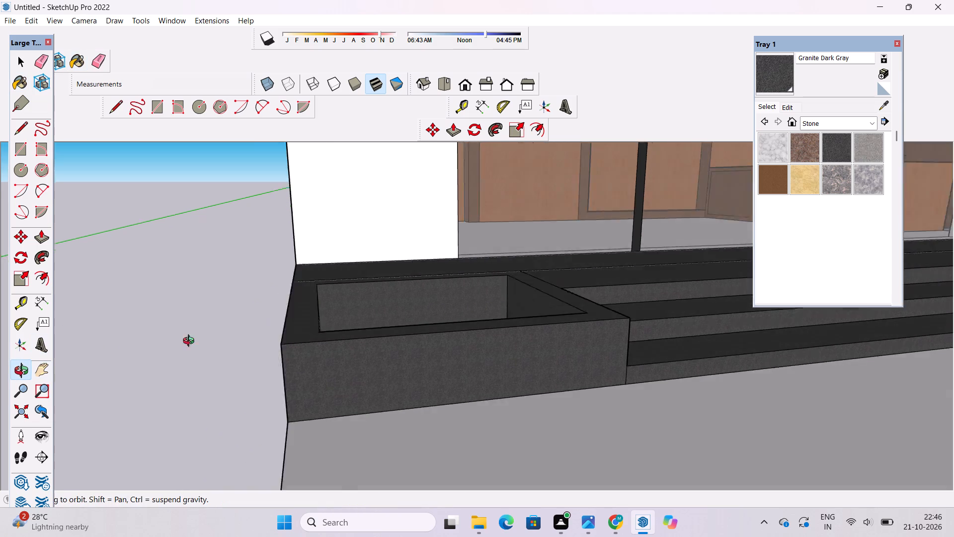
drag(191, 342, 288, 343)
scroll(288, 343, down, 4)
drag(290, 343, 315, 359)
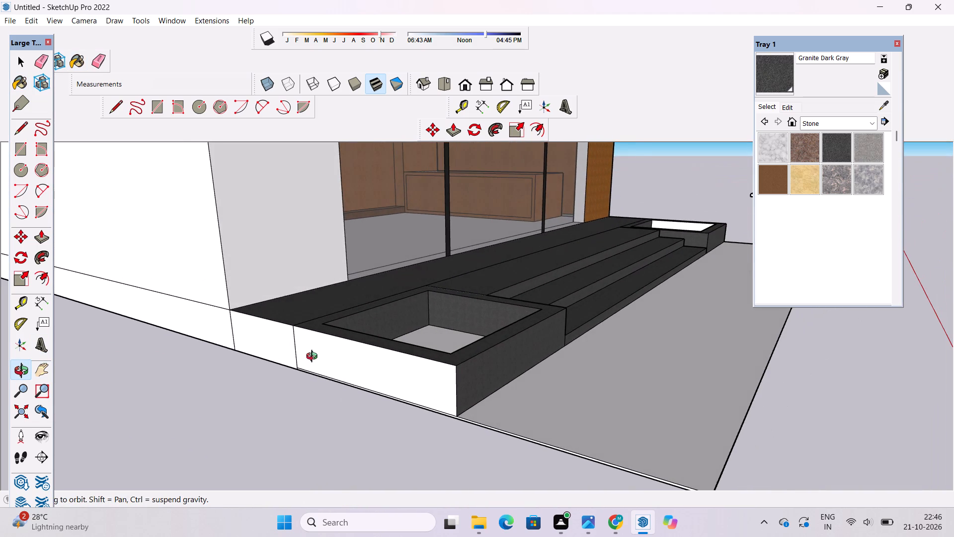
scroll(314, 358, up, 3)
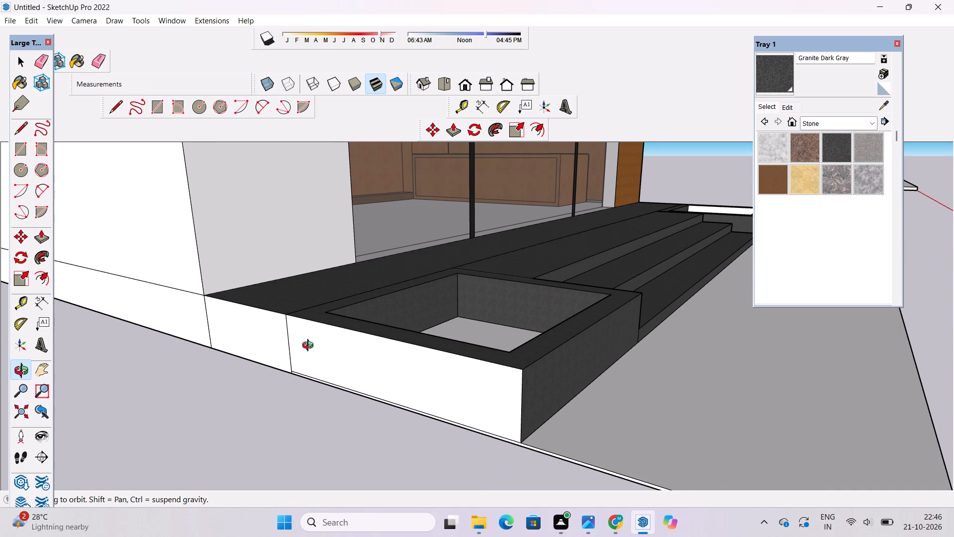
scroll(310, 347, down, 7)
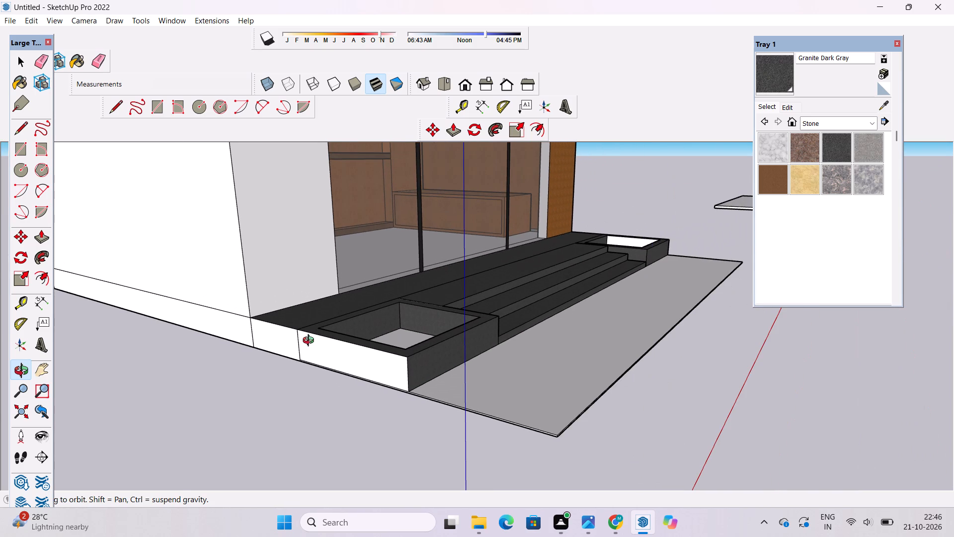
scroll(311, 342, down, 10)
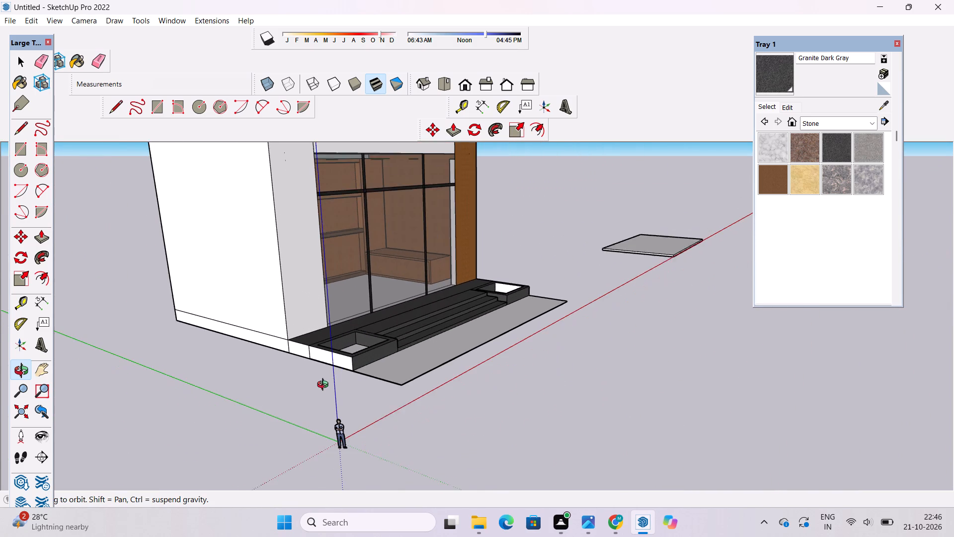
scroll(325, 386, down, 2)
scroll(324, 358, up, 12)
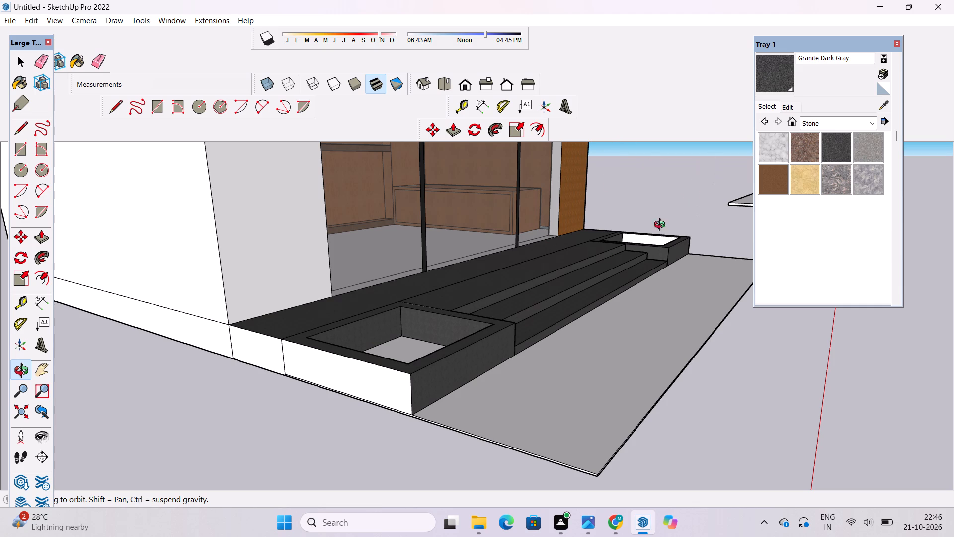
scroll(520, 336, down, 4)
drag(447, 374, 459, 343)
shift+drag(464, 337, 437, 381)
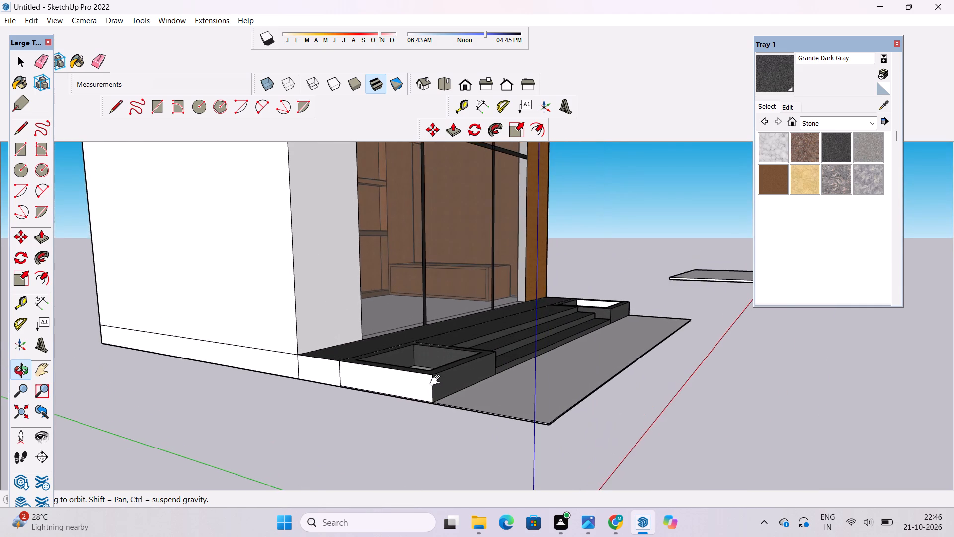
shift+drag(437, 381, 437, 382)
scroll(423, 401, up, 3)
shift+drag(423, 401, 437, 357)
drag(444, 382, 426, 262)
scroll(426, 261, down, 3)
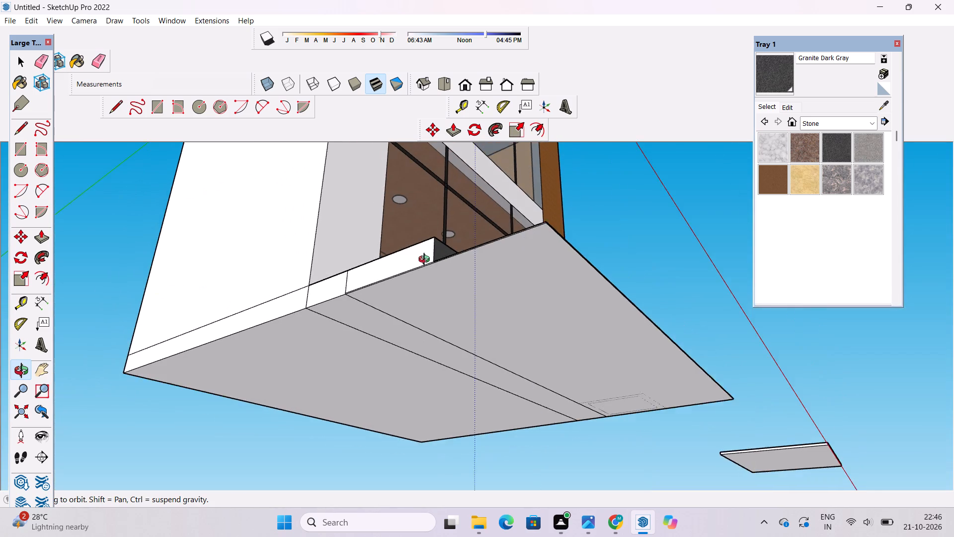
drag(426, 261, 427, 381)
shift+drag(427, 372, 437, 343)
scroll(439, 333, down, 5)
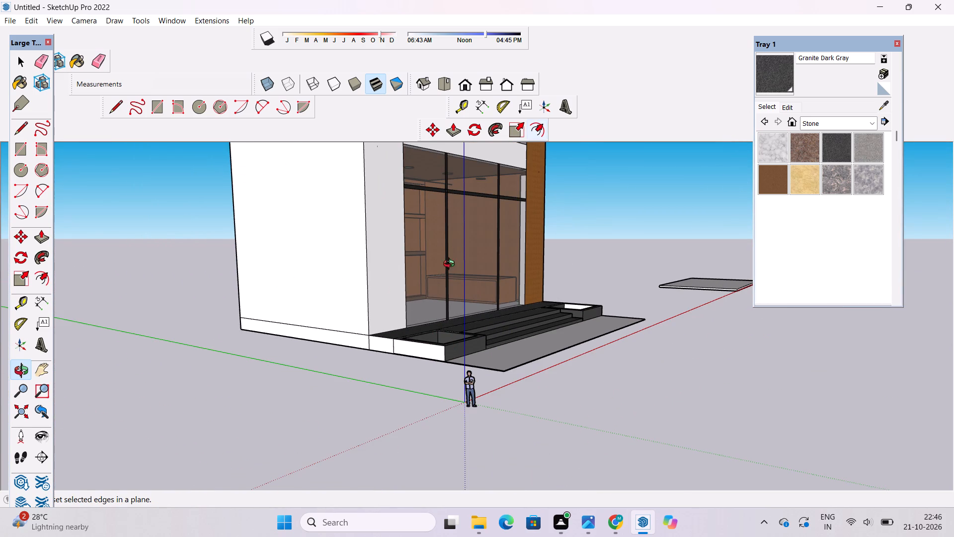
scroll(312, 370, down, 11)
Paint the outer side faces of the planter and entrance landing on the white-pillar side with Granite Dark Gray.
scroll(362, 368, up, 9)
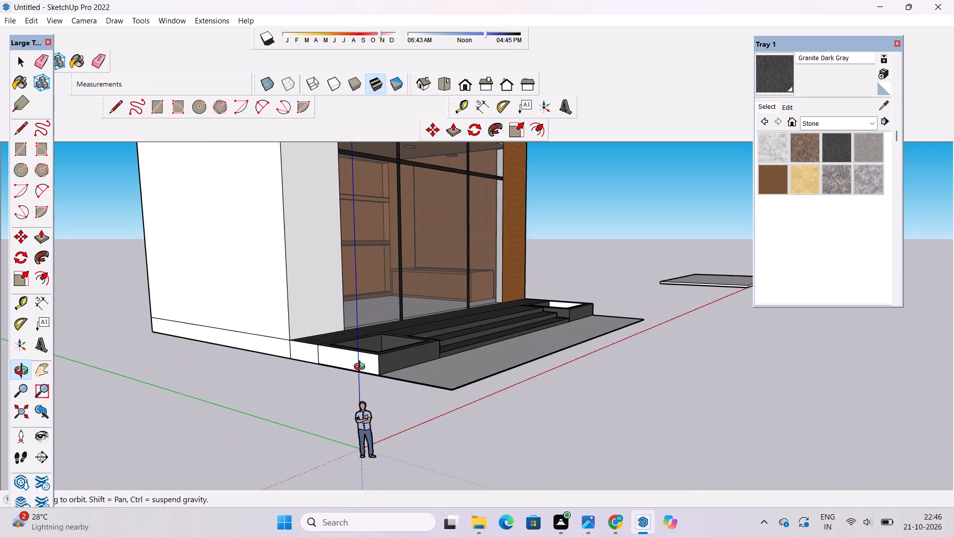
scroll(362, 368, up, 9)
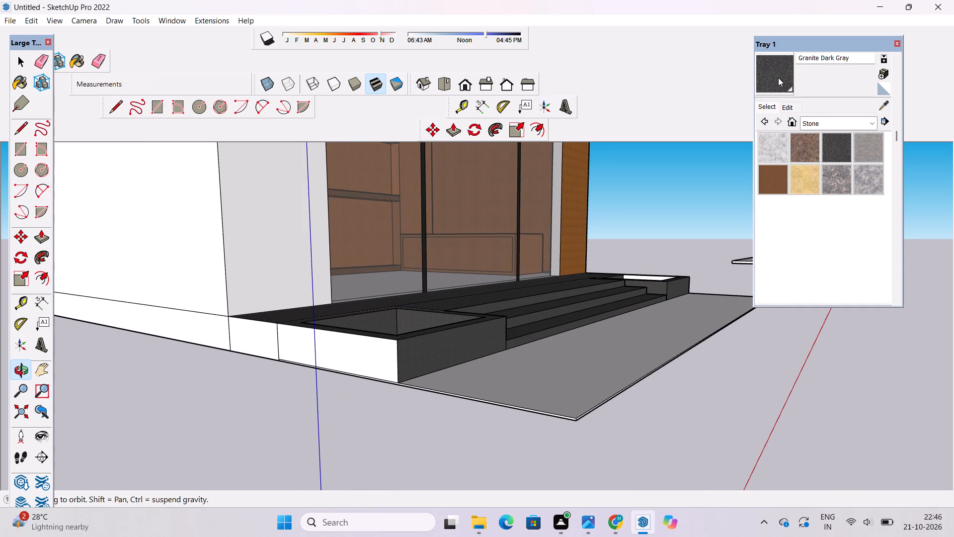
click(778, 78)
scroll(366, 354, up, 4)
click(366, 354)
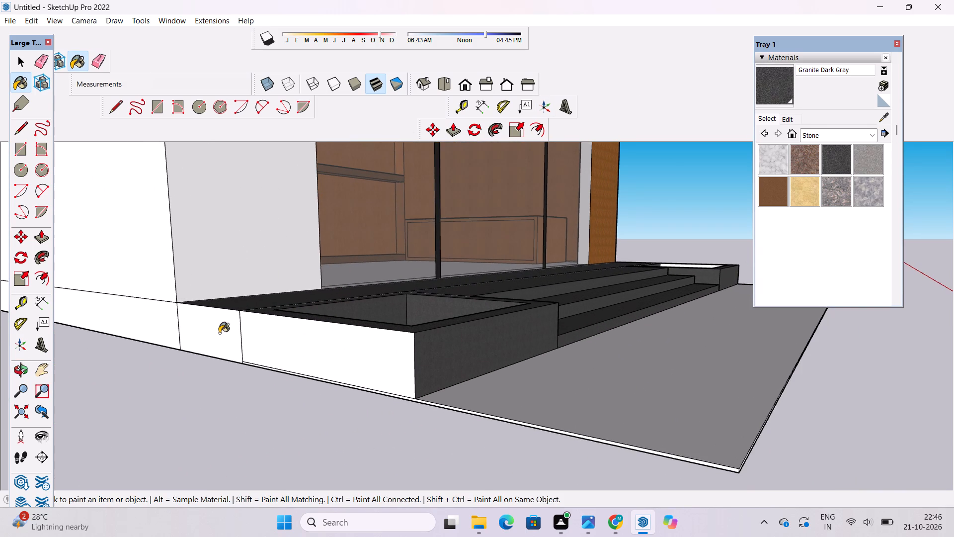
click(219, 333)
scroll(219, 333, down, 1)
Paint the outer side faces of the landing and planter on the parquet-pillar side with Granite Dark Gray.
click(26, 370)
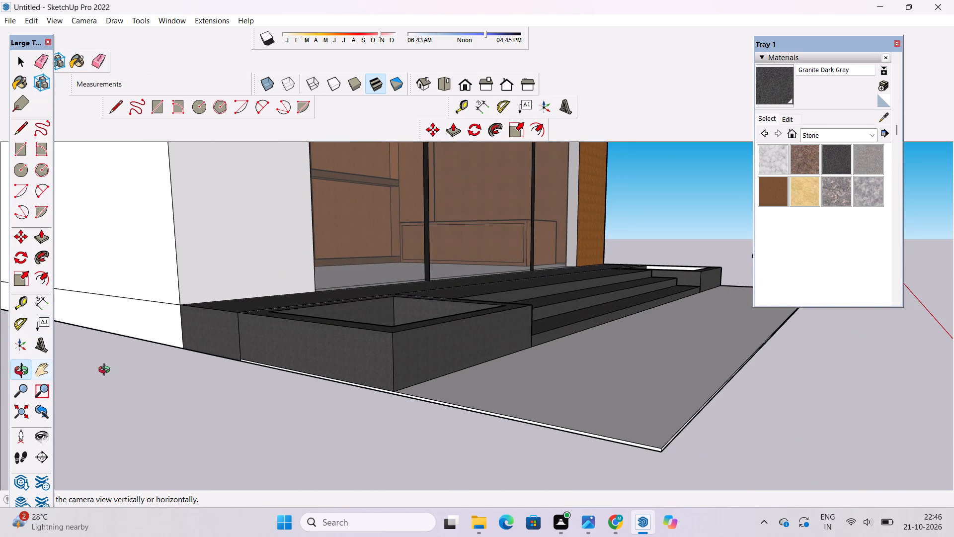
scroll(106, 371, down, 20)
scroll(106, 371, down, 4)
drag(602, 341, 334, 374)
scroll(425, 304, up, 3)
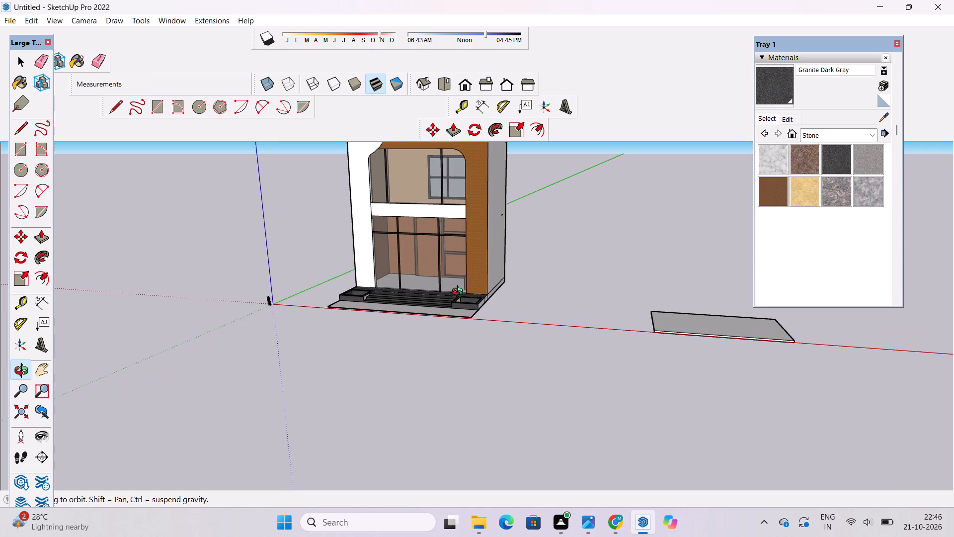
scroll(460, 293, up, 15)
drag(489, 300, 491, 329)
scroll(485, 305, down, 14)
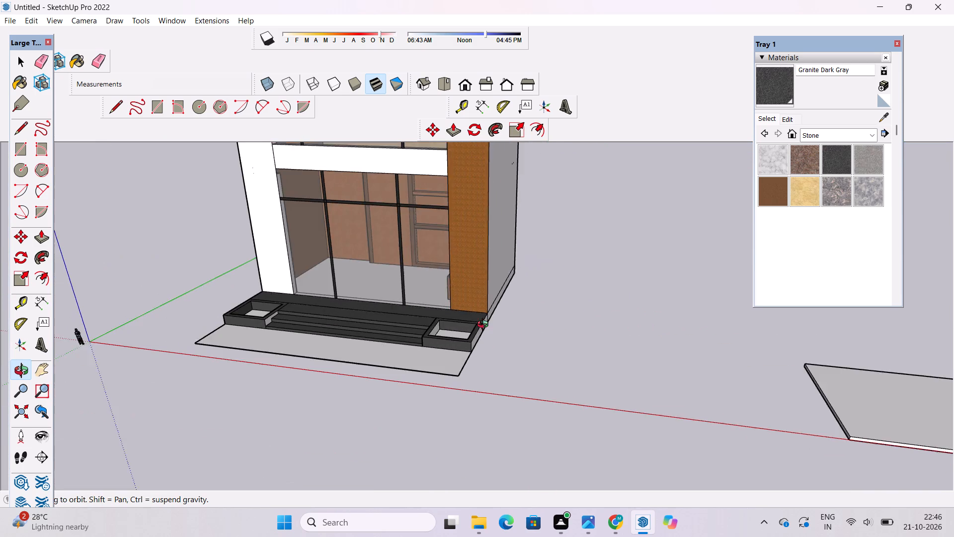
drag(481, 341, 464, 378)
click(758, 89)
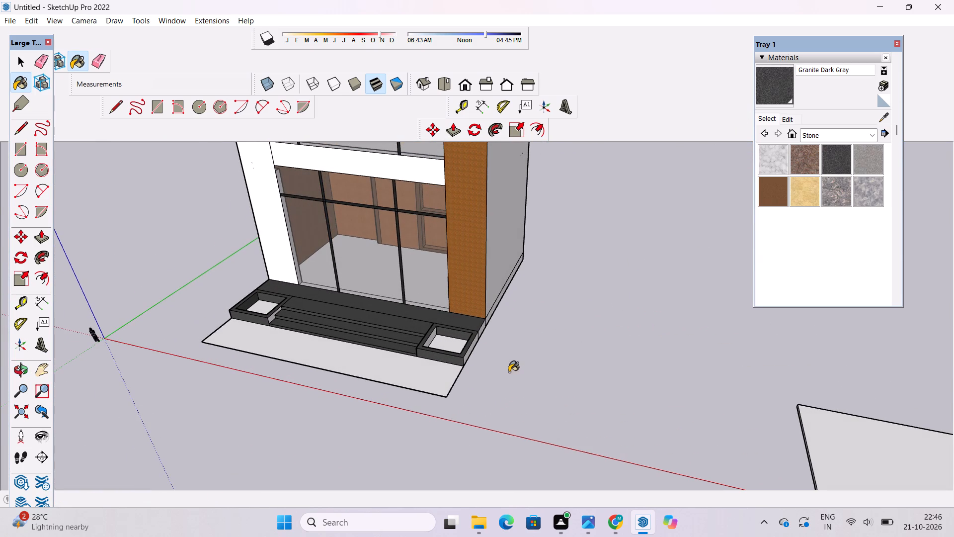
scroll(506, 372, up, 17)
click(442, 259)
click(372, 320)
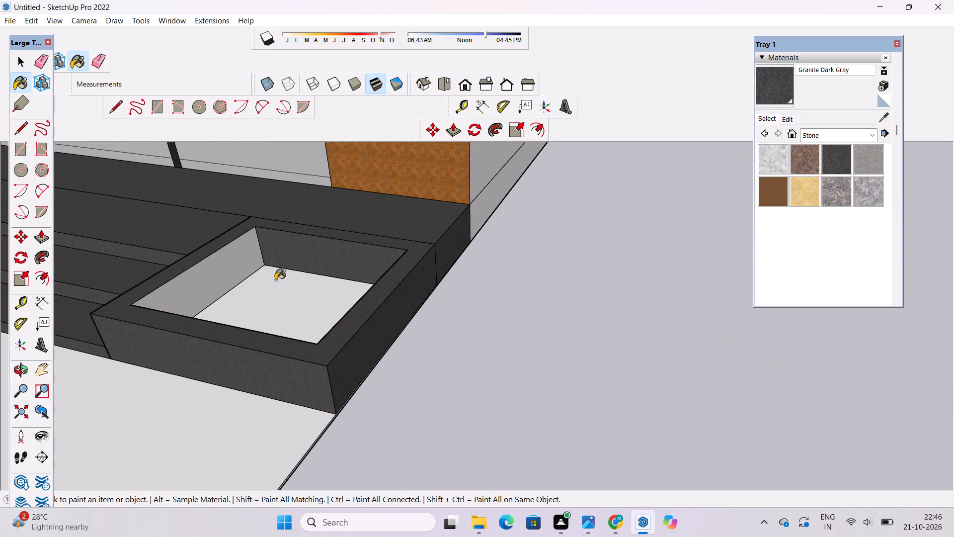
Paint the remaining inner side walls and the floor of the planter beside the parquet pillar with Granite Dark Gray.
scroll(217, 275, up, 5)
click(217, 274)
scroll(218, 275, up, 7)
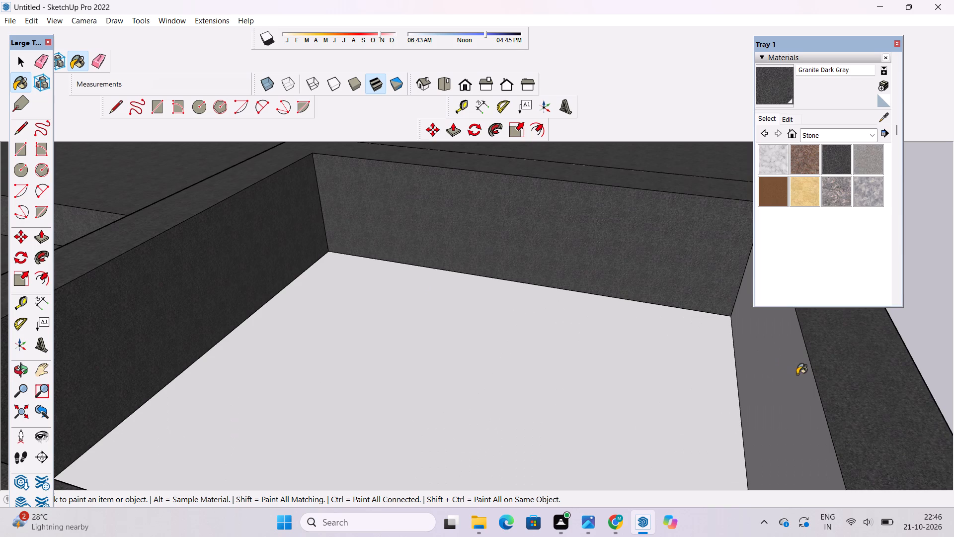
click(812, 375)
click(656, 384)
Paint the step-side face and the floor of the planter beside the white pillar with Granite Dark Gray.
scroll(666, 391, down, 20)
scroll(666, 391, down, 7)
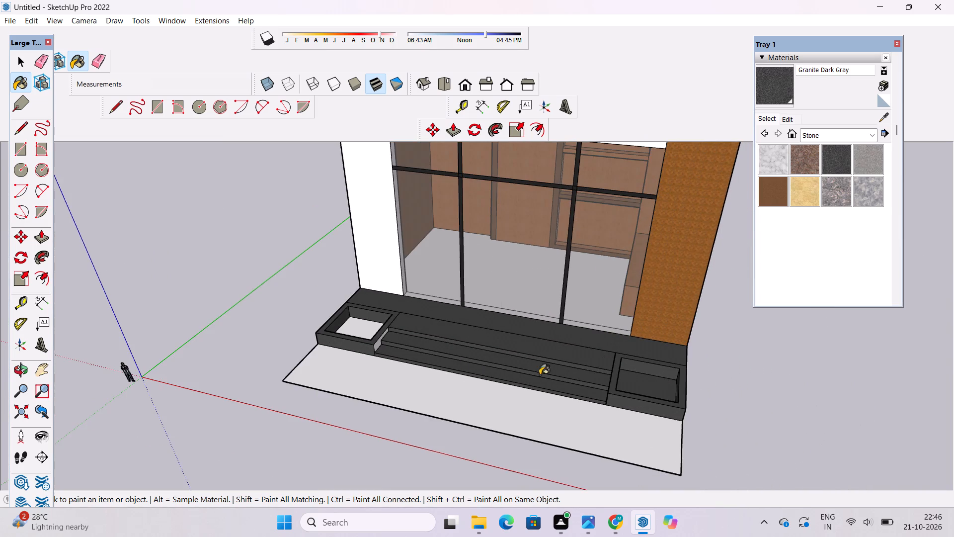
scroll(380, 322, up, 12)
click(397, 375)
click(355, 340)
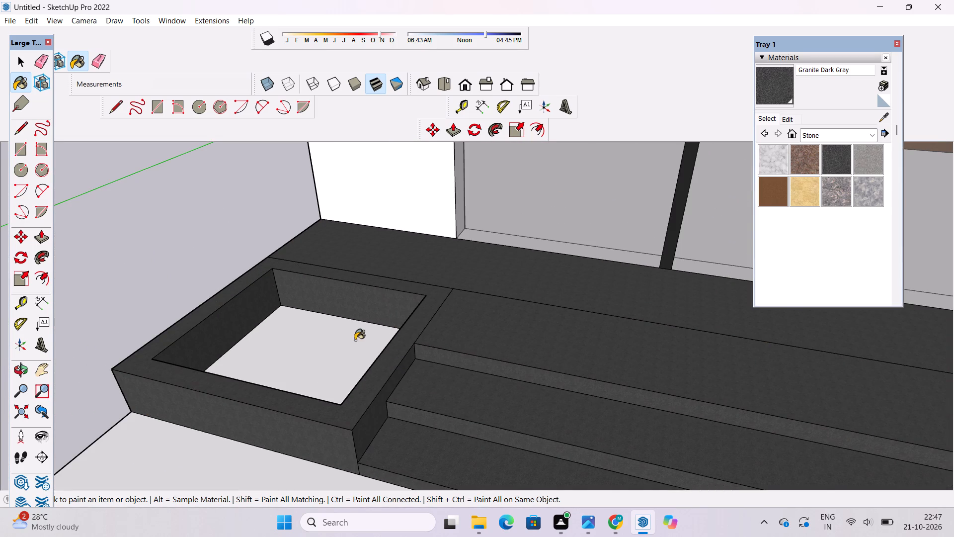
Examine the whole front of the building from raised and eye-level angles.
scroll(351, 341, down, 19)
scroll(349, 364, down, 3)
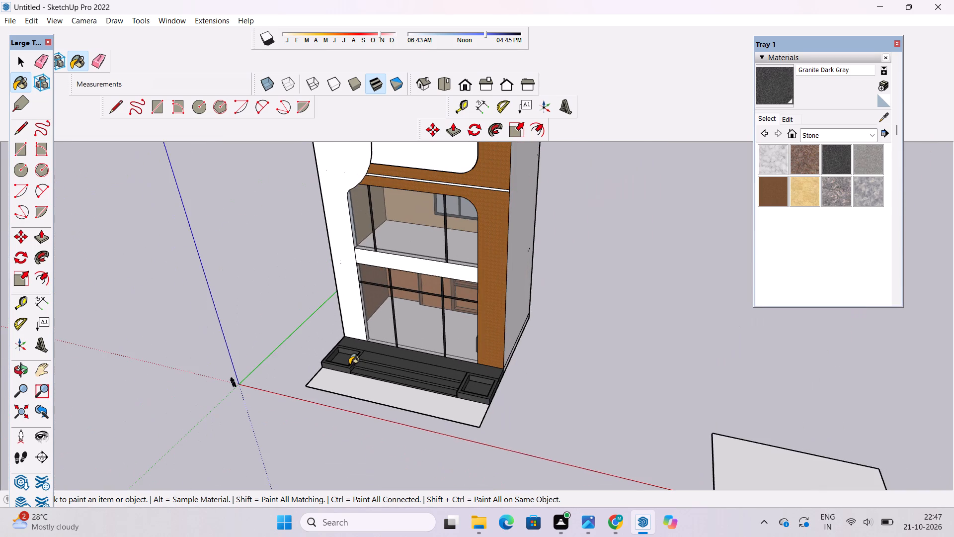
click(15, 373)
drag(235, 333, 298, 280)
scroll(318, 278, down, 5)
shift+drag(376, 272, 392, 313)
drag(392, 313, 402, 286)
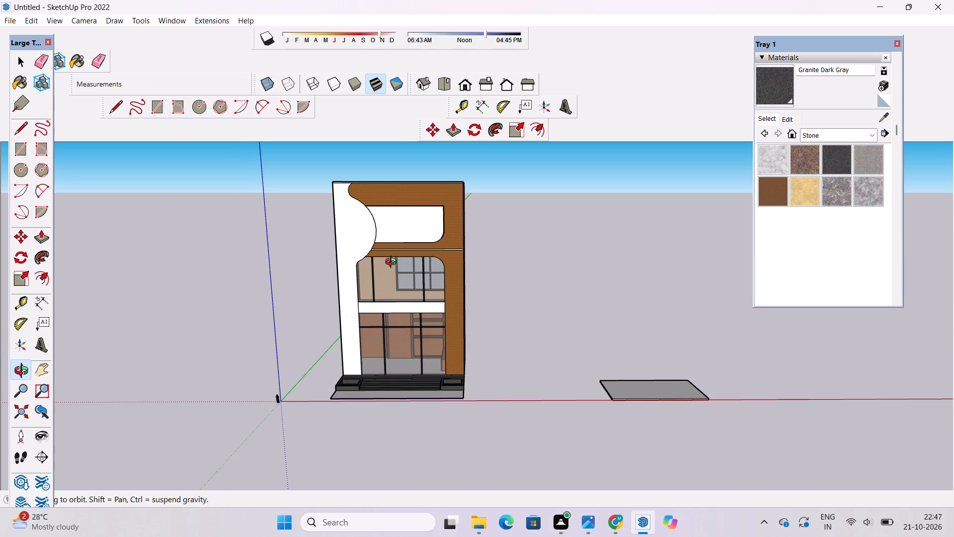
Repaint the upper and lower parts of the front cladding frame with Wood Cherry Original.
scroll(391, 260, up, 1)
shift+drag(391, 260, 397, 293)
drag(397, 293, 406, 265)
shift+drag(410, 259, 420, 280)
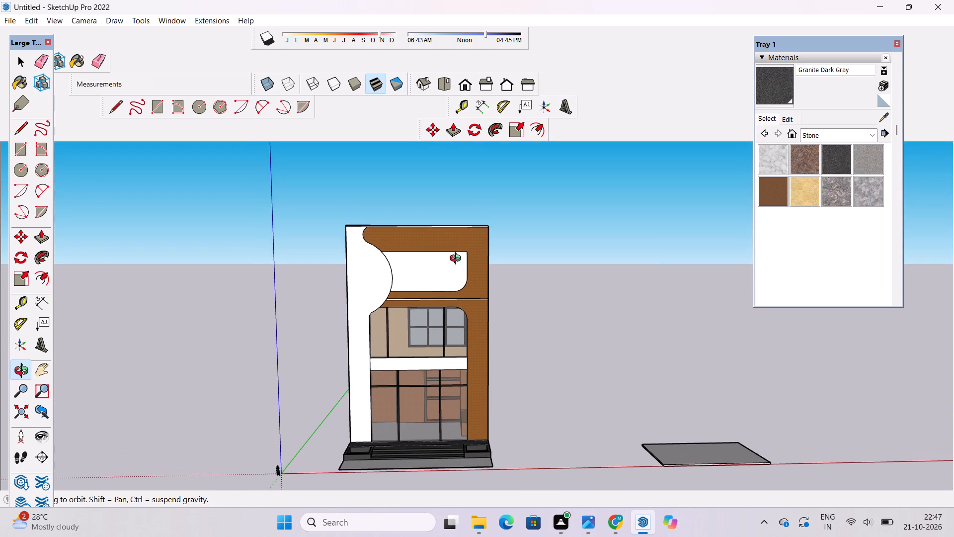
scroll(462, 256, up, 11)
shift+drag(508, 253, 471, 253)
shift+scroll(459, 276, up, 6)
shift+scroll(458, 268, down, 7)
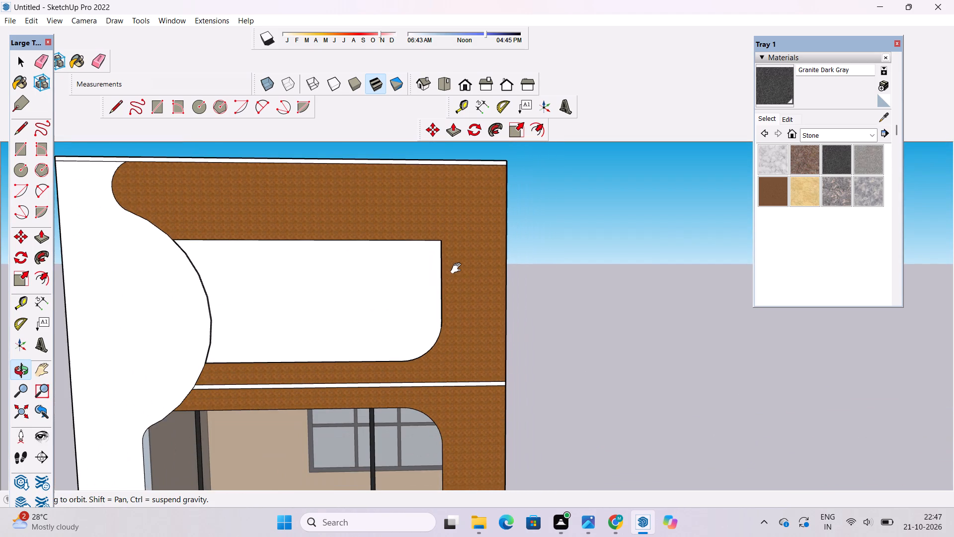
shift+click(458, 268)
key(space)
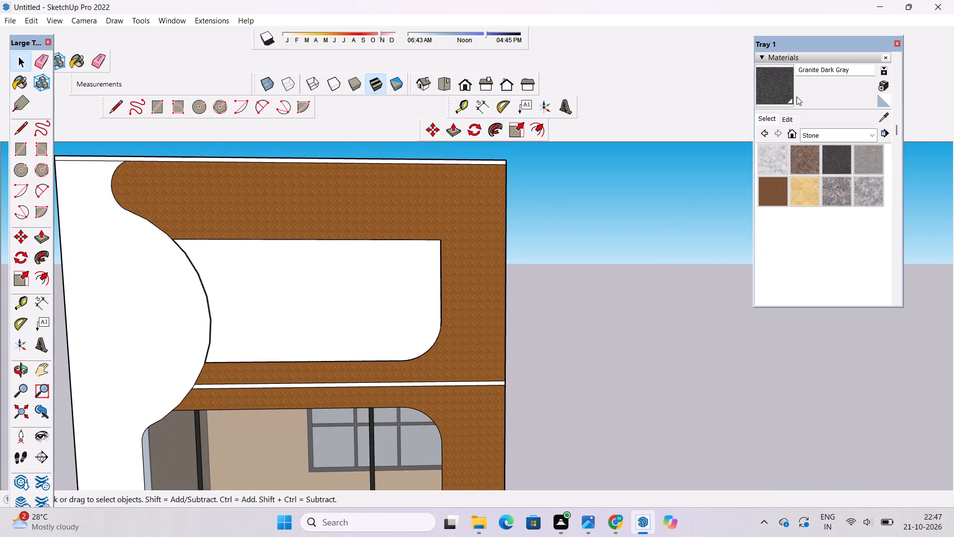
click(801, 132)
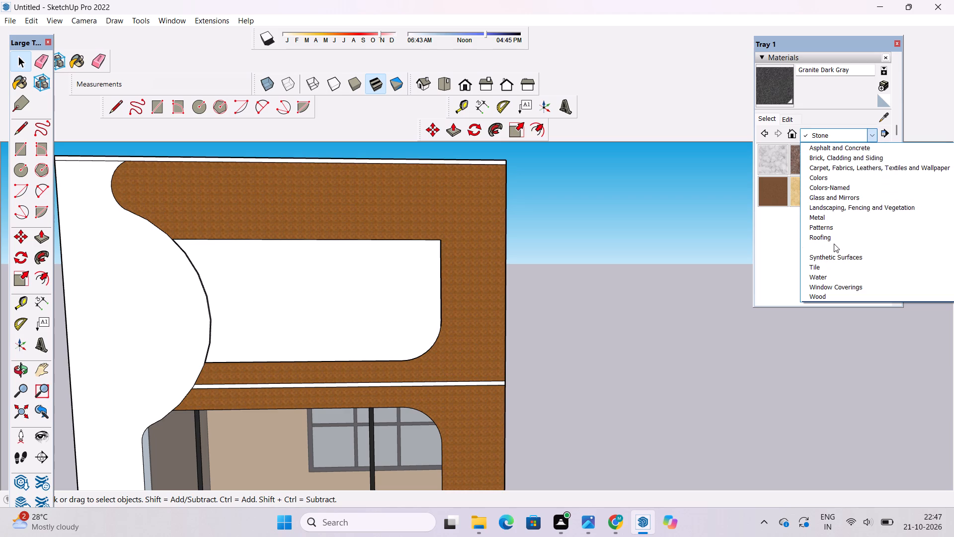
click(813, 295)
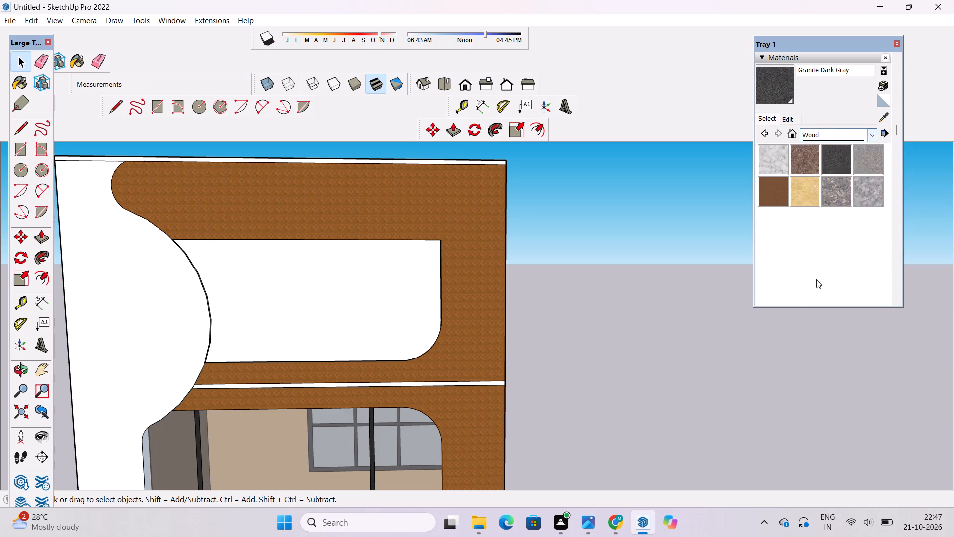
click(824, 163)
click(485, 211)
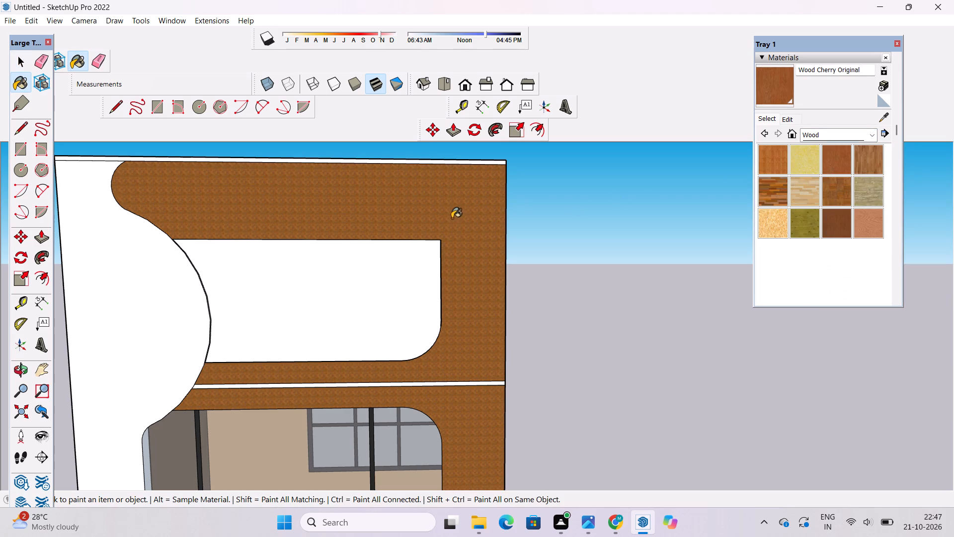
scroll(447, 213, down, 2)
scroll(456, 366, up, 1)
click(460, 371)
Paint the white rounded panel at the top of the front facade with Translucent Glass Gray.
scroll(411, 275, down, 11)
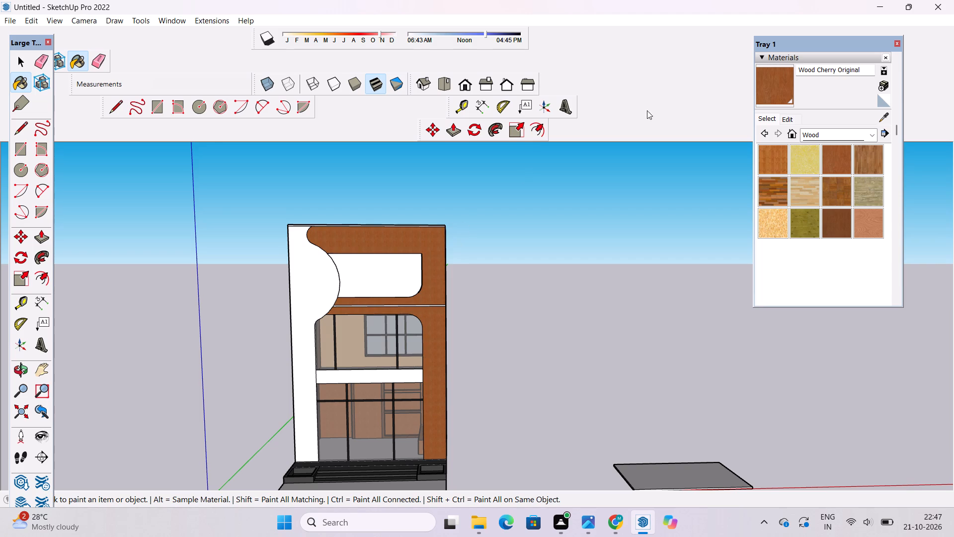
click(817, 137)
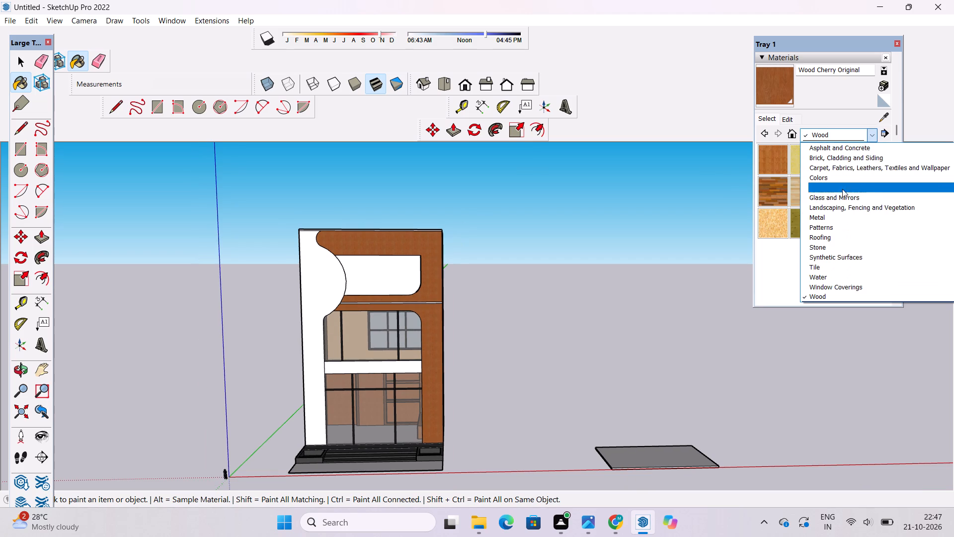
click(845, 194)
click(865, 187)
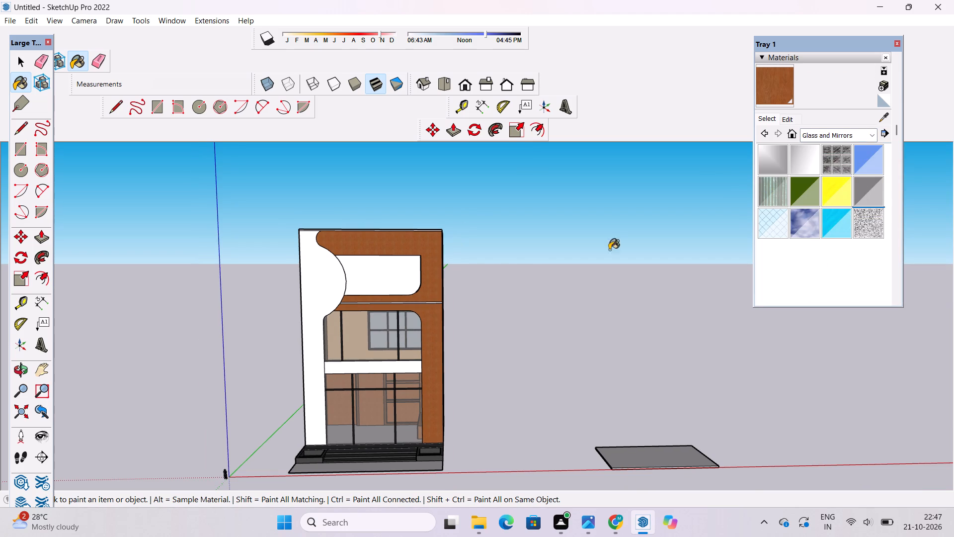
scroll(432, 279, up, 4)
click(368, 275)
Darken the Translucent Glass Gray material by lowering its brightness.
scroll(373, 226, up, 1)
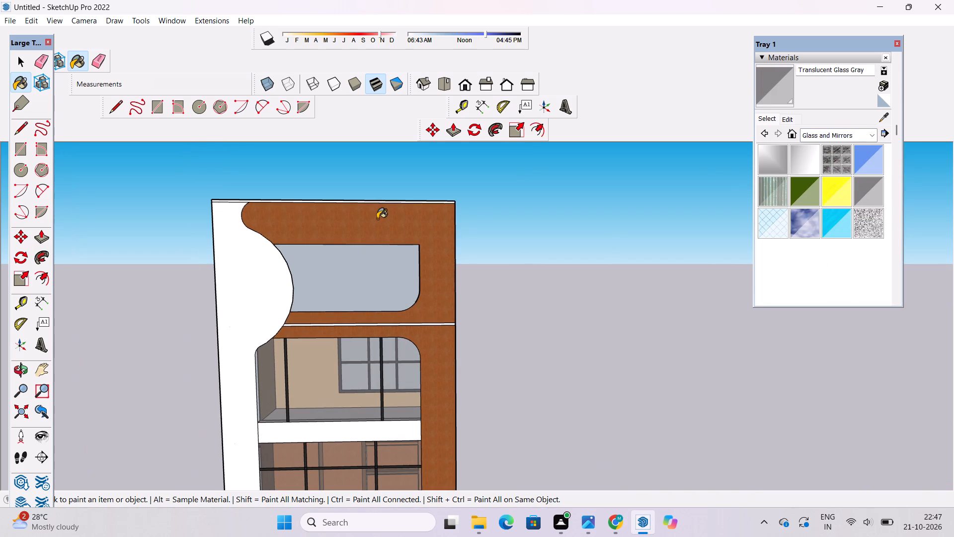
click(788, 118)
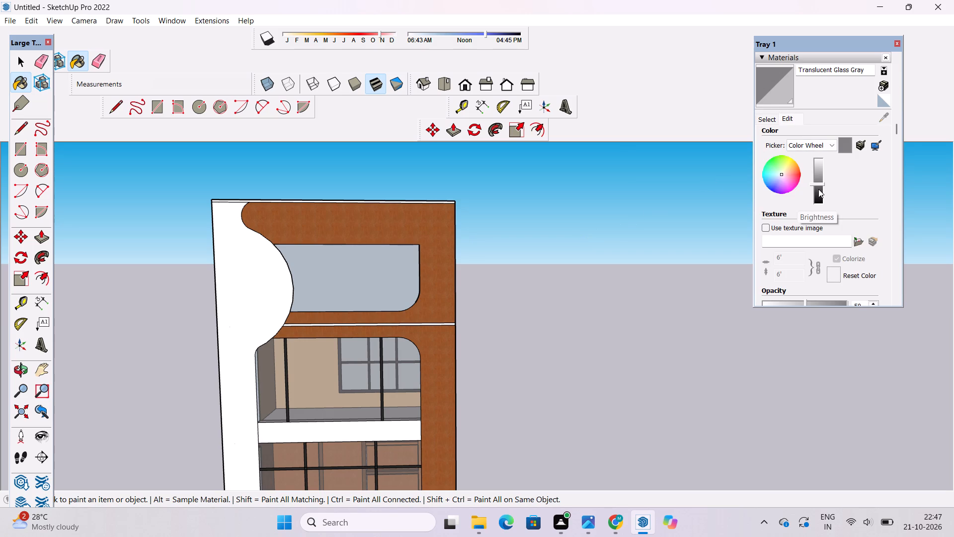
click(818, 189)
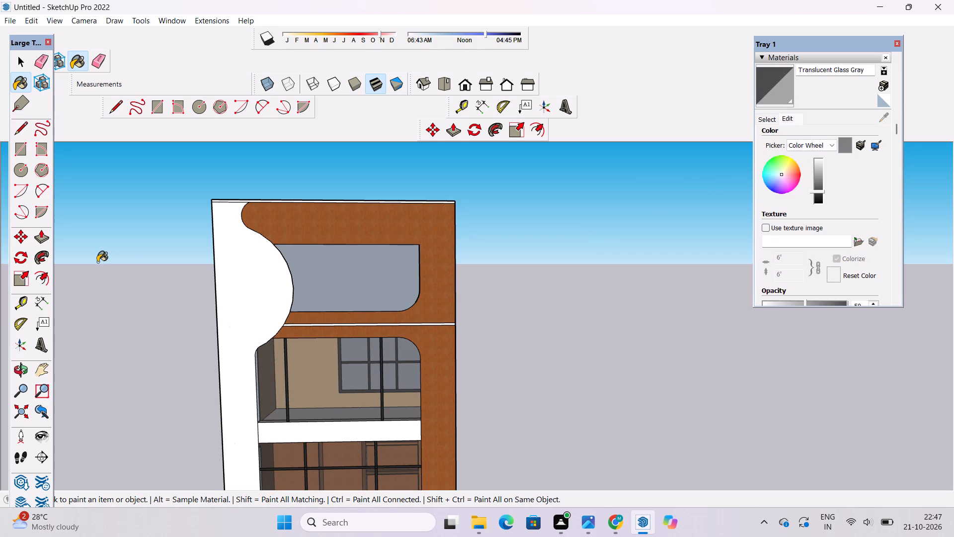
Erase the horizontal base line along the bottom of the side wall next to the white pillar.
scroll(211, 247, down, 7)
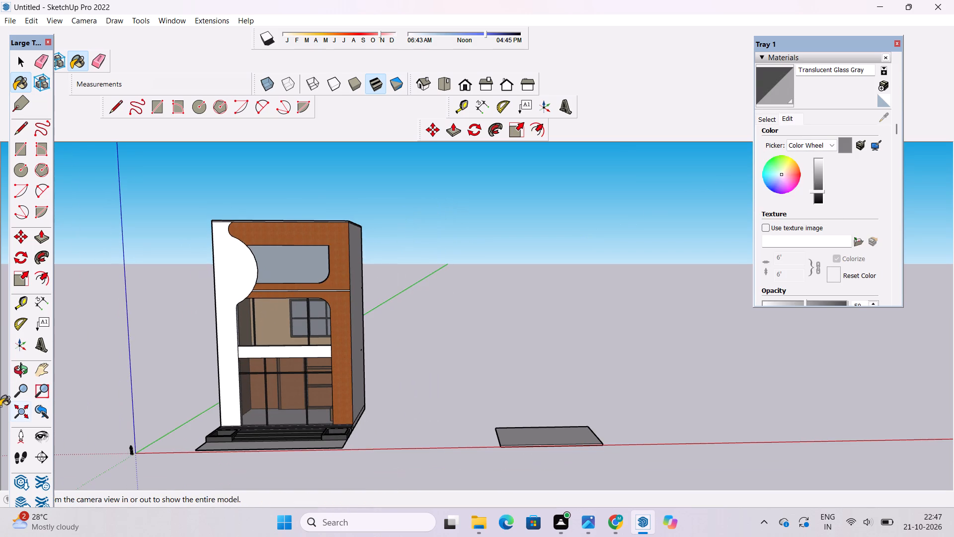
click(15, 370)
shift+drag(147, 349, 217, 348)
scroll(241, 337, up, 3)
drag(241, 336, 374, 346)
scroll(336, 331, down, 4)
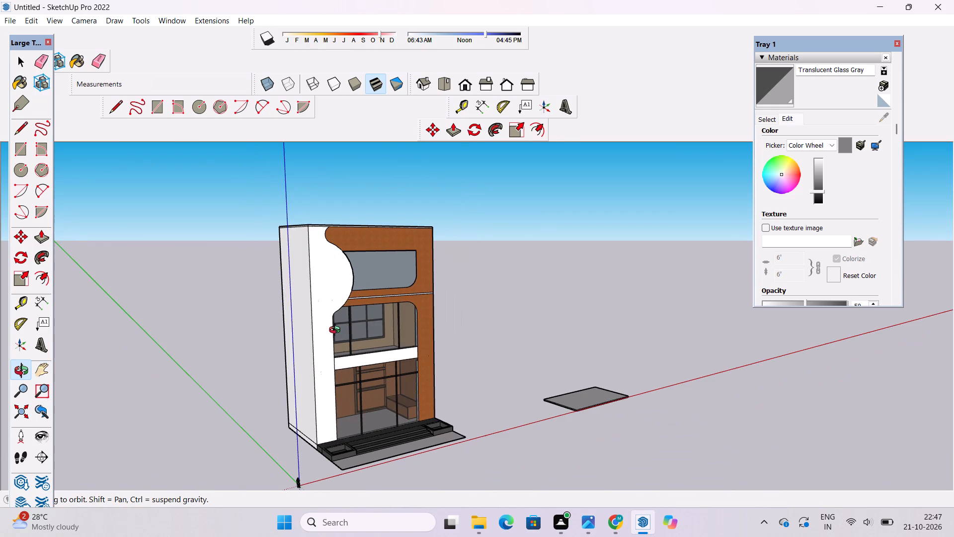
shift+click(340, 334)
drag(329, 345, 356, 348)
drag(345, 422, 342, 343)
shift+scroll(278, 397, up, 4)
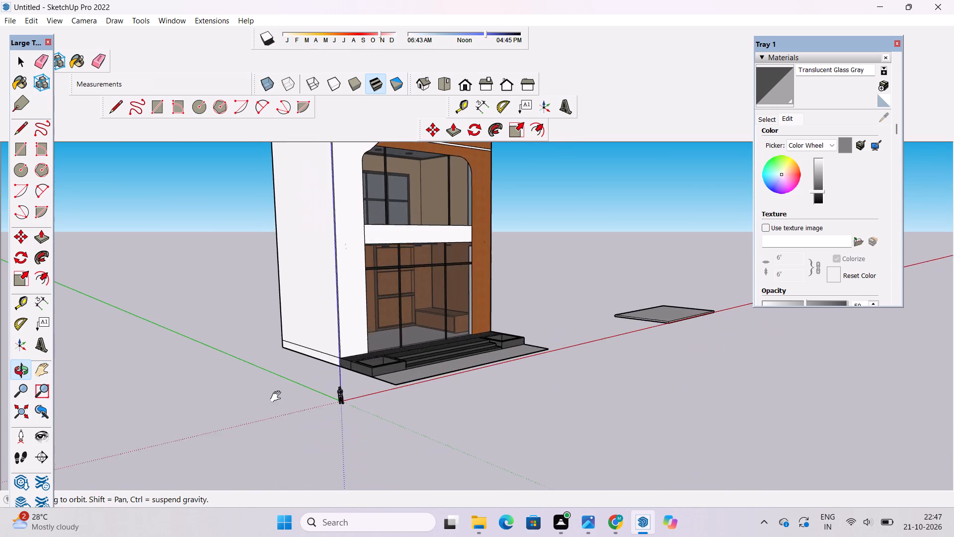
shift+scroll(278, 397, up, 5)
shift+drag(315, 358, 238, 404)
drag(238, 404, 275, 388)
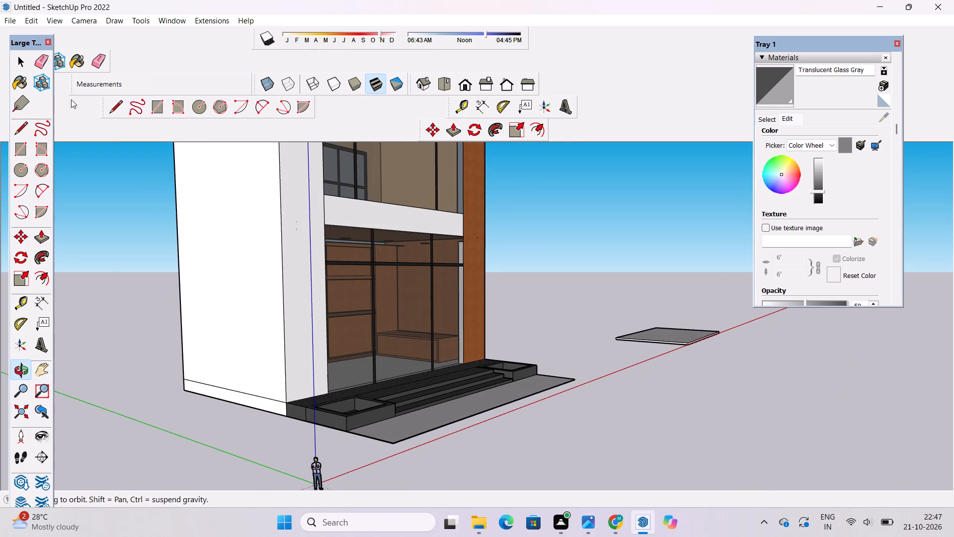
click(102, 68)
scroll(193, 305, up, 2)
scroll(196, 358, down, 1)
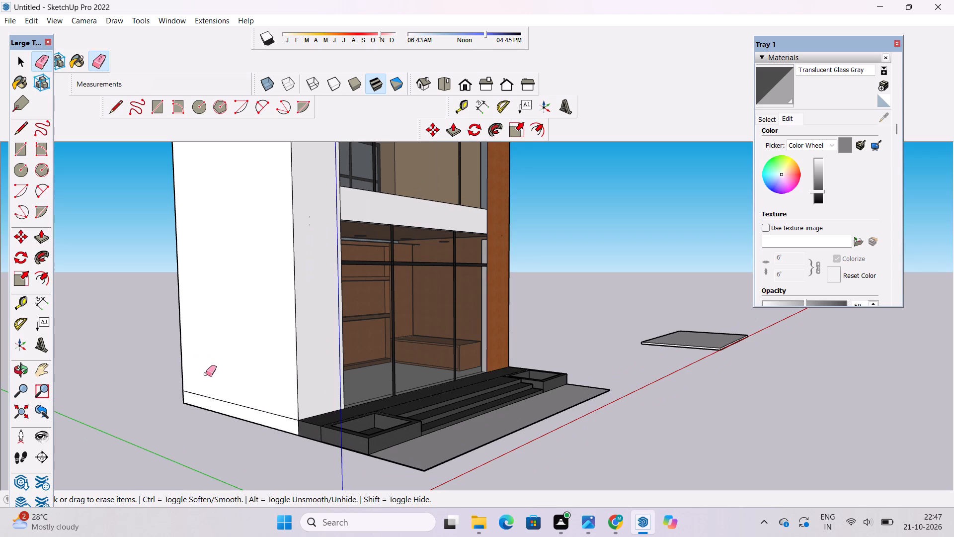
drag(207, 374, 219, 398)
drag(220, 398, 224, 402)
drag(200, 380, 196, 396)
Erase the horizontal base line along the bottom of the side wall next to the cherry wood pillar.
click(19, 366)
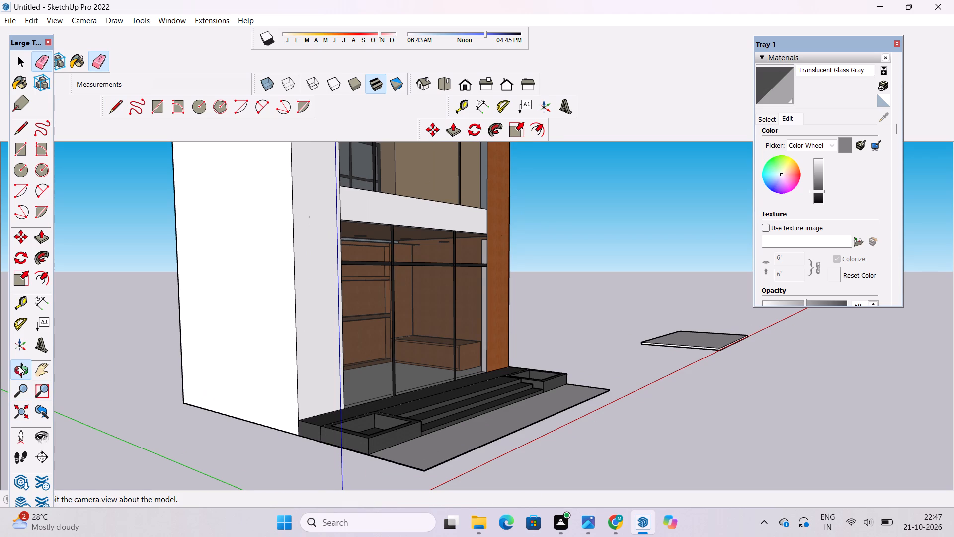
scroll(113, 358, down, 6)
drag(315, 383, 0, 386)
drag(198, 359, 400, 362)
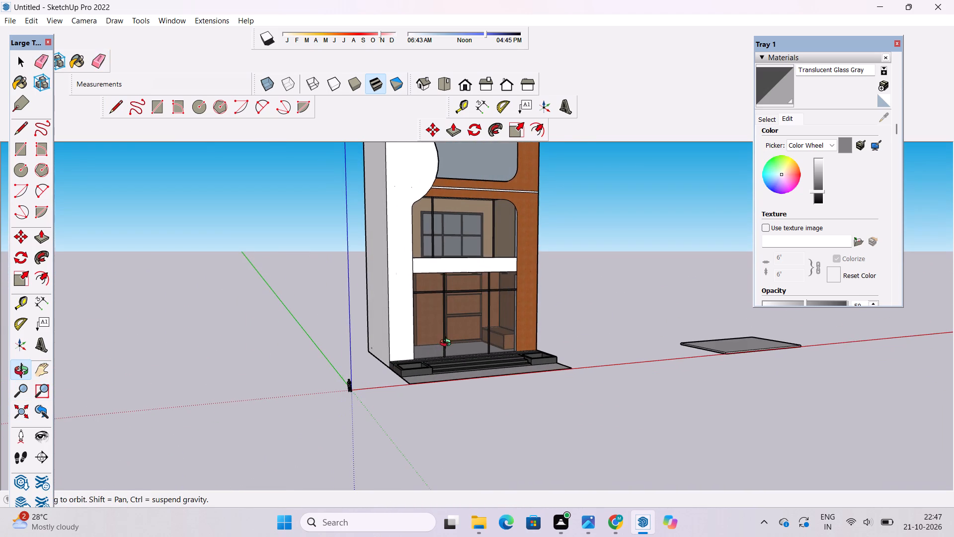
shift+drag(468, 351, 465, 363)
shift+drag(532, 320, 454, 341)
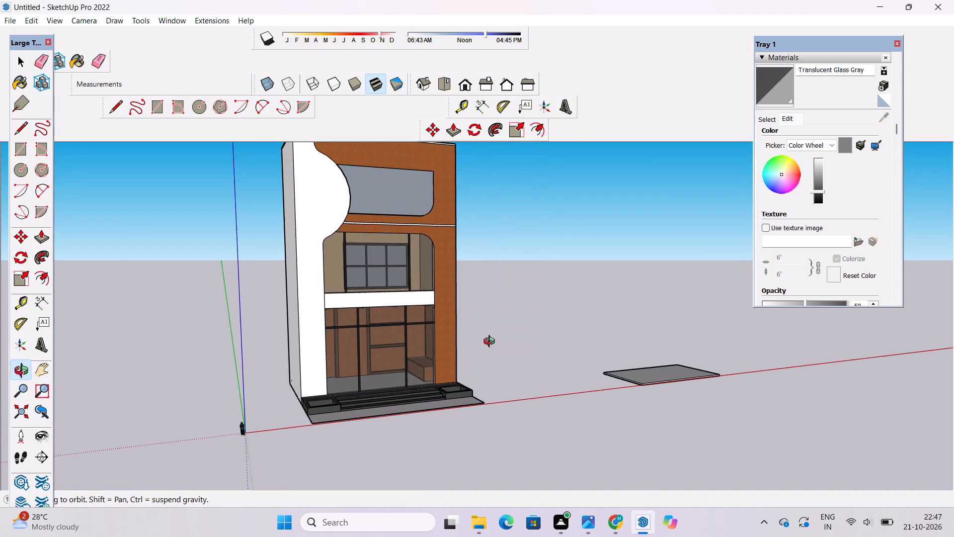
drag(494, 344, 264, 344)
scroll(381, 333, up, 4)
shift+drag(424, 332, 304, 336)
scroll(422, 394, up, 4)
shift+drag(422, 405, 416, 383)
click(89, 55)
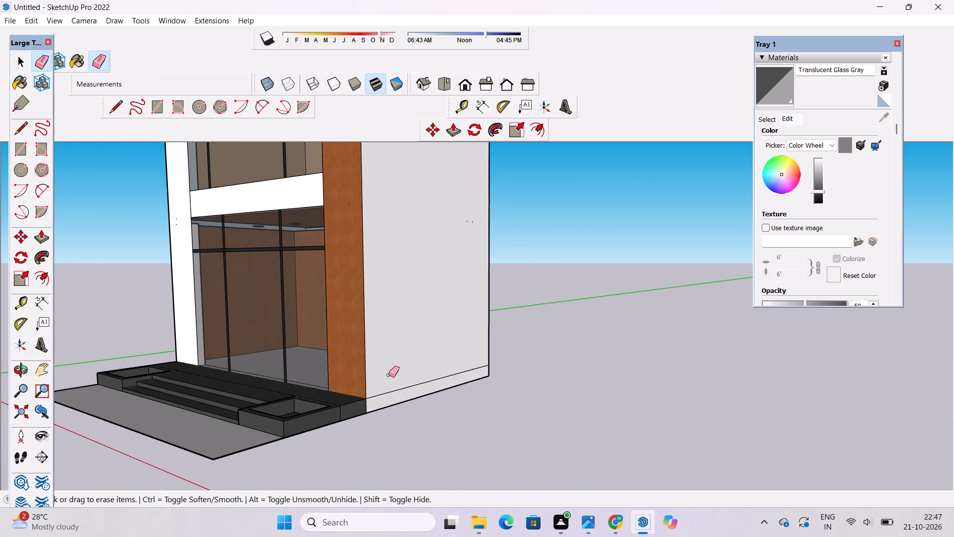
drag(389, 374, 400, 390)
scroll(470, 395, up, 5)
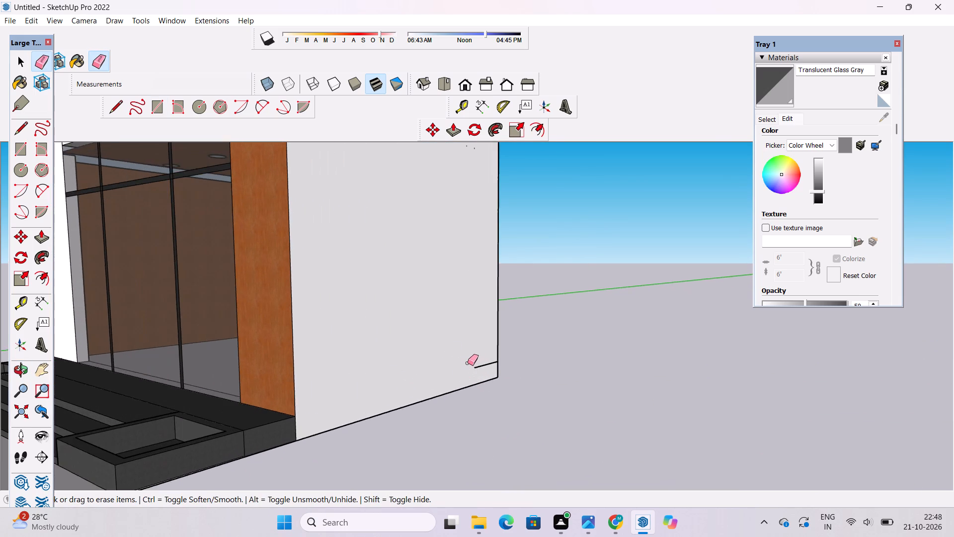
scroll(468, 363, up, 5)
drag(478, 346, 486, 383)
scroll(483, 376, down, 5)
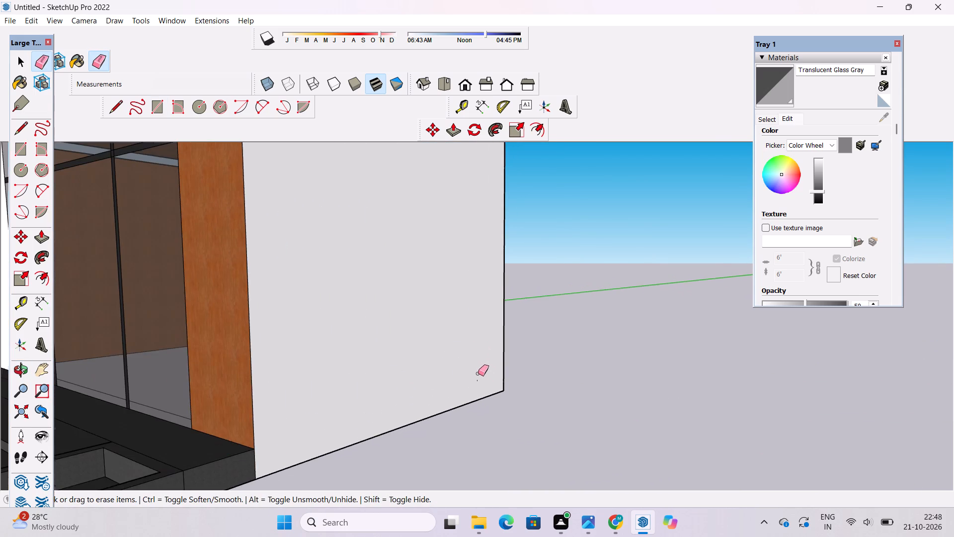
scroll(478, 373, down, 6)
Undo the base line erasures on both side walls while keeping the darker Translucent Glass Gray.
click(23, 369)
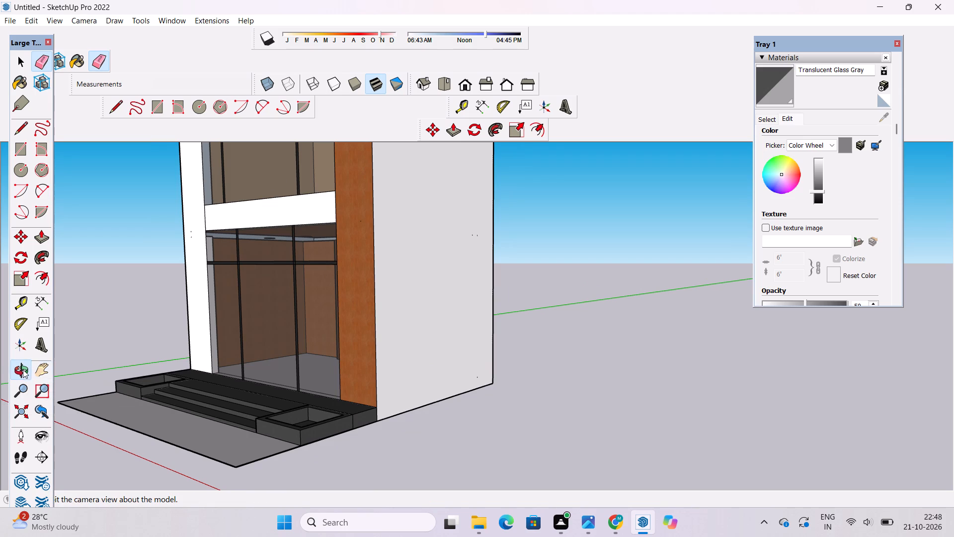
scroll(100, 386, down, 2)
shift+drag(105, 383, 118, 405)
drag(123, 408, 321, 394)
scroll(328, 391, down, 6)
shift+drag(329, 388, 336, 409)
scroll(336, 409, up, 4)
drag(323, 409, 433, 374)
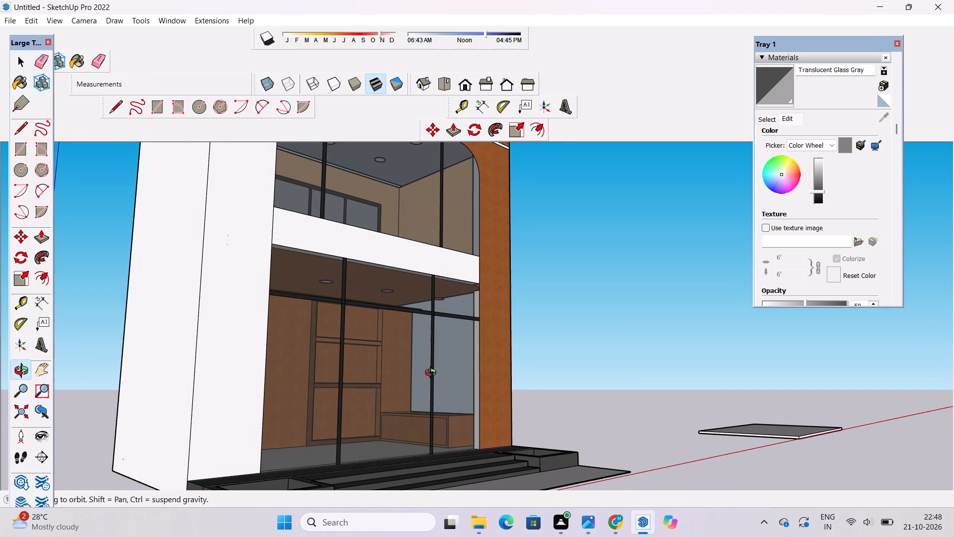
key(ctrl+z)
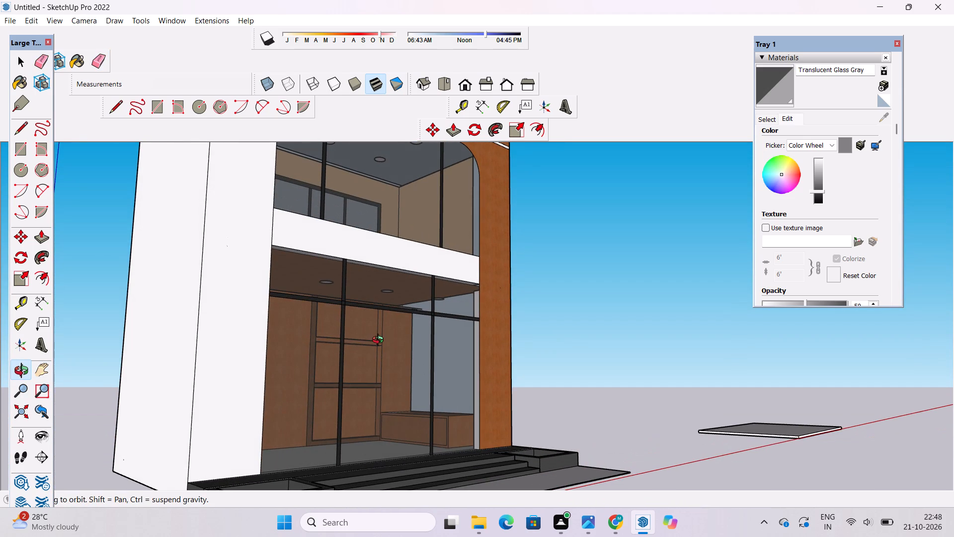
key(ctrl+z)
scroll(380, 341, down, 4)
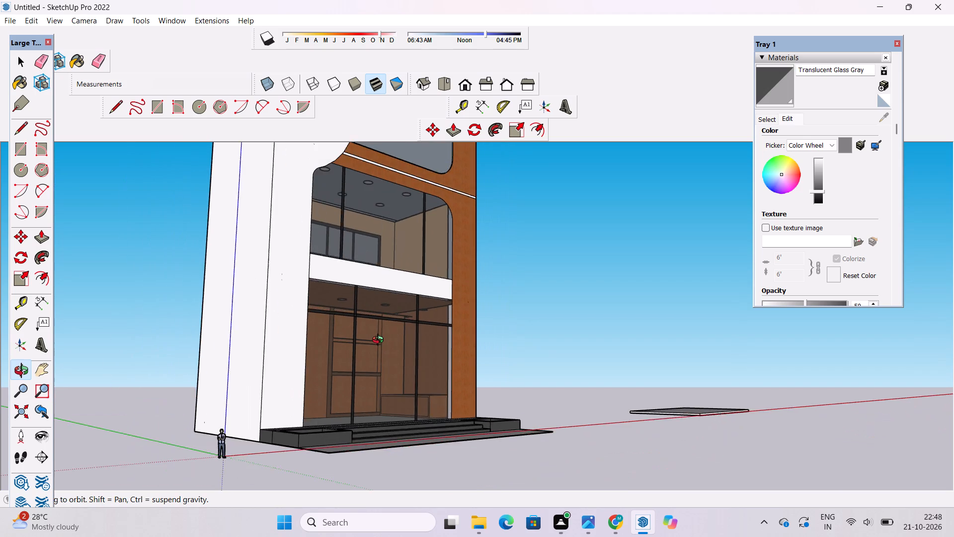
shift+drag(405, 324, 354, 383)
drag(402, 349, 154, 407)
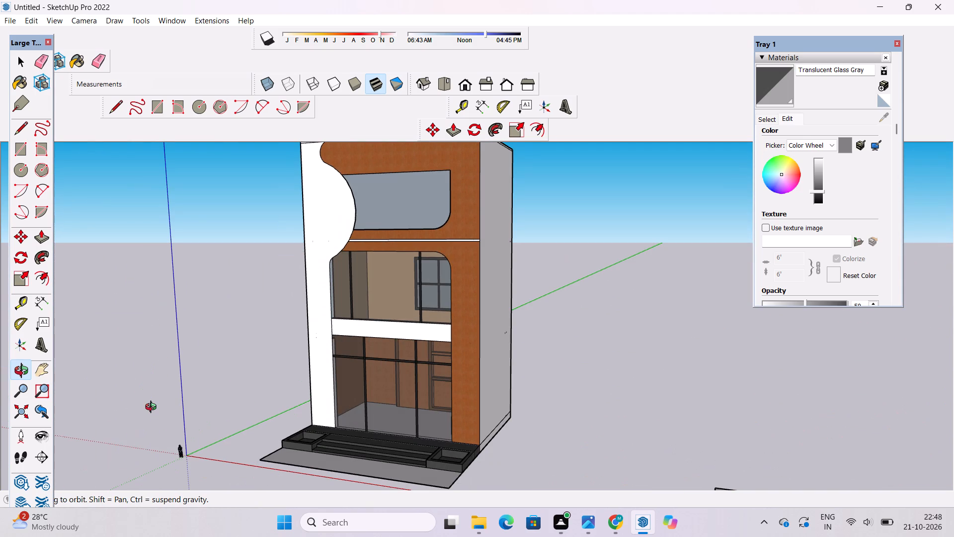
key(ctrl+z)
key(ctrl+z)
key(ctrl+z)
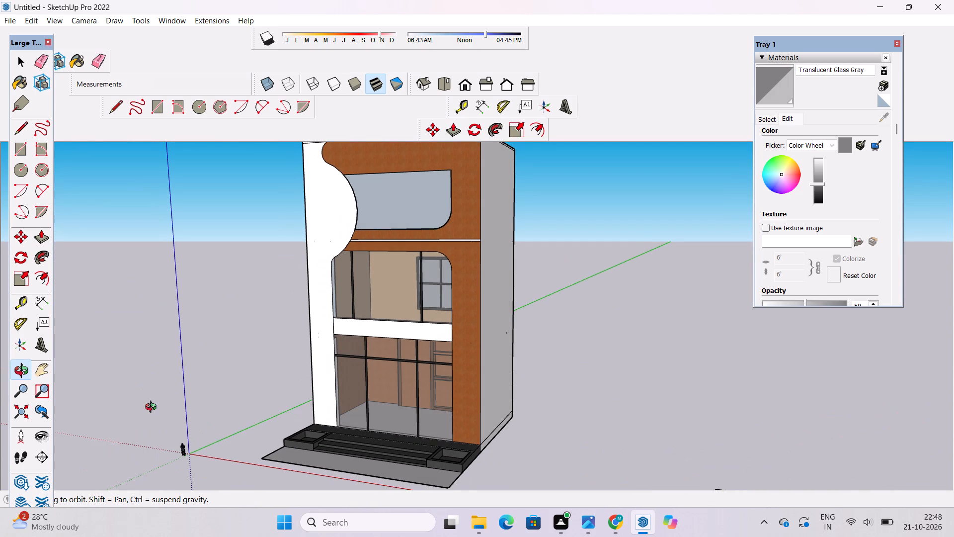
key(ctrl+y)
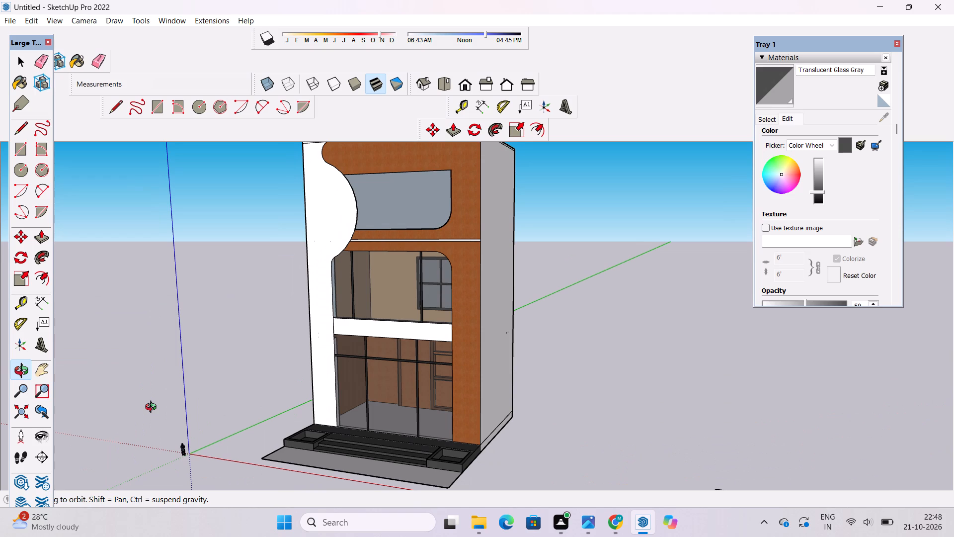
Examine the front facade, glazing and entrance steps from several angles.
drag(414, 396, 417, 402)
drag(417, 402, 440, 392)
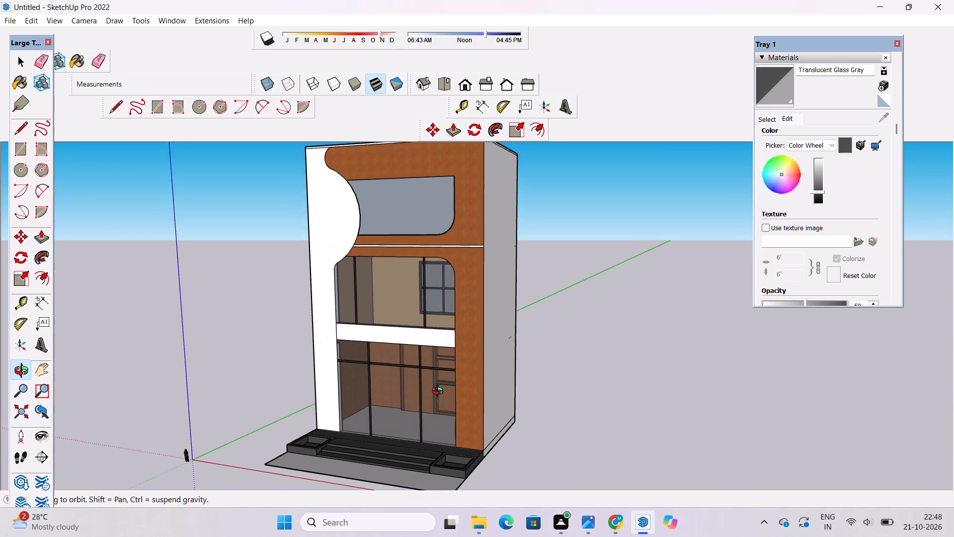
drag(440, 392, 462, 362)
scroll(422, 331, up, 2)
shift+drag(422, 331, 426, 343)
drag(431, 353, 483, 415)
drag(477, 417, 463, 345)
drag(450, 352, 452, 357)
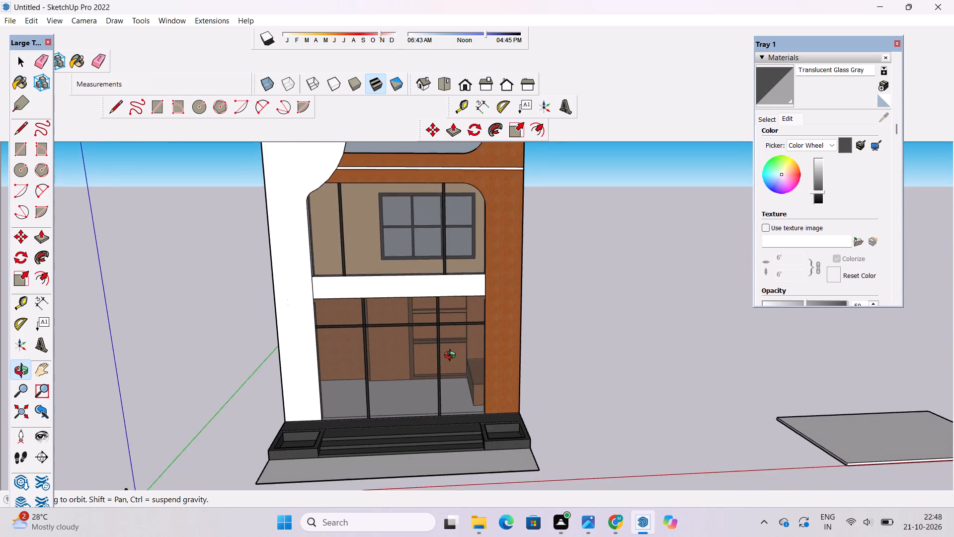
drag(452, 357, 533, 397)
shift+drag(499, 411, 427, 424)
drag(424, 417, 413, 383)
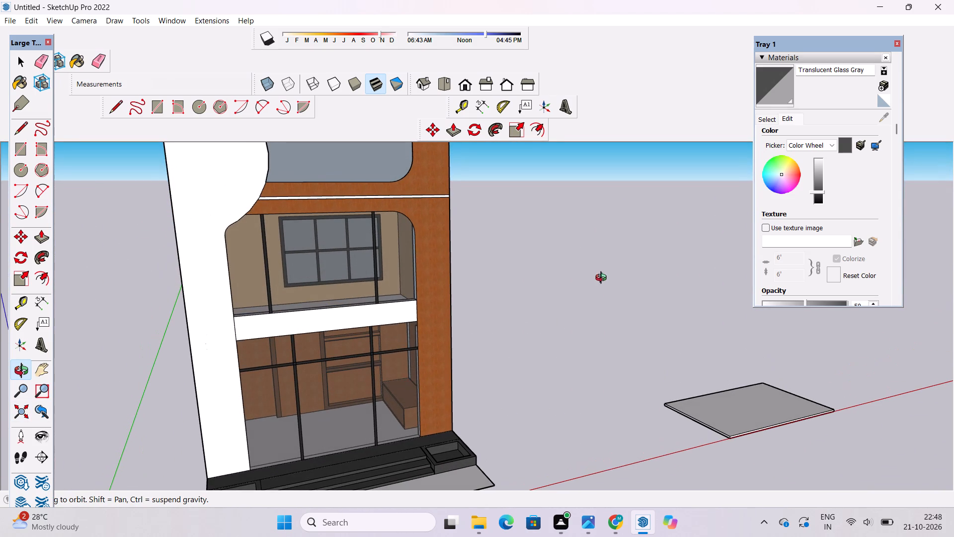
scroll(270, 381, down, 5)
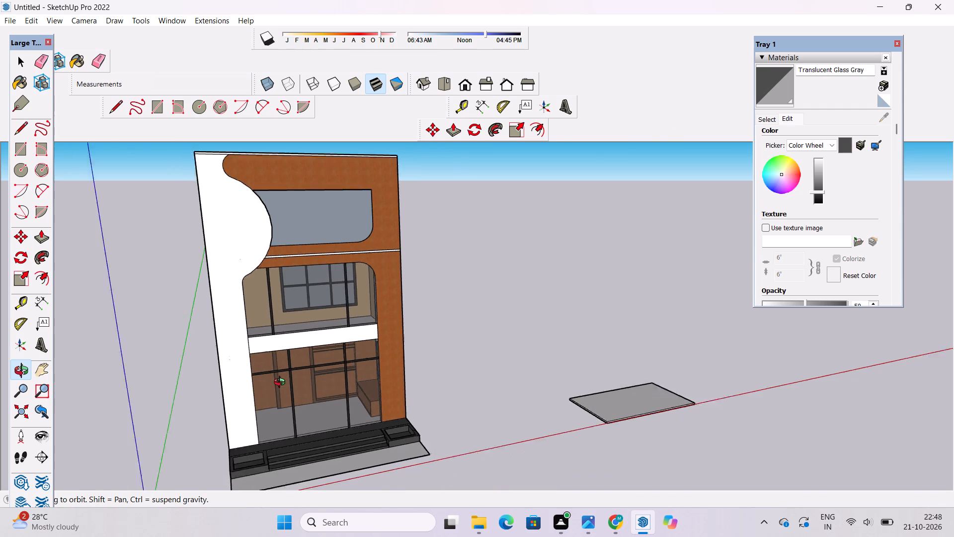
Paint the white curved front pillar with Stone Masonry Multi from the Brick, Cladding and Siding materials.
scroll(282, 383, down, 1)
drag(286, 384, 274, 350)
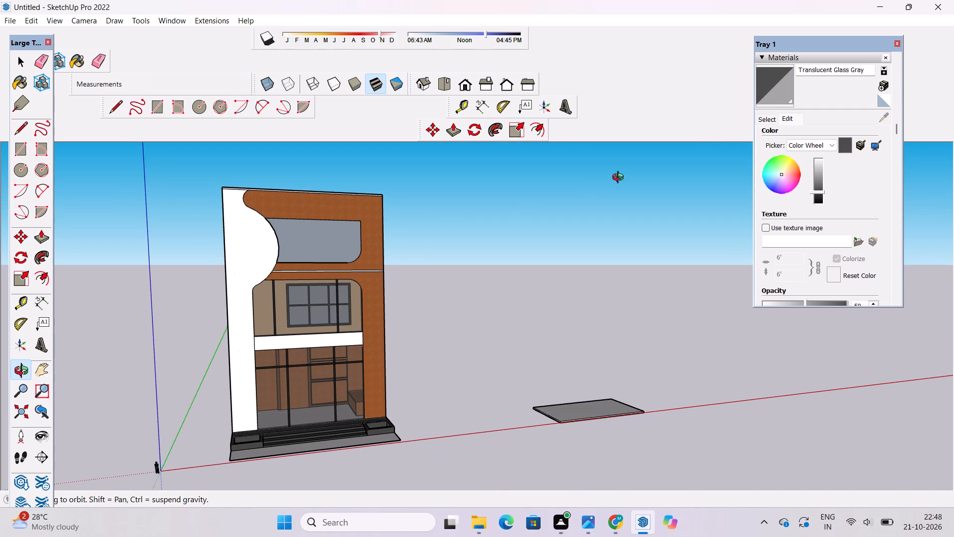
click(774, 118)
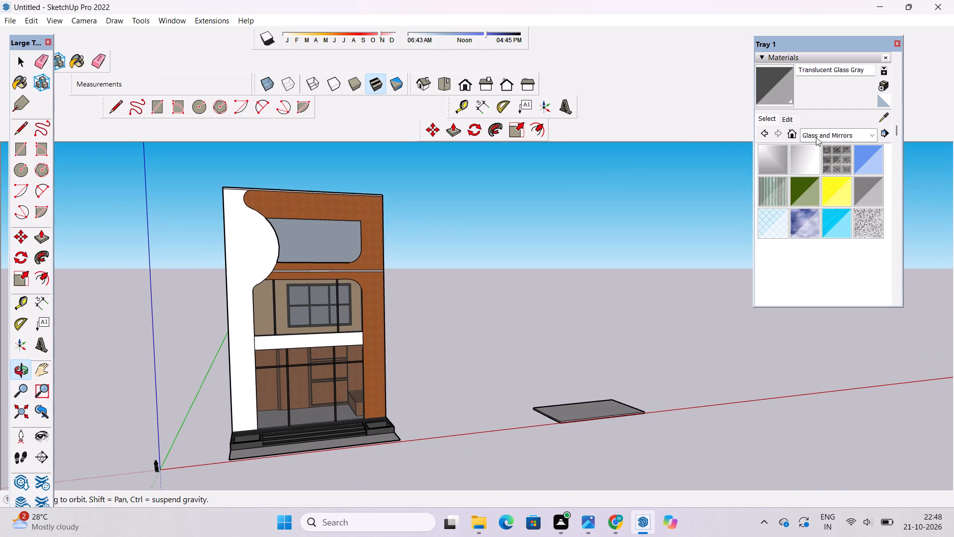
click(816, 137)
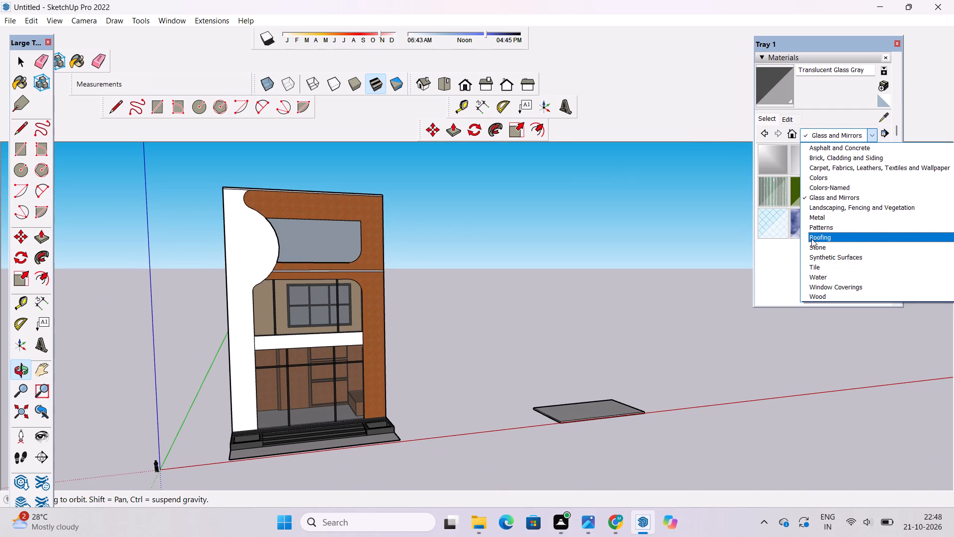
click(814, 243)
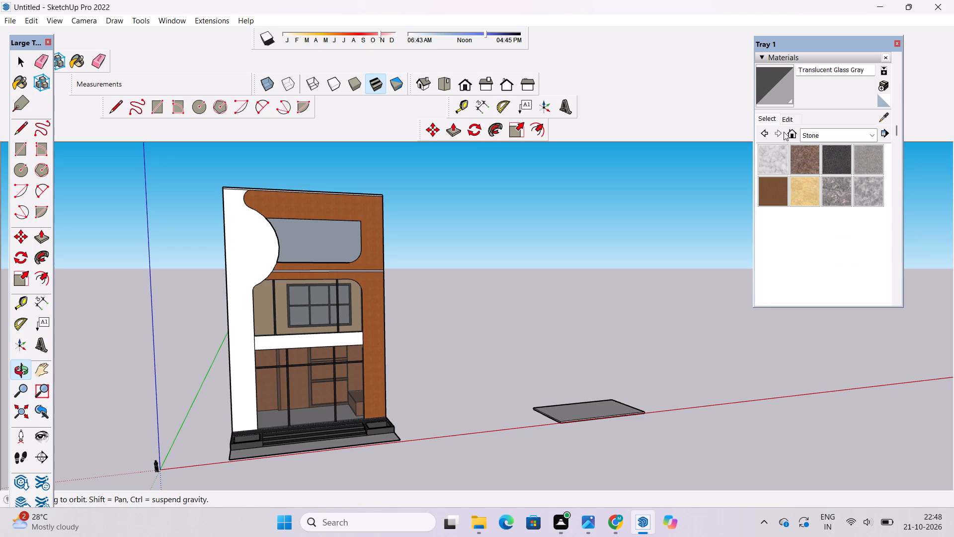
click(799, 132)
scroll(385, 329, down, 2)
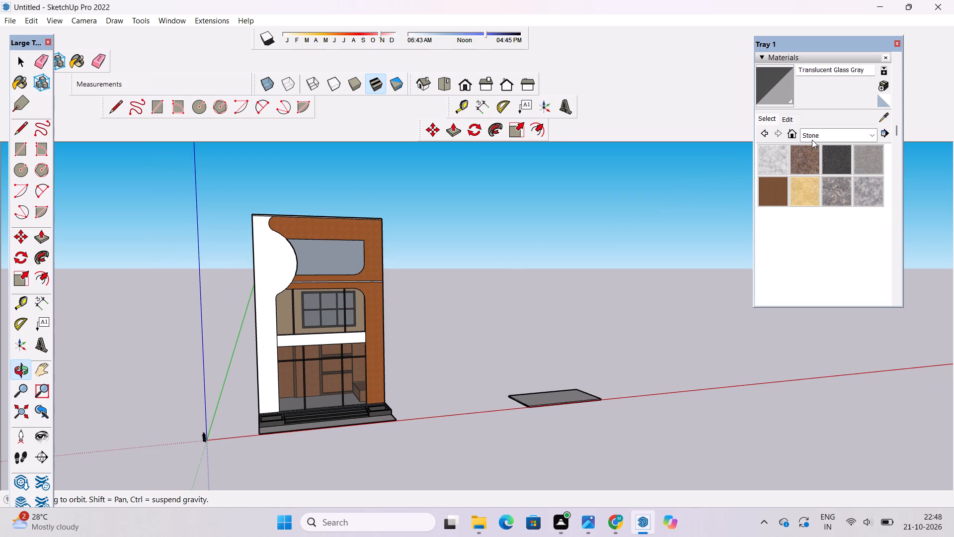
click(812, 140)
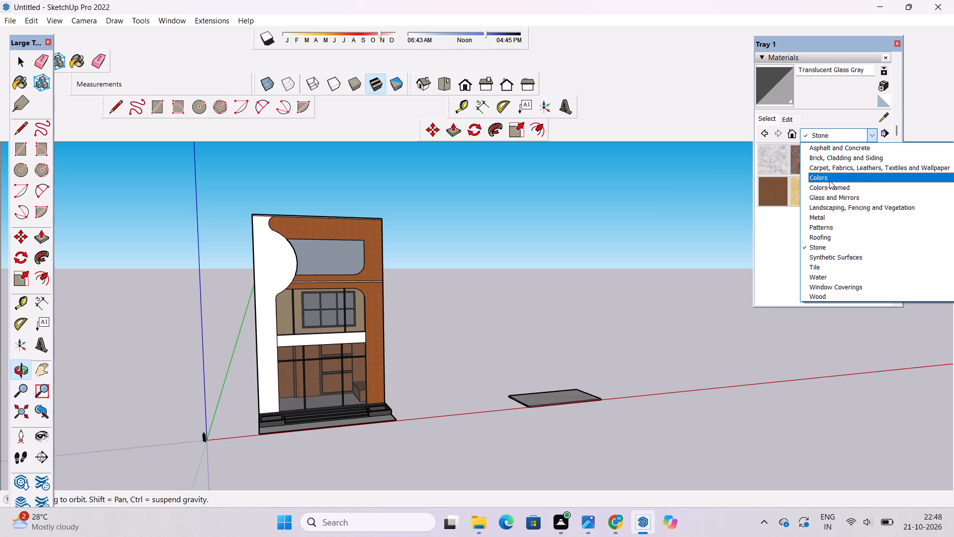
click(814, 159)
scroll(795, 191, down, 2)
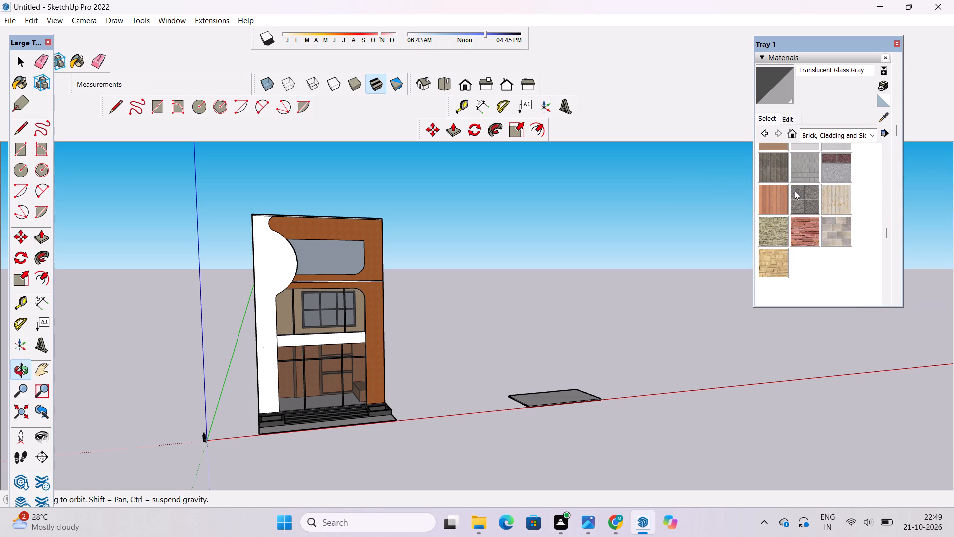
scroll(801, 213, up, 1)
scroll(801, 213, down, 1)
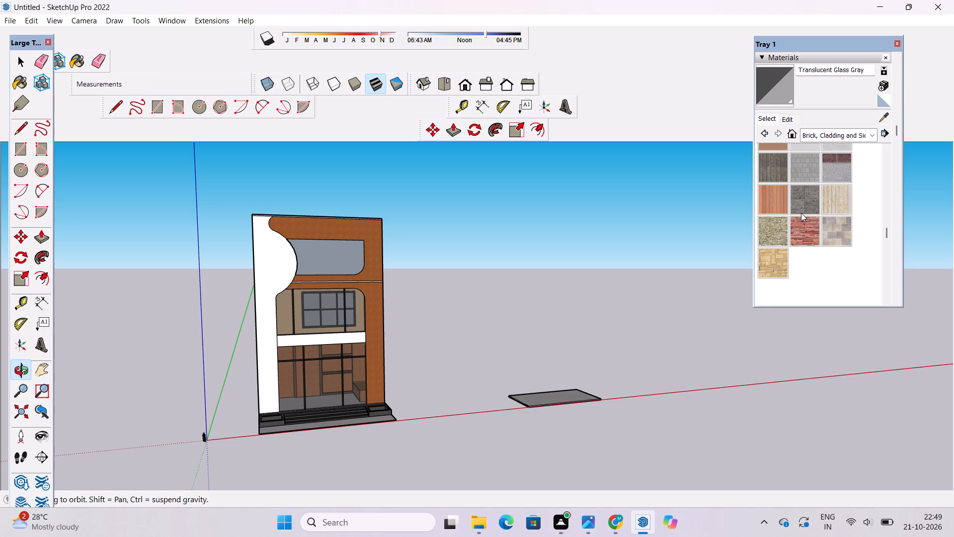
click(828, 230)
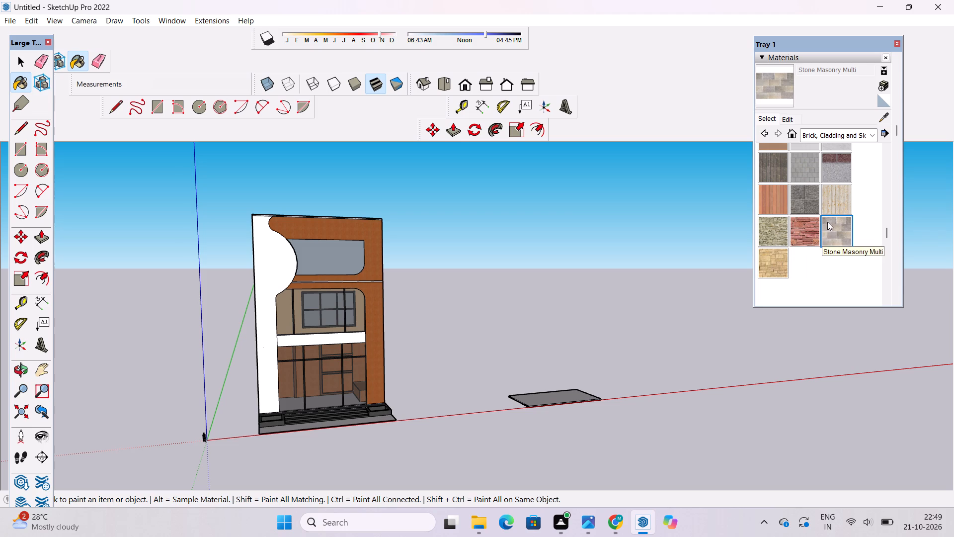
scroll(215, 321, up, 9)
click(313, 251)
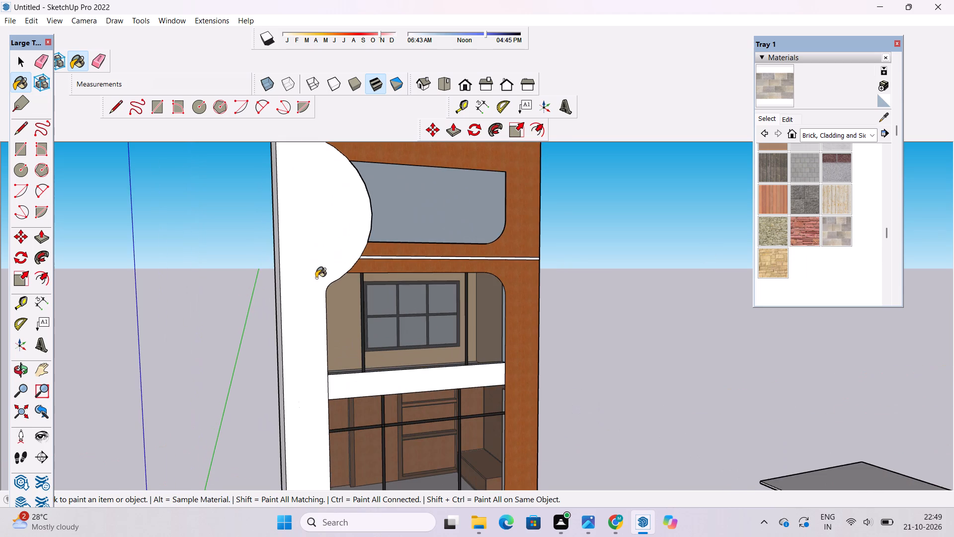
Examine the stone-clad pillar, the side walls and the front facade from around the building.
scroll(306, 320, down, 8)
click(18, 367)
drag(254, 285, 416, 340)
scroll(416, 333, down, 4)
drag(240, 332, 459, 312)
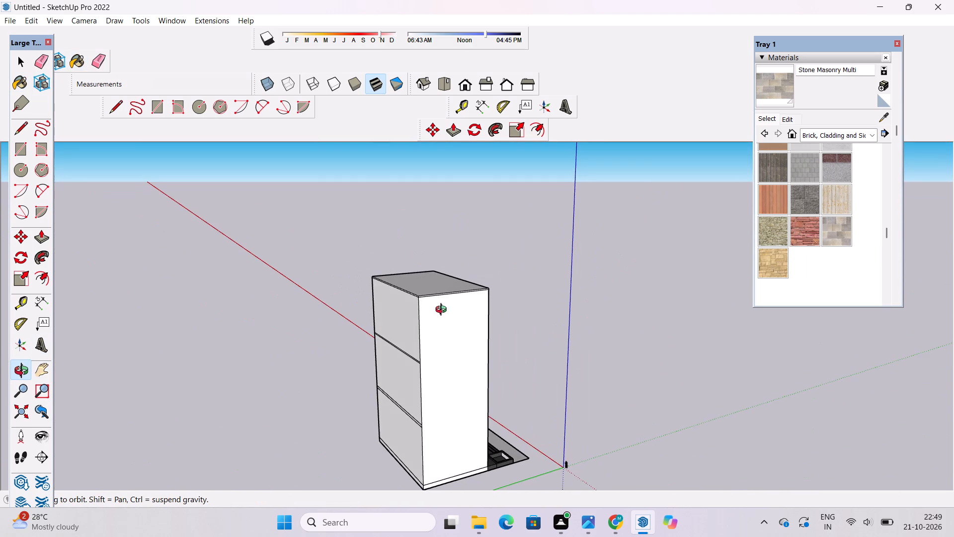
scroll(443, 311, down, 2)
drag(481, 319, 275, 330)
scroll(308, 322, down, 4)
drag(434, 372, 332, 327)
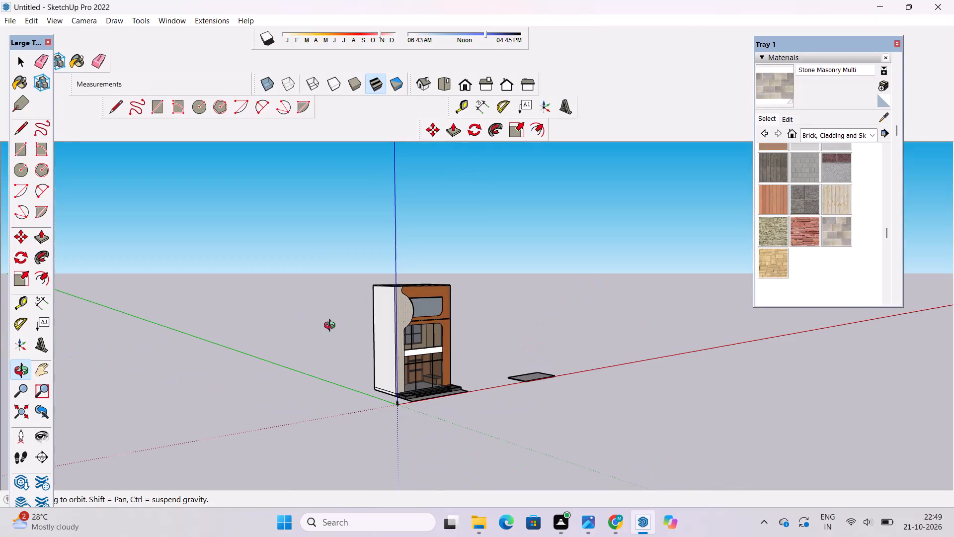
drag(332, 327, 332, 327)
drag(413, 405, 372, 357)
scroll(414, 299, up, 11)
drag(497, 316, 272, 337)
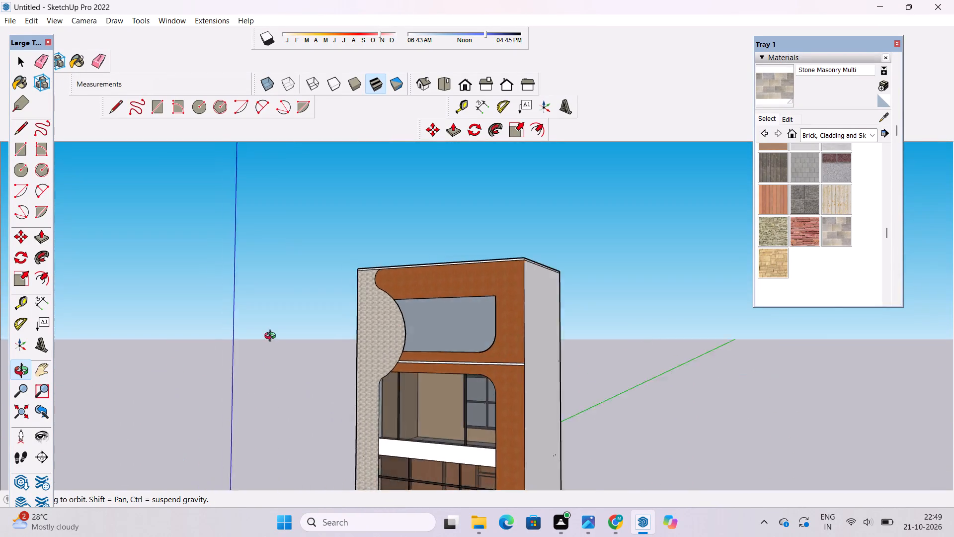
drag(272, 337, 101, 356)
Examine up close the white curved edge between the stone pillar and the upper window, with Stone Masonry Multi active.
scroll(456, 311, up, 9)
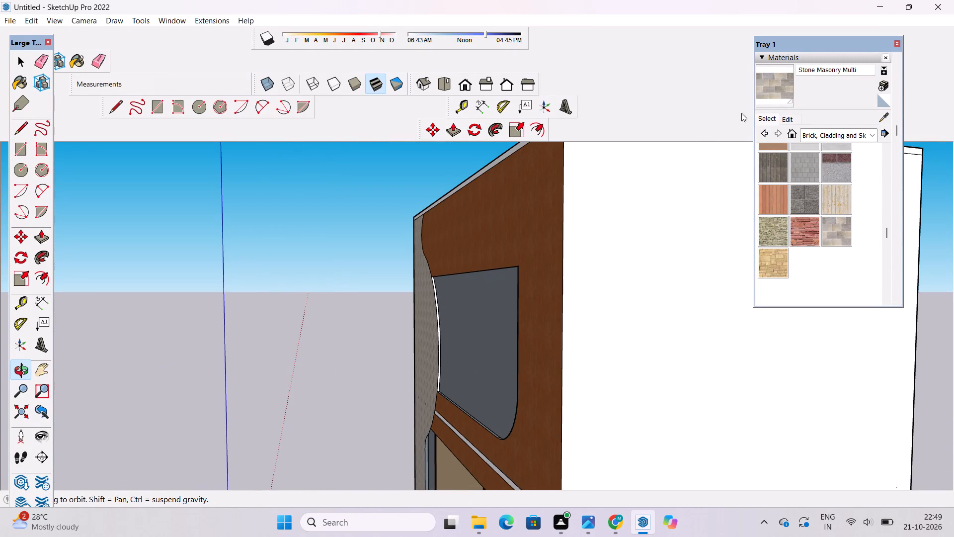
click(769, 84)
scroll(447, 303, up, 4)
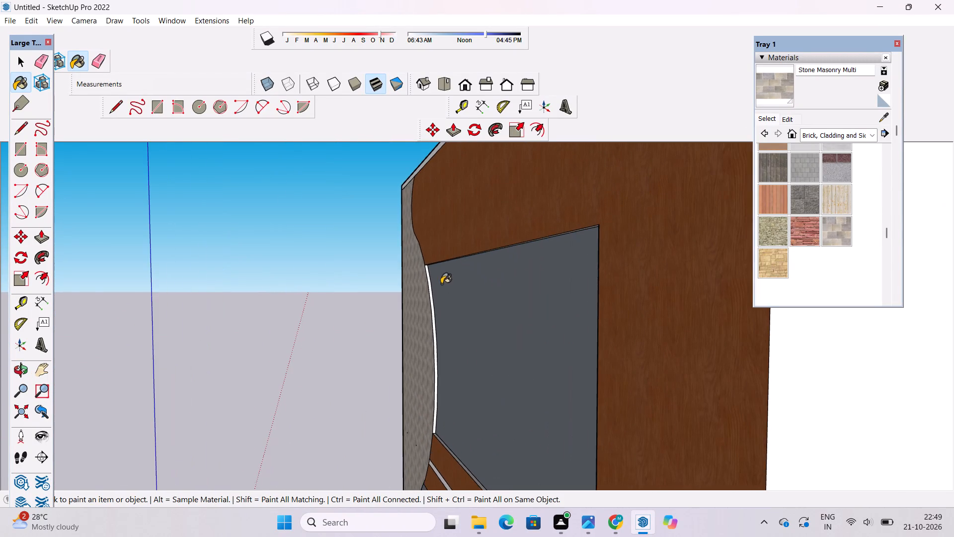
scroll(438, 272, up, 3)
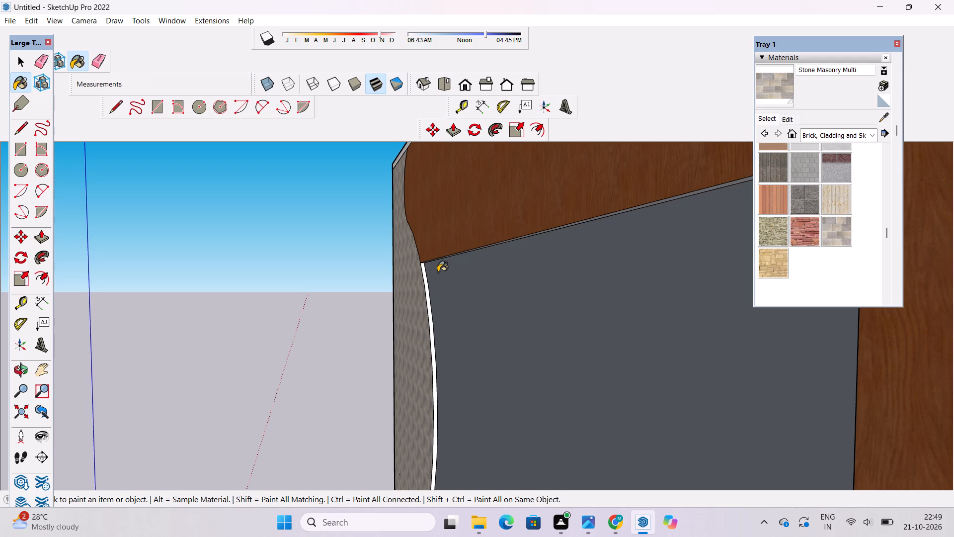
scroll(424, 250, down, 11)
scroll(382, 254, down, 9)
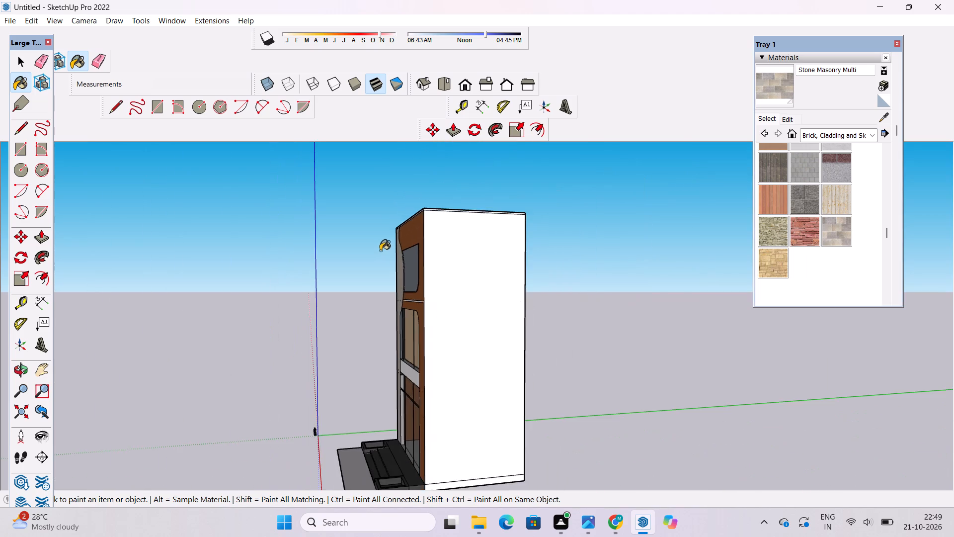
scroll(380, 251, down, 4)
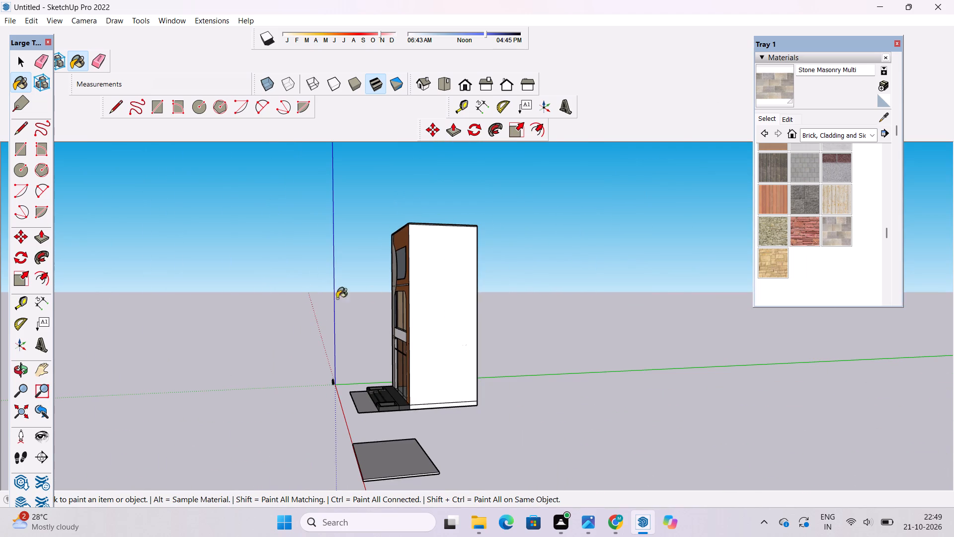
Examine the front facade and the plain side wall next to the stone-clad pillar from several angles.
drag(18, 367, 25, 365)
drag(195, 292, 356, 300)
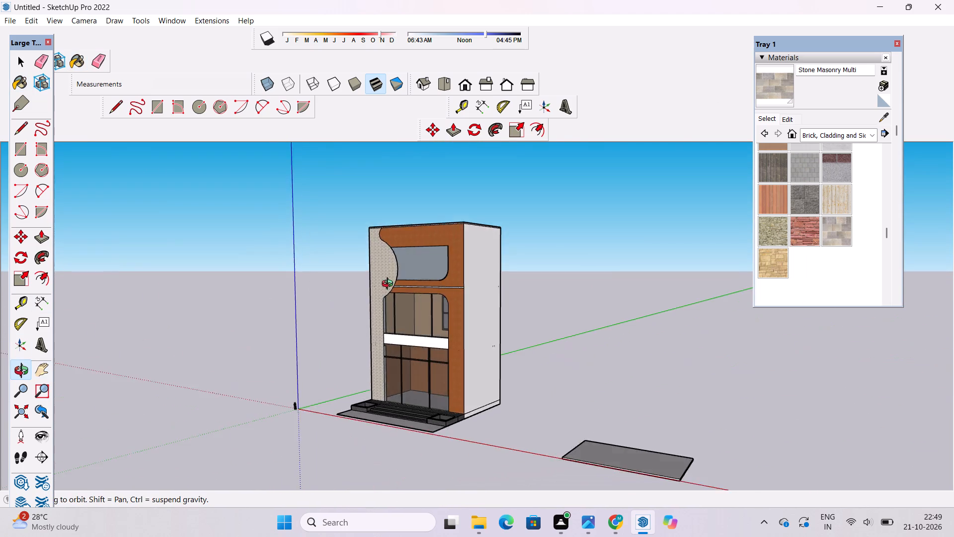
scroll(390, 283, down, 5)
drag(128, 308, 538, 332)
scroll(542, 307, up, 5)
scroll(397, 318, down, 5)
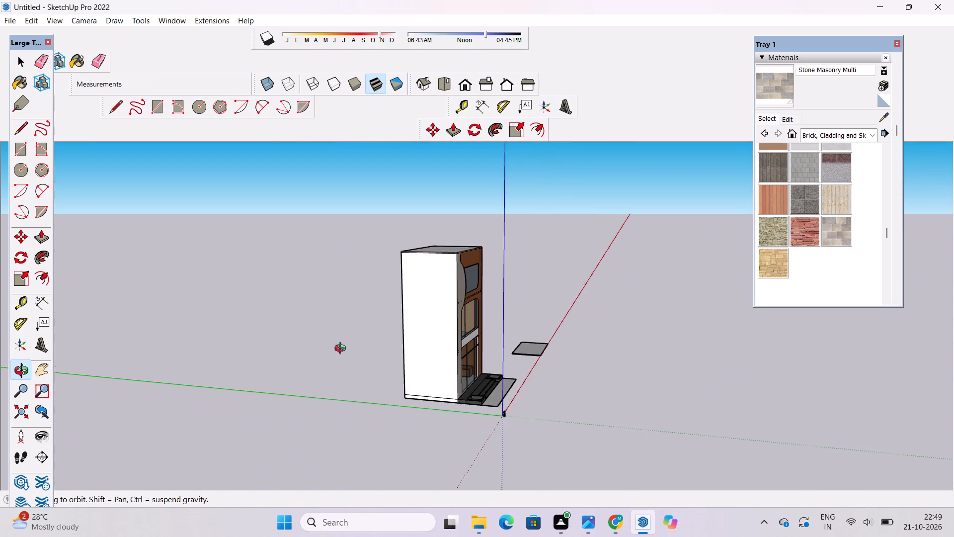
drag(342, 350, 336, 318)
scroll(528, 275, up, 3)
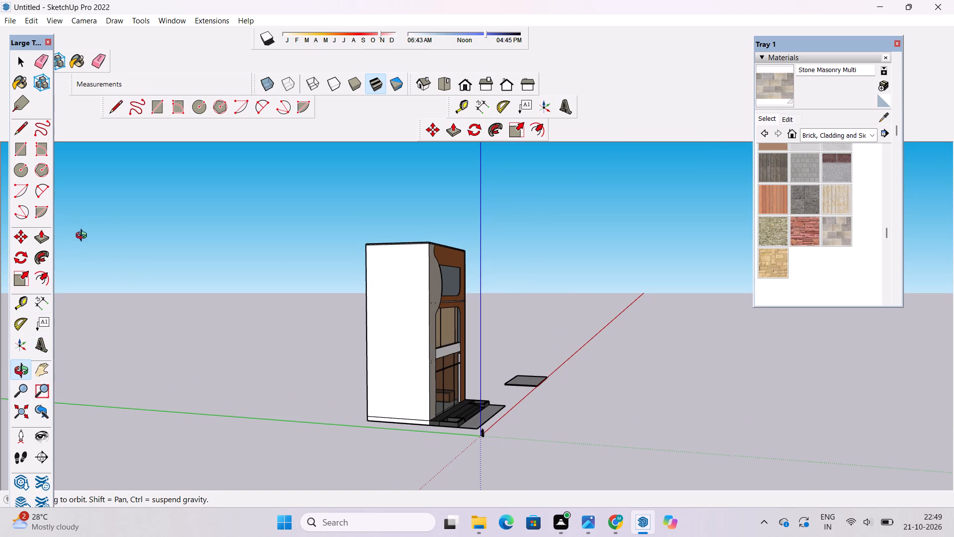
click(175, 188)
click(262, 229)
scroll(262, 229, down, 5)
scroll(311, 314, up, 5)
scroll(319, 322, down, 5)
drag(273, 396, 265, 350)
scroll(367, 272, up, 4)
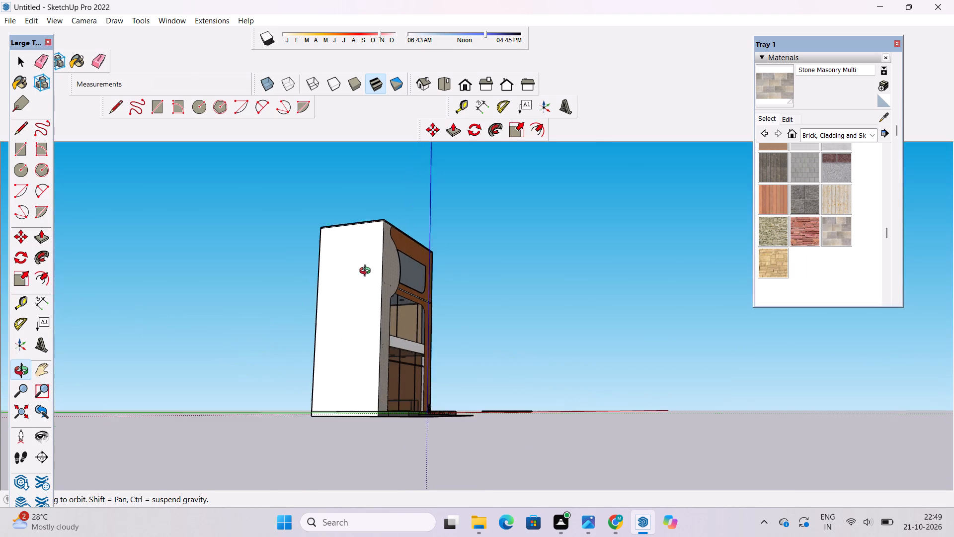
scroll(367, 272, up, 3)
drag(367, 272, 368, 280)
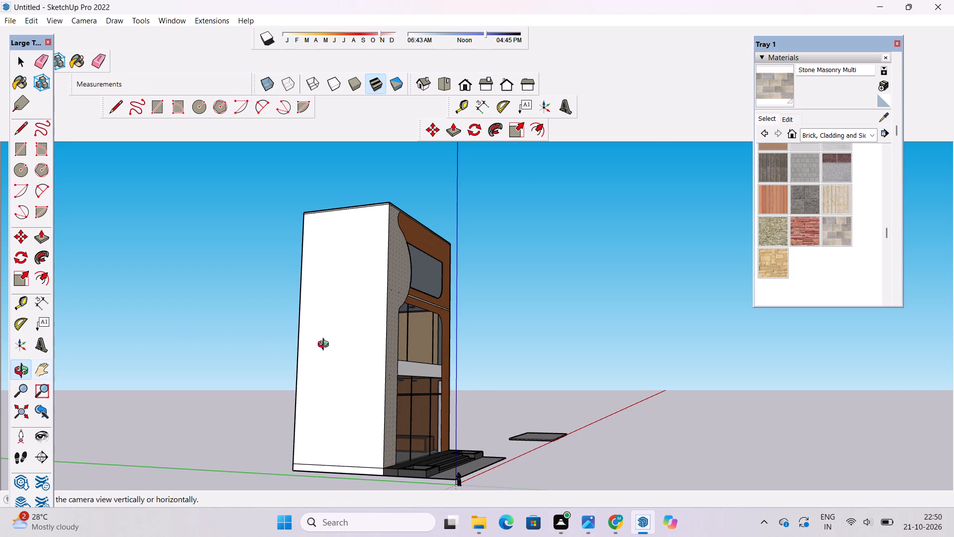
Inspect the white curved edge beside the upper window again from the cherry wood side, with Stone Masonry Multi active.
drag(325, 346, 0, 393)
scroll(149, 374, down, 5)
drag(349, 407, 71, 406)
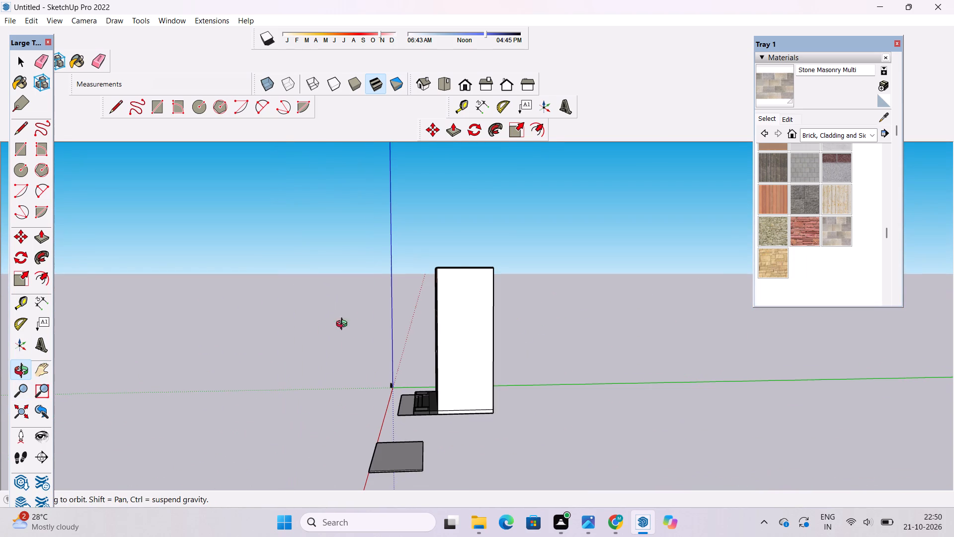
drag(328, 337, 373, 344)
scroll(443, 290, up, 16)
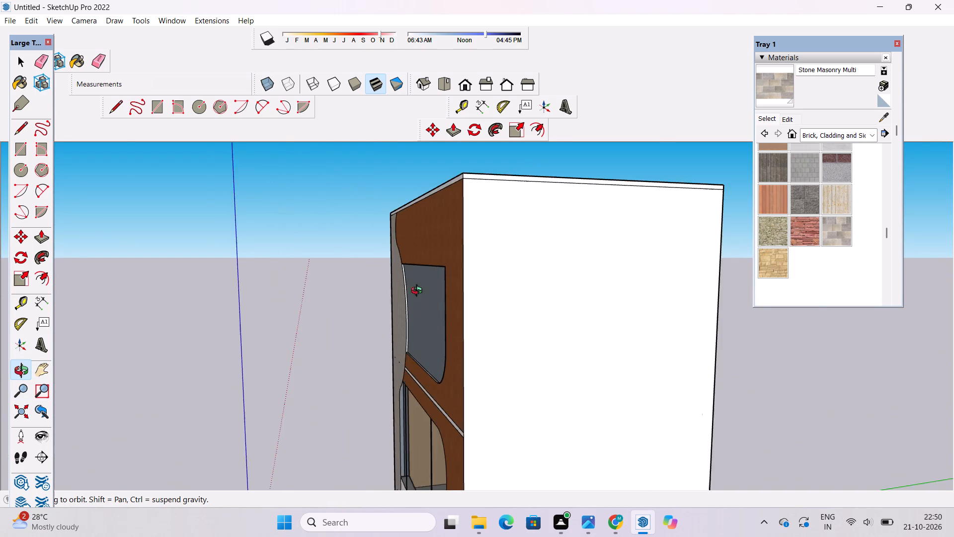
scroll(390, 298, up, 10)
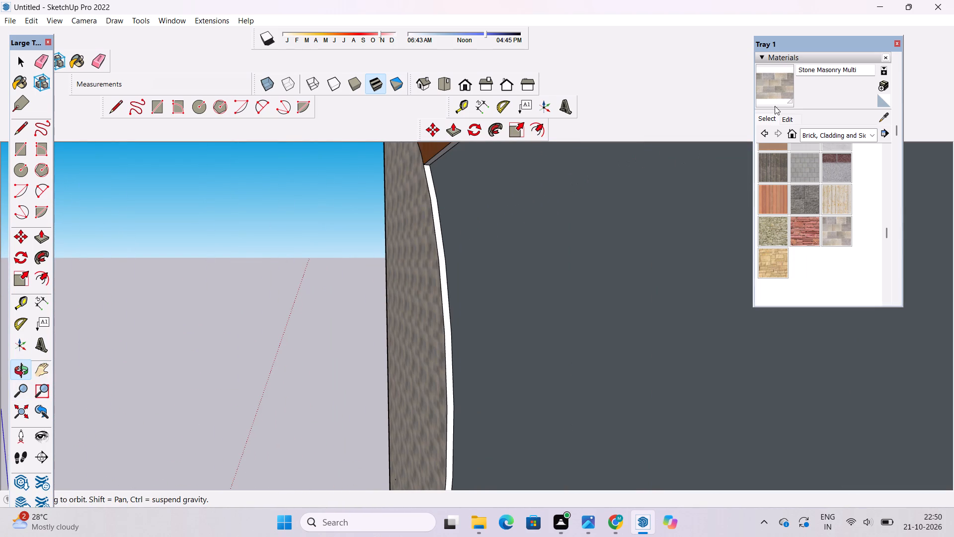
click(792, 83)
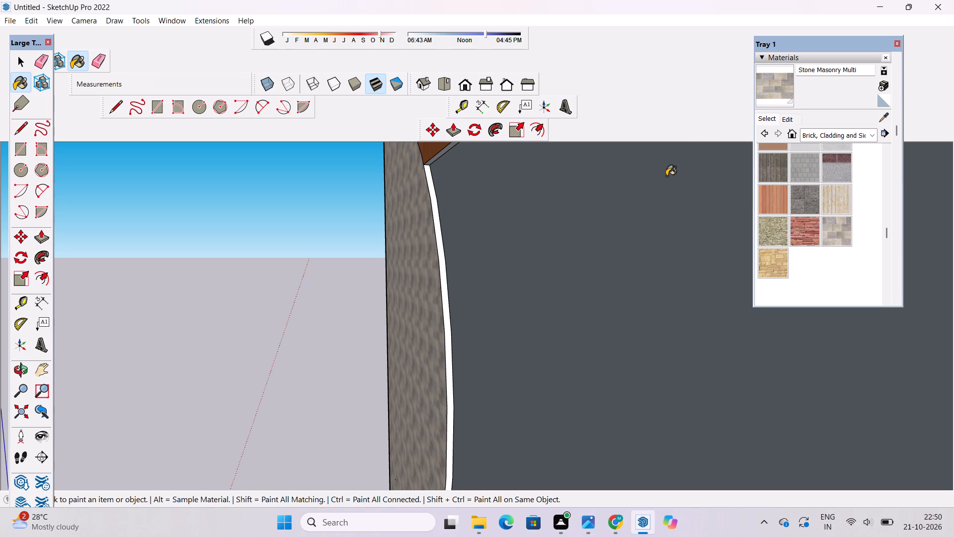
scroll(635, 173, down, 17)
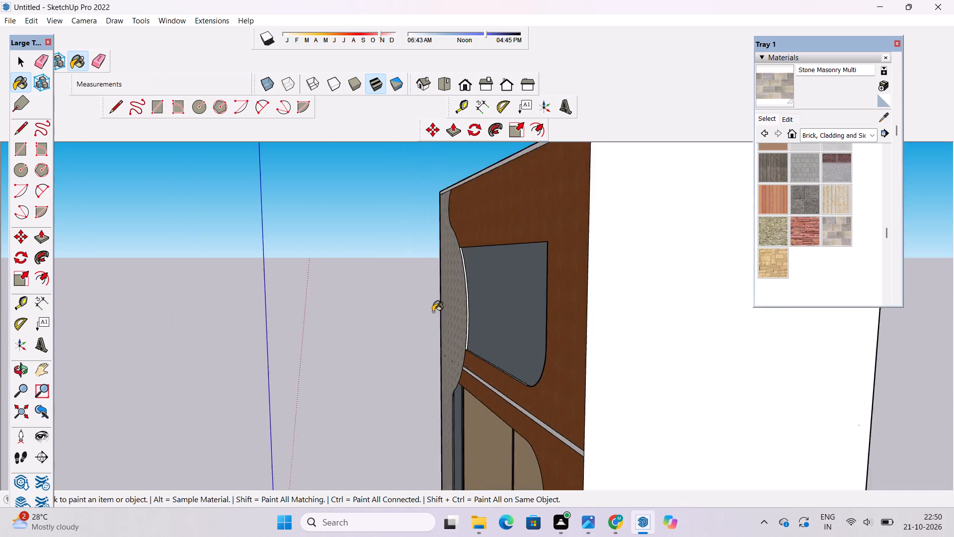
scroll(433, 312, down, 15)
drag(378, 343, 592, 395)
scroll(504, 349, down, 5)
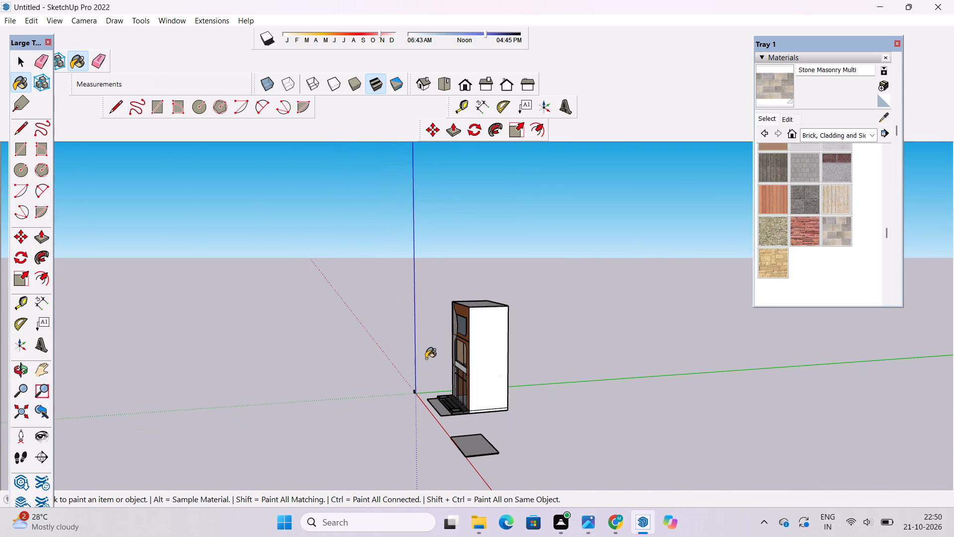
Set the Stone Masonry Multi texture height to 20' for the curved pillar on the front facade.
click(23, 368)
drag(178, 332, 459, 365)
scroll(285, 339, down, 5)
scroll(365, 351, up, 4)
scroll(466, 337, up, 14)
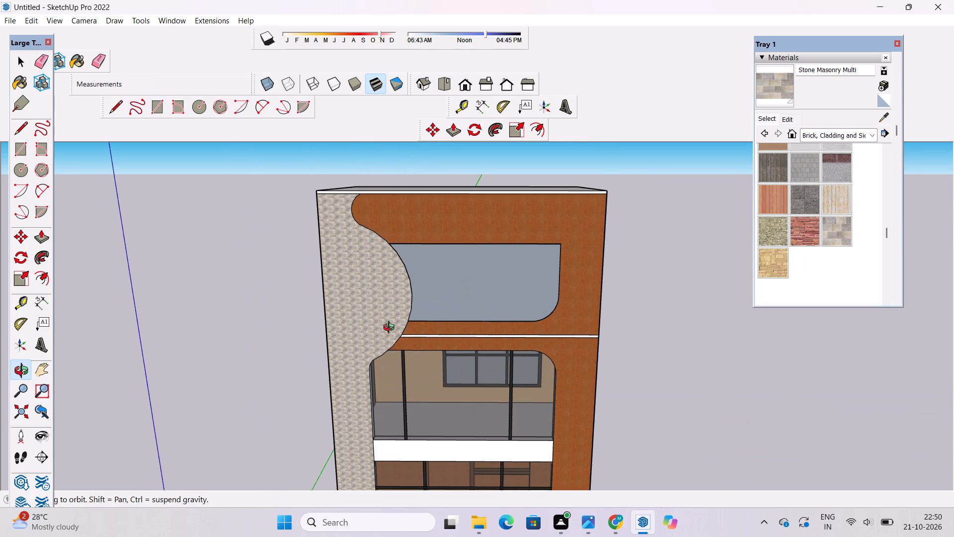
click(790, 123)
click(792, 272)
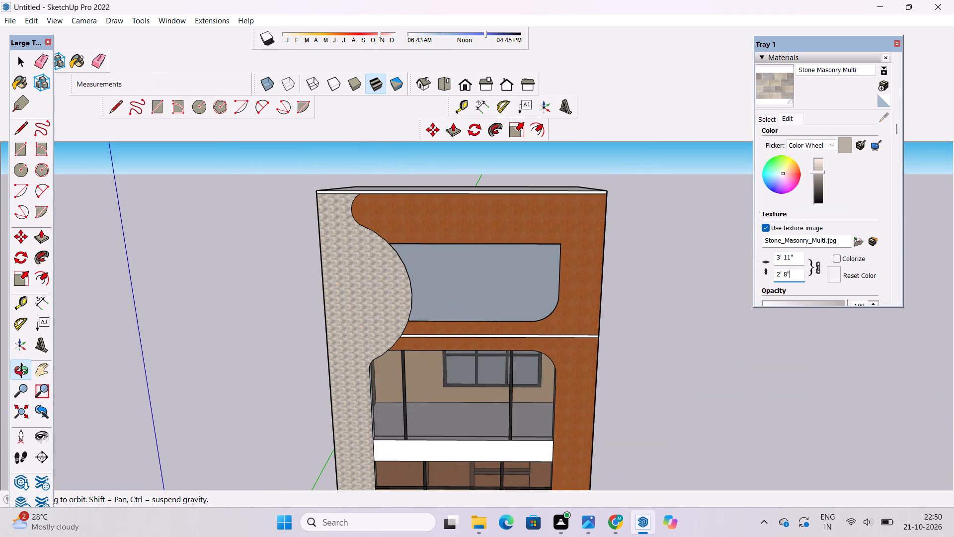
key(BackSpace)
key(BackSpace)
key(BackSpace)
key(BackSpace)
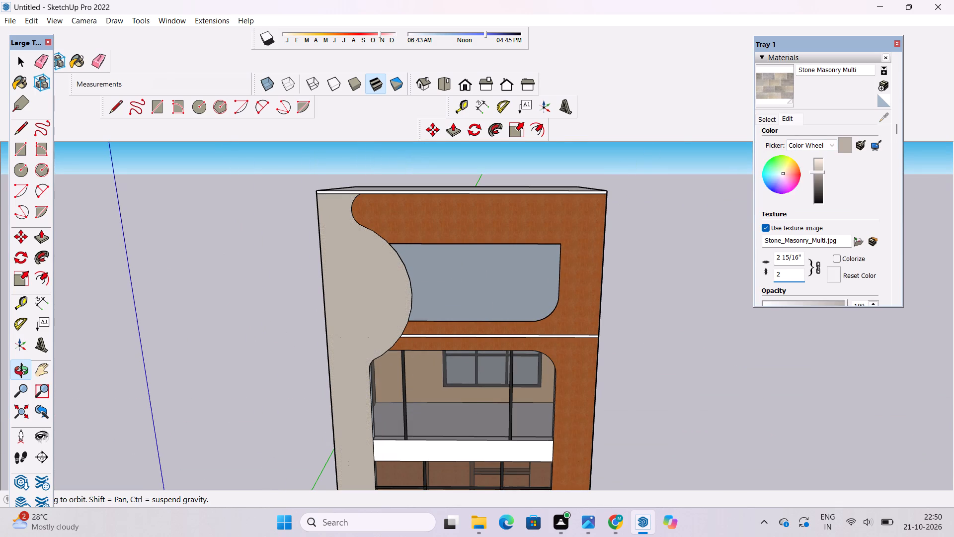
text(0')
key(Return)
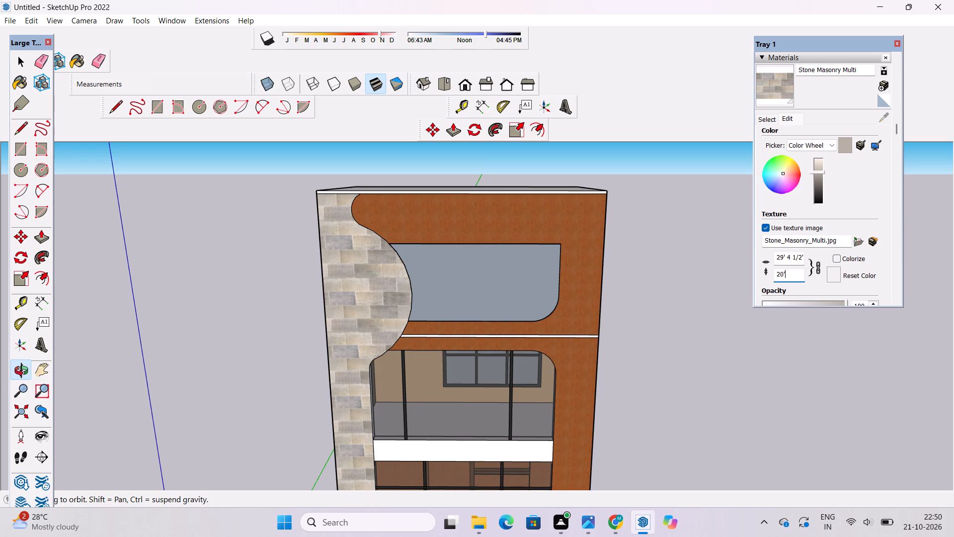
Examine the rescaled stone pillar and the front facade from the side, below and above.
scroll(359, 247, down, 8)
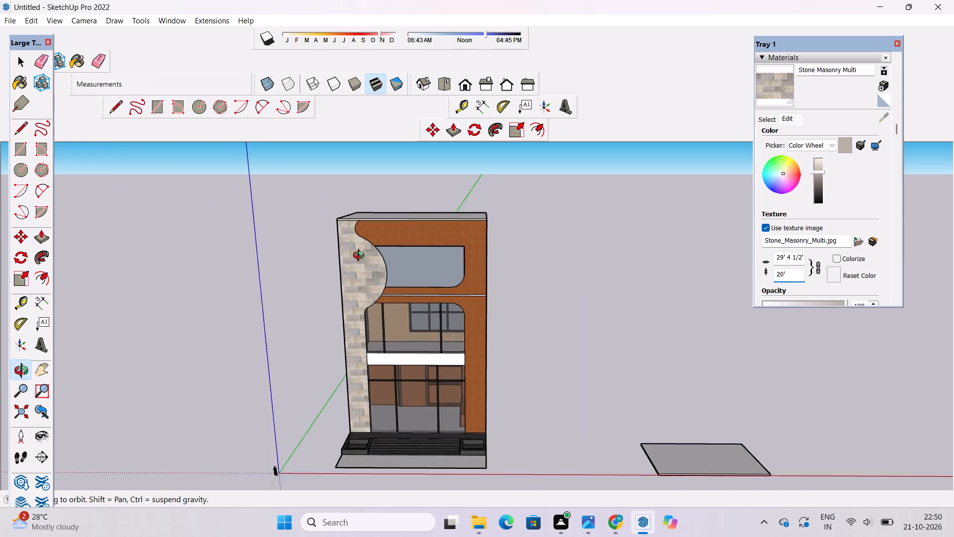
scroll(361, 257, down, 2)
drag(367, 309, 372, 278)
scroll(440, 302, up, 3)
drag(578, 283, 381, 304)
scroll(379, 301, down, 5)
drag(383, 303, 409, 306)
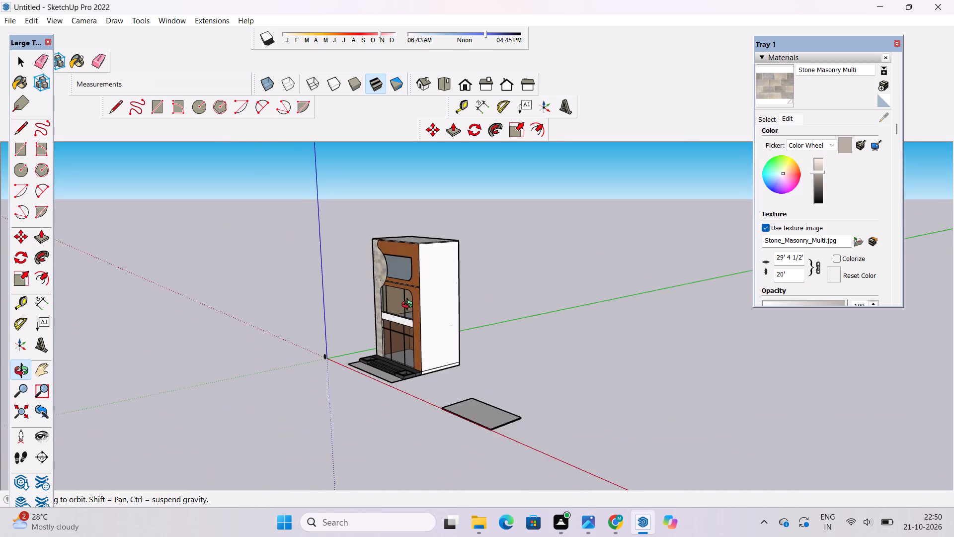
drag(409, 306, 522, 297)
drag(370, 337, 455, 339)
scroll(423, 332, down, 3)
drag(409, 343, 415, 288)
scroll(424, 329, up, 5)
drag(431, 347, 431, 257)
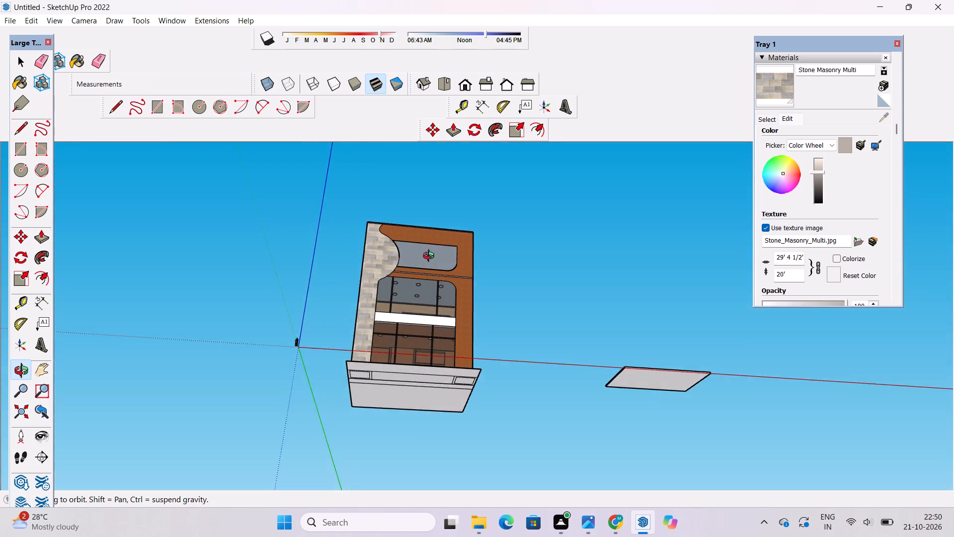
drag(431, 257, 428, 352)
scroll(424, 304, down, 2)
drag(436, 315, 442, 414)
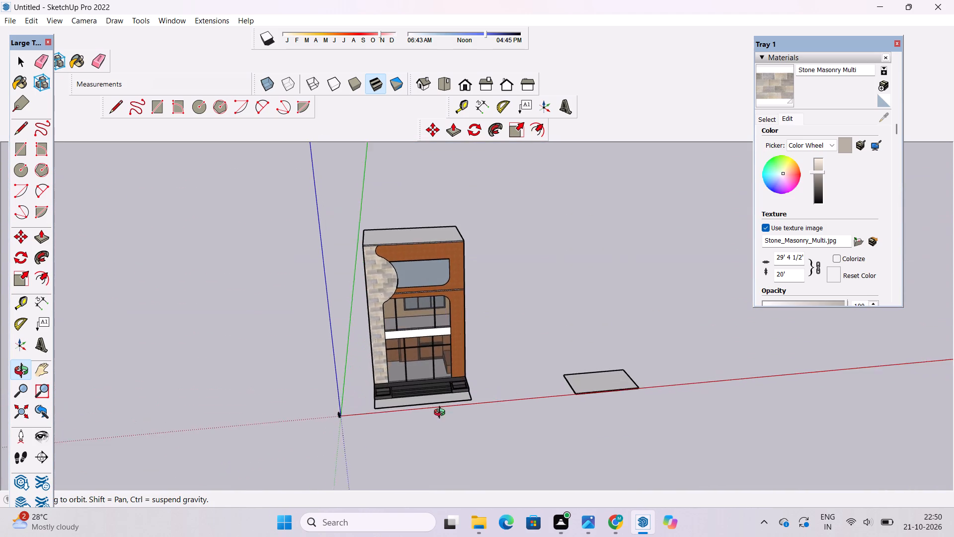
drag(442, 414, 426, 413)
scroll(420, 394, up, 3)
click(420, 392)
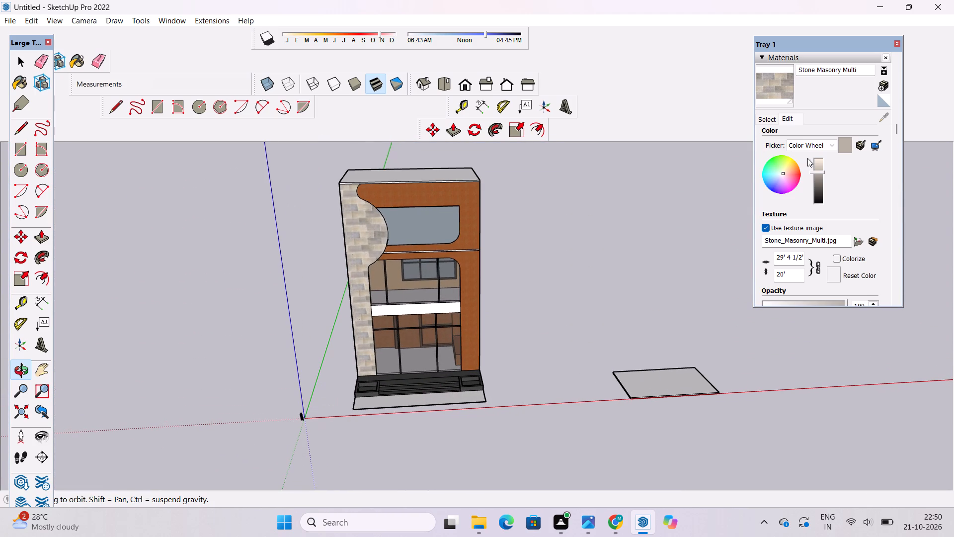
Paint the ground slab in front of the entrance steps with Pavers Modular Brick from the Landscaping, Fencing and Vegetation materials.
click(761, 114)
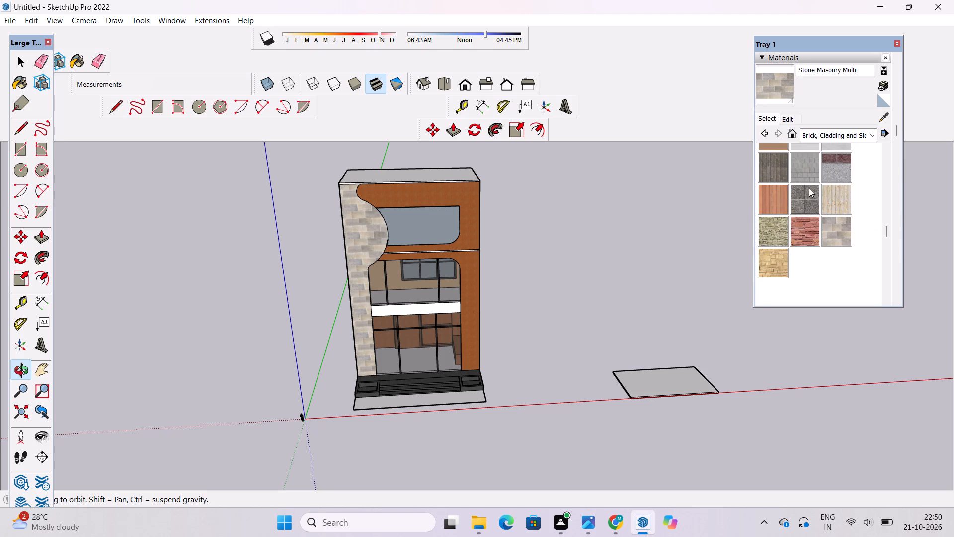
click(826, 138)
click(856, 211)
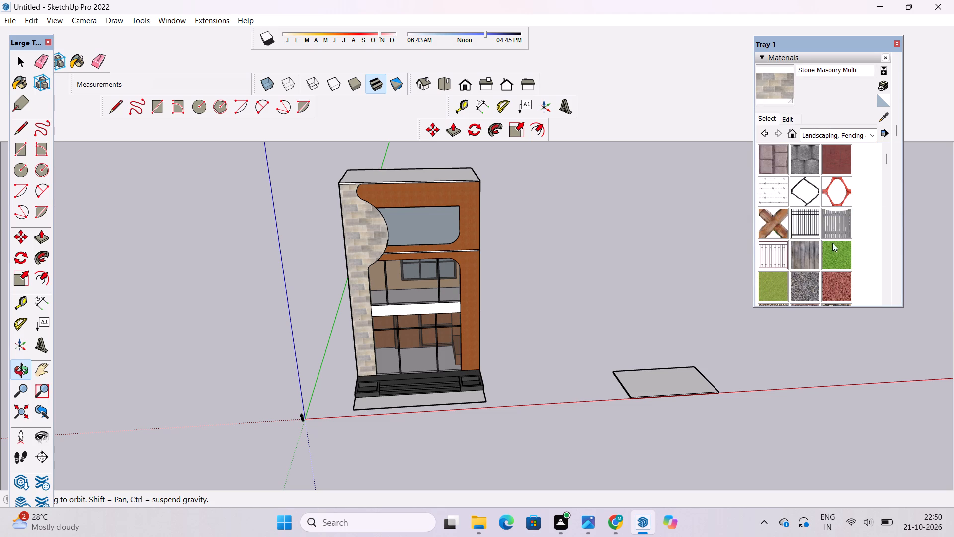
scroll(830, 247, down, 7)
scroll(828, 247, up, 7)
scroll(825, 244, down, 2)
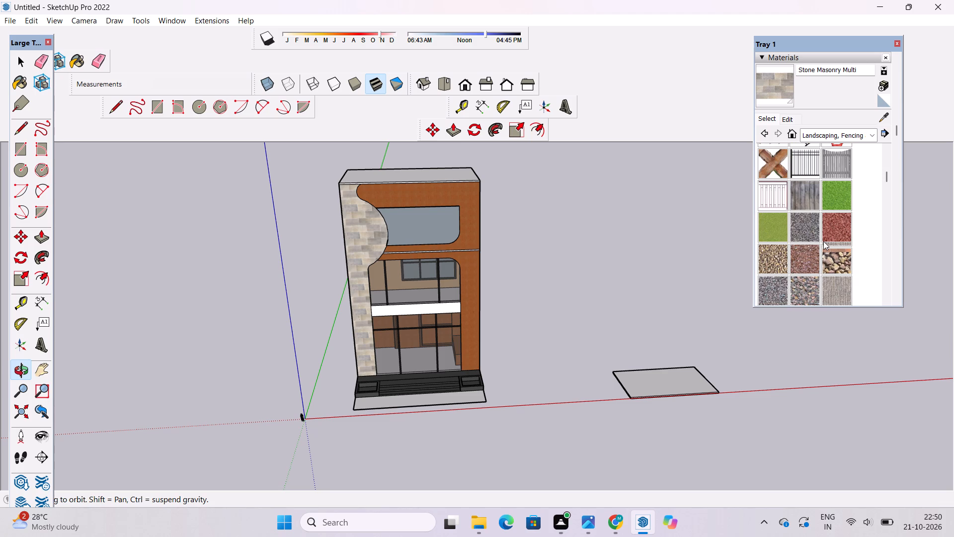
scroll(823, 241, down, 1)
click(830, 233)
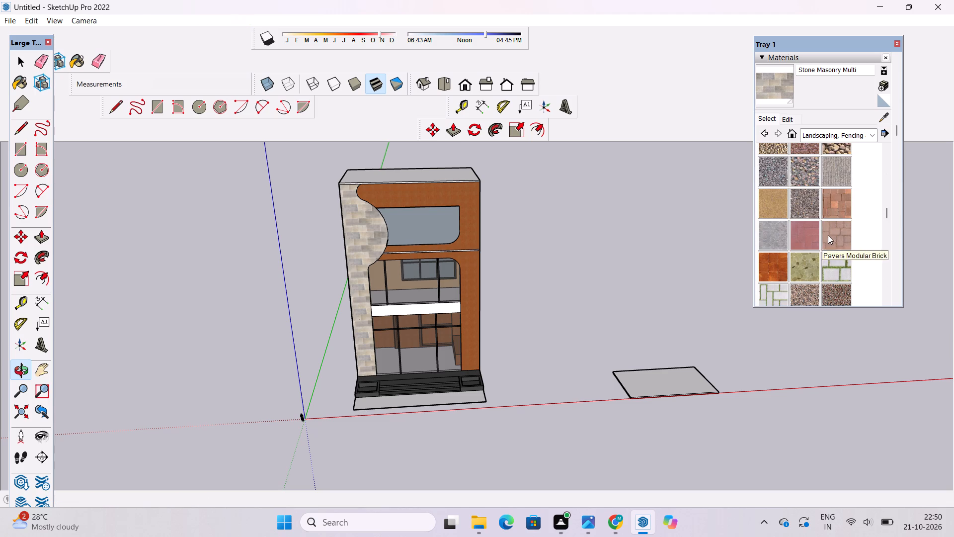
scroll(393, 391, up, 10)
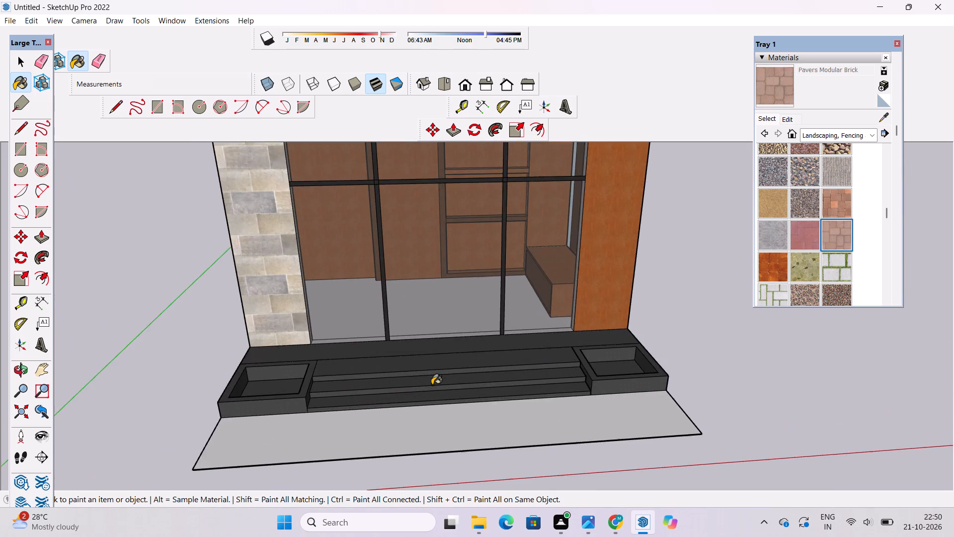
scroll(432, 385, up, 4)
scroll(429, 359, down, 5)
scroll(452, 408, up, 6)
click(452, 408)
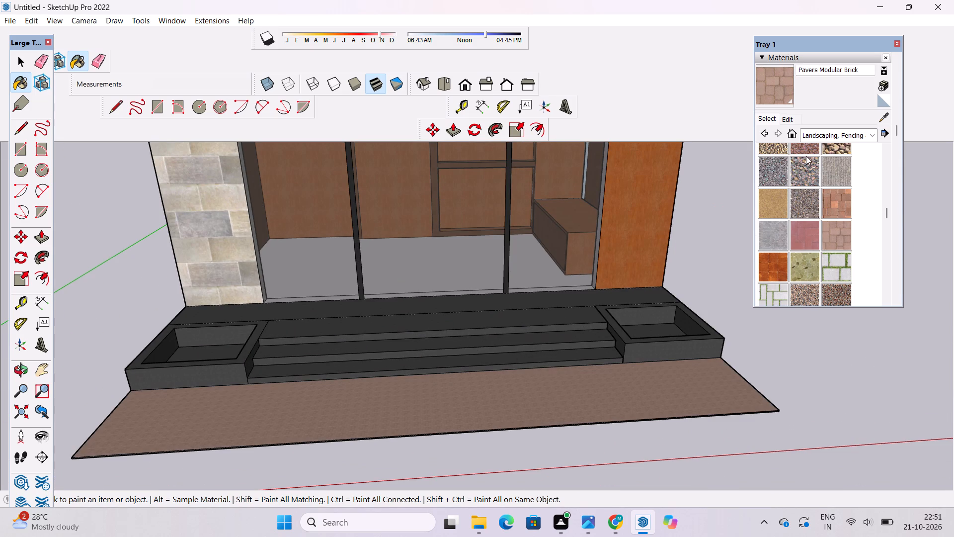
Open the Pavers Modular Brick texture settings and examine the entrance opening's frame beside the cherry wood cladding up close.
click(790, 121)
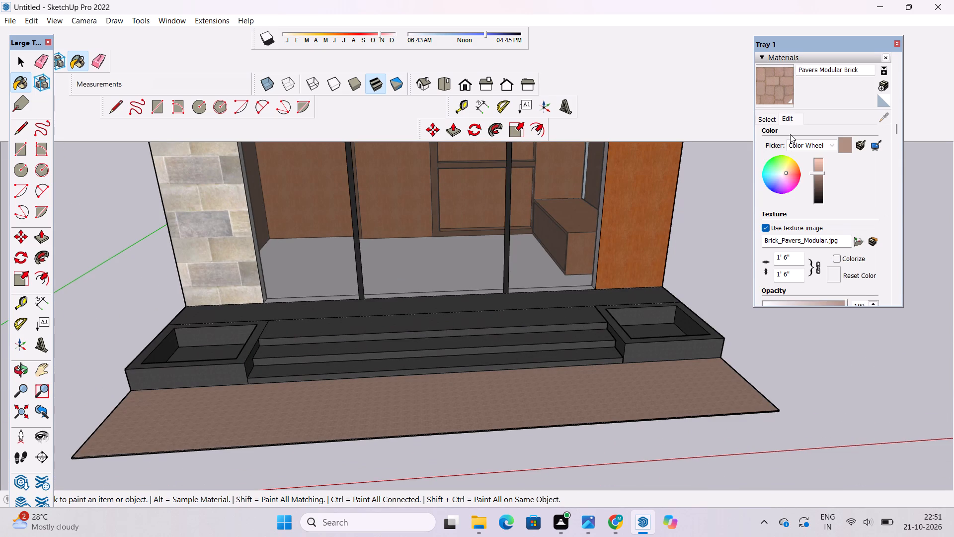
click(790, 134)
scroll(590, 223, up, 5)
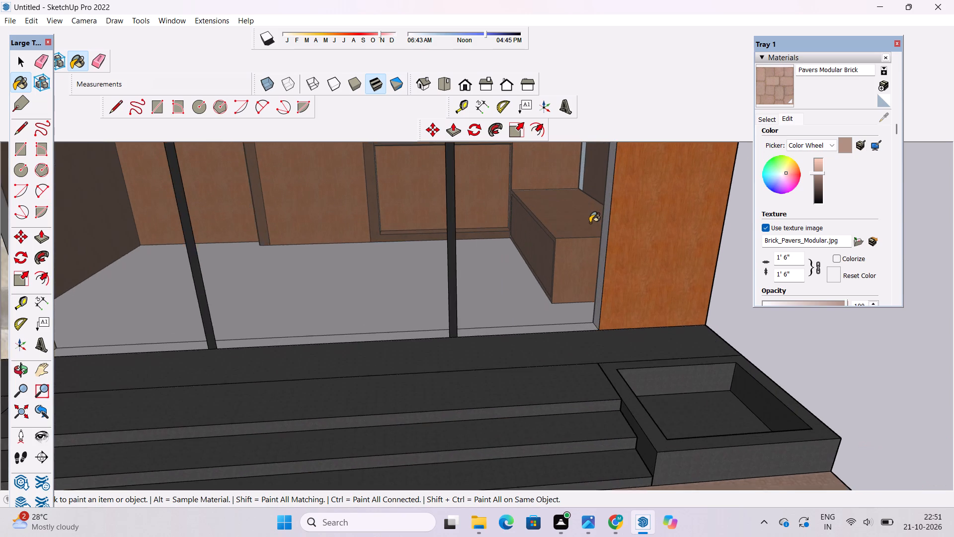
scroll(589, 223, up, 3)
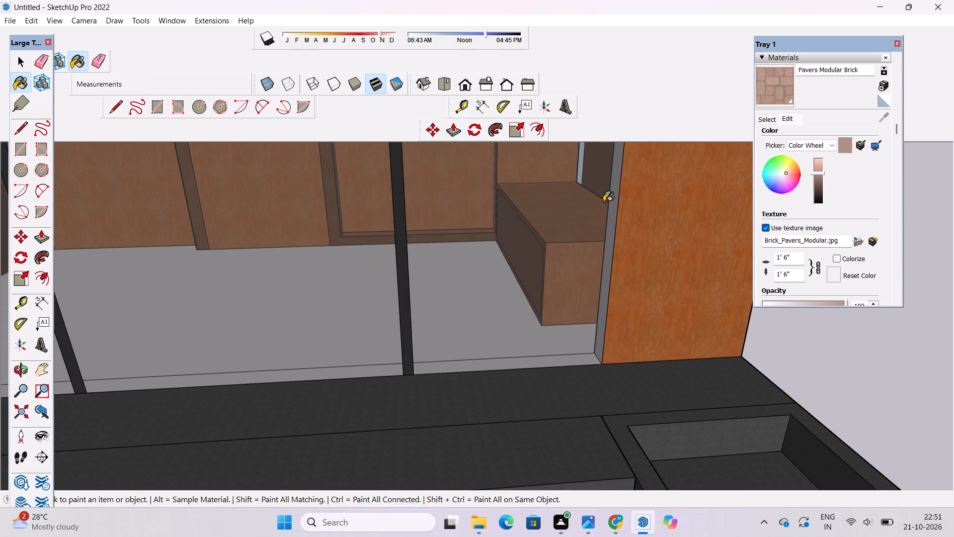
scroll(604, 202, down, 7)
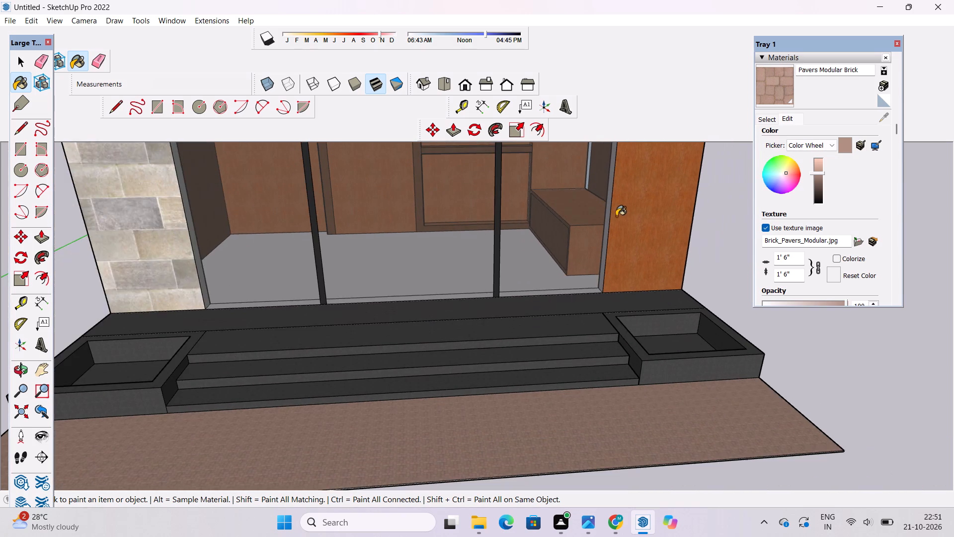
scroll(620, 222, up, 19)
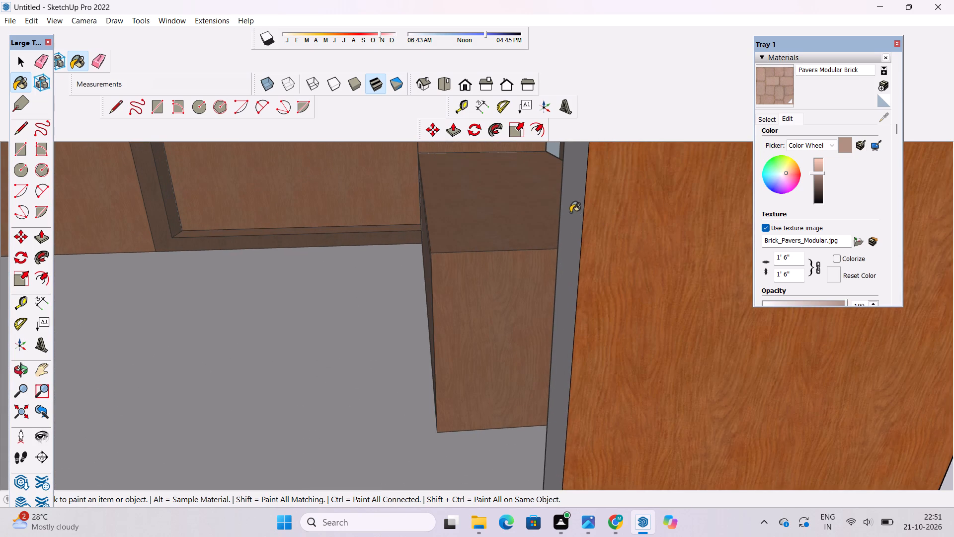
click(776, 115)
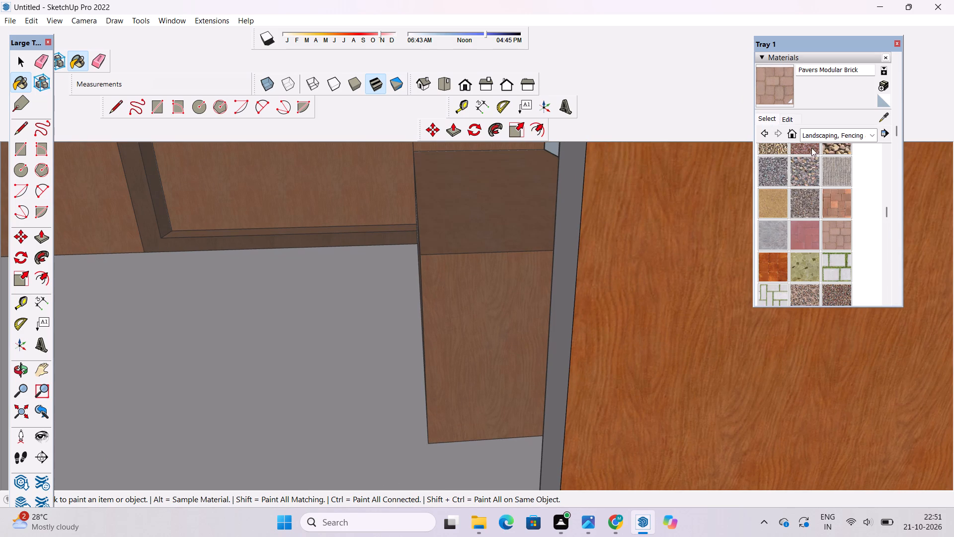
click(813, 135)
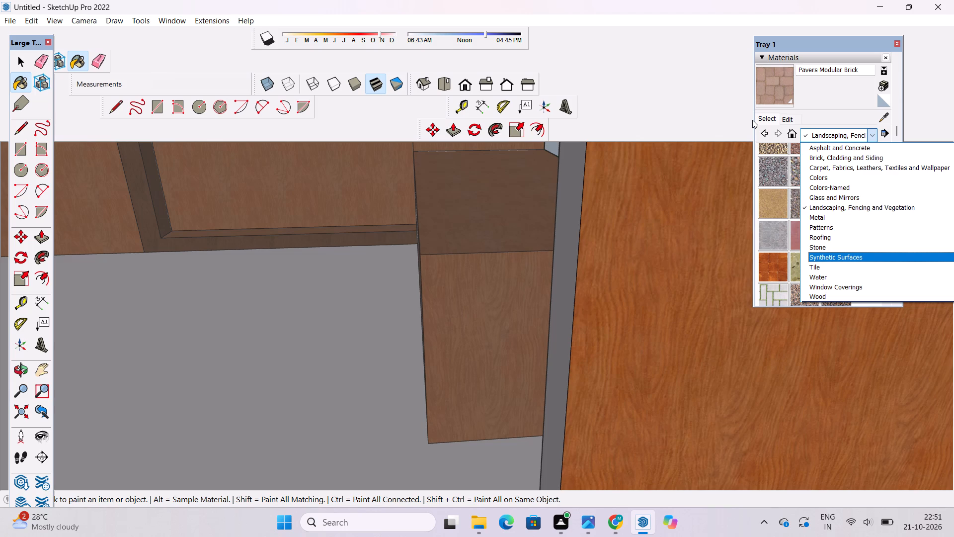
scroll(737, 130, down, 4)
scroll(732, 139, up, 3)
scroll(613, 223, down, 4)
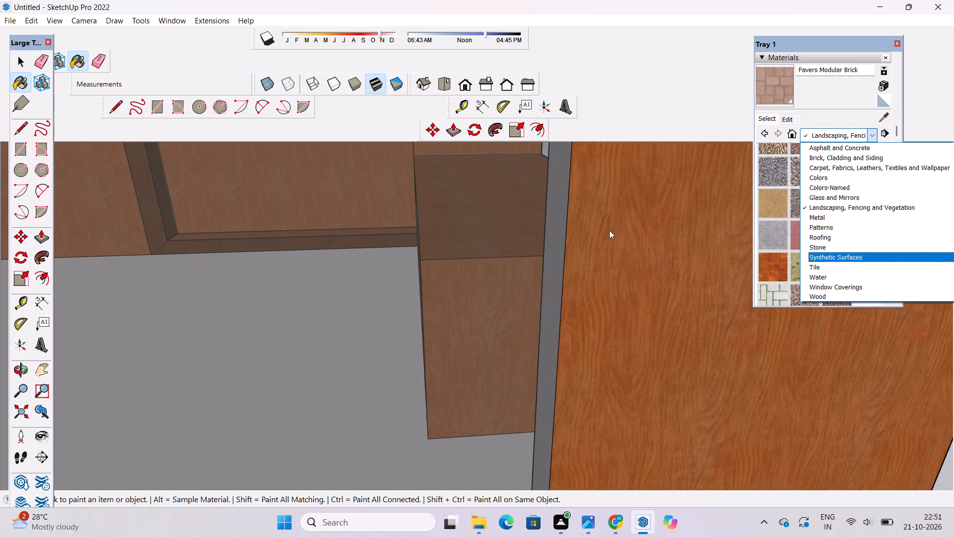
scroll(609, 230, down, 19)
Paint the plain side wall next to the cherry wood cladding and its base strip with 0011_Seashell from Colors-Named.
drag(13, 369, 26, 367)
scroll(366, 316, down, 14)
scroll(440, 298, down, 4)
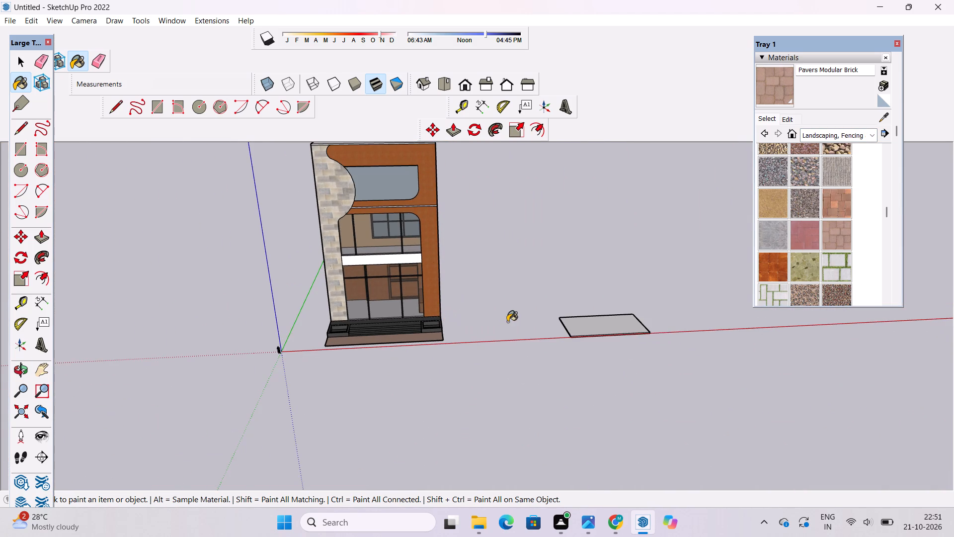
drag(509, 322, 504, 302)
click(21, 374)
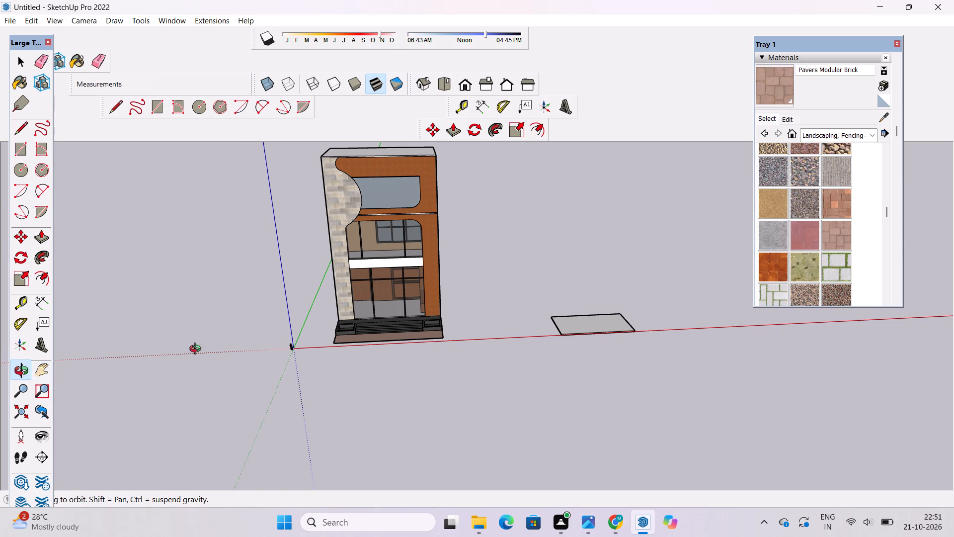
drag(279, 370, 112, 339)
scroll(279, 355, down, 6)
drag(301, 365, 304, 325)
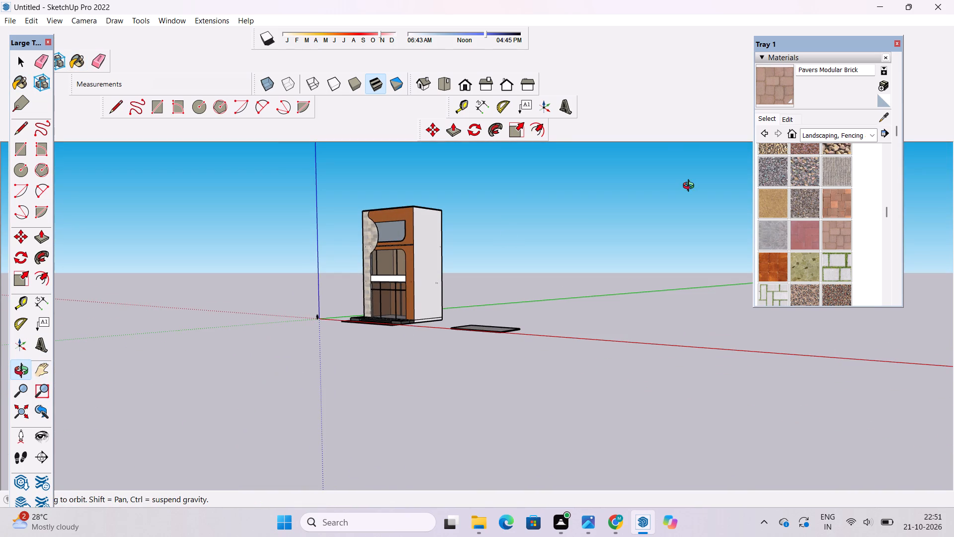
click(820, 136)
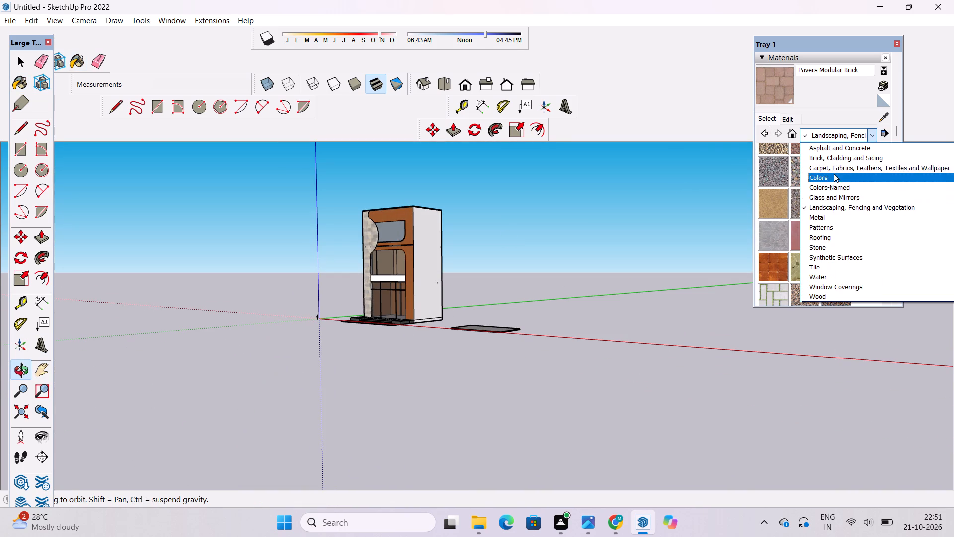
click(834, 182)
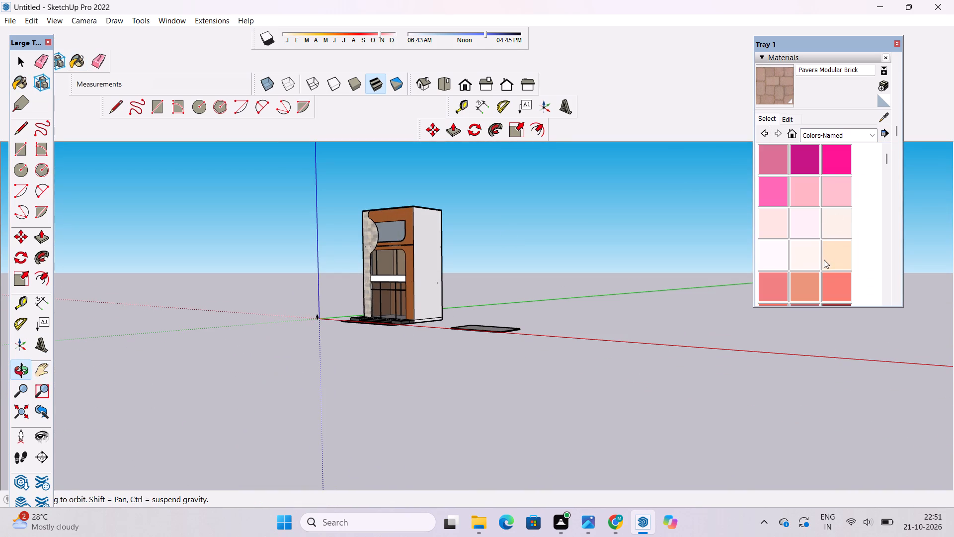
click(805, 261)
scroll(466, 282, up, 10)
click(395, 266)
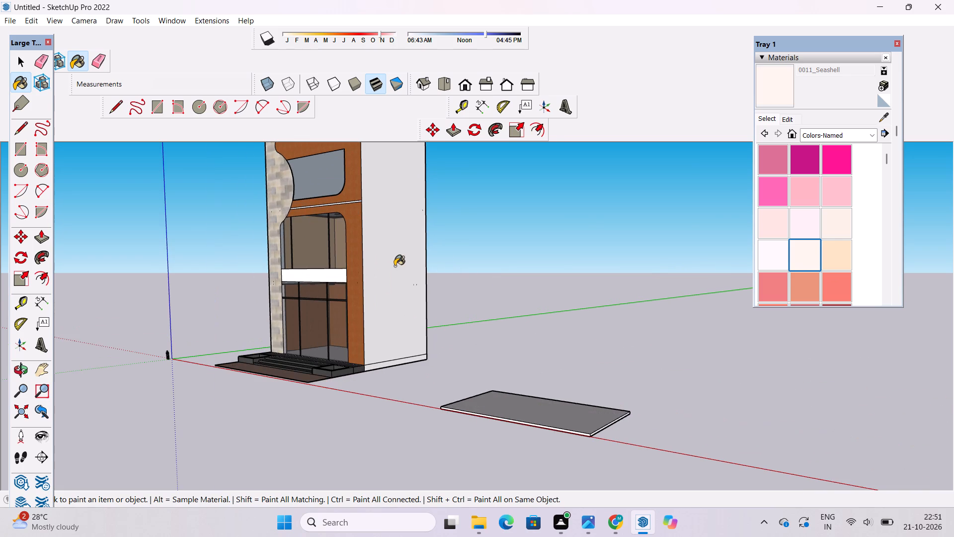
scroll(395, 359, up, 9)
click(398, 365)
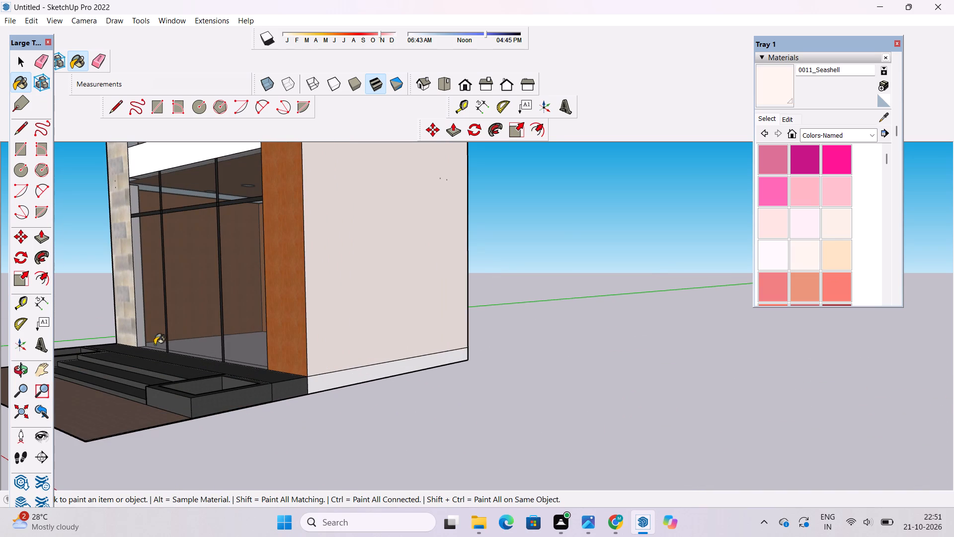
Paint the three stacked panels of the building's rear wall and the base strip around the rear corner with 0011_Seashell.
click(21, 374)
drag(206, 351, 111, 371)
scroll(117, 366, down, 13)
drag(151, 367, 140, 356)
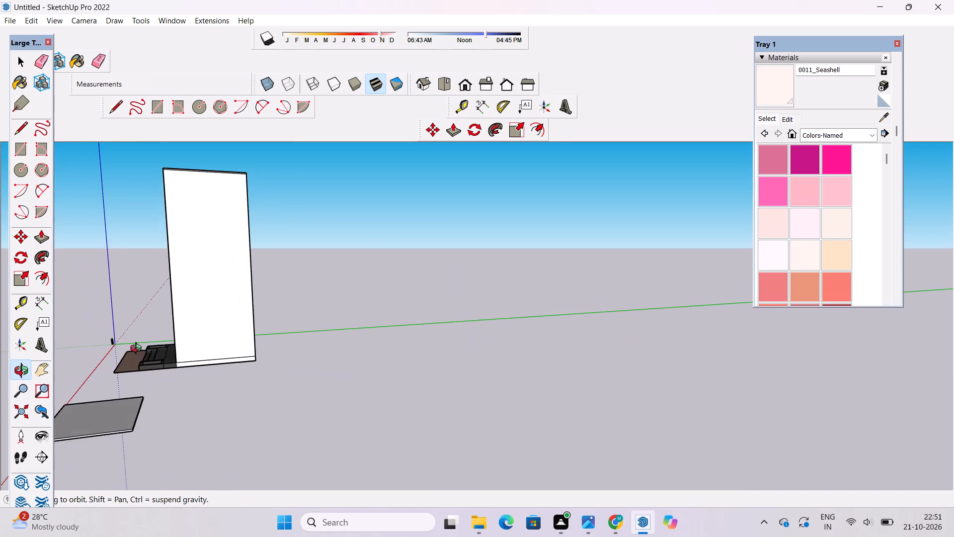
scroll(190, 332, down, 5)
drag(251, 367, 173, 373)
scroll(281, 298, down, 5)
drag(285, 341, 285, 341)
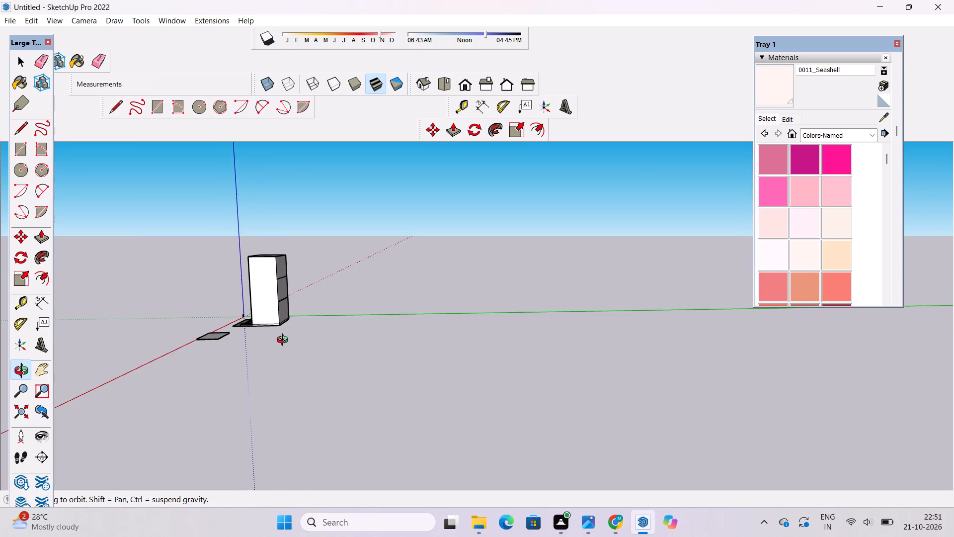
drag(285, 341, 205, 327)
scroll(311, 267, up, 20)
scroll(311, 267, up, 2)
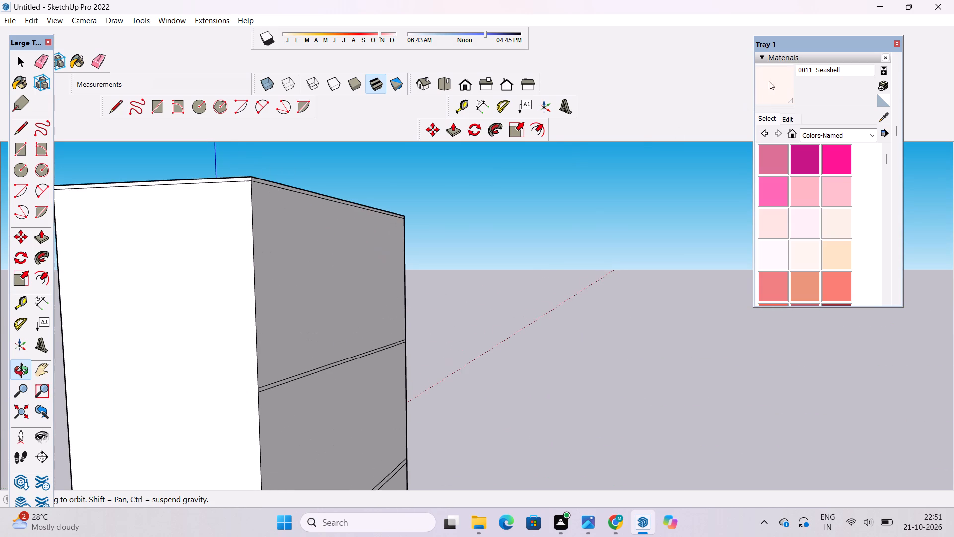
click(778, 89)
click(318, 272)
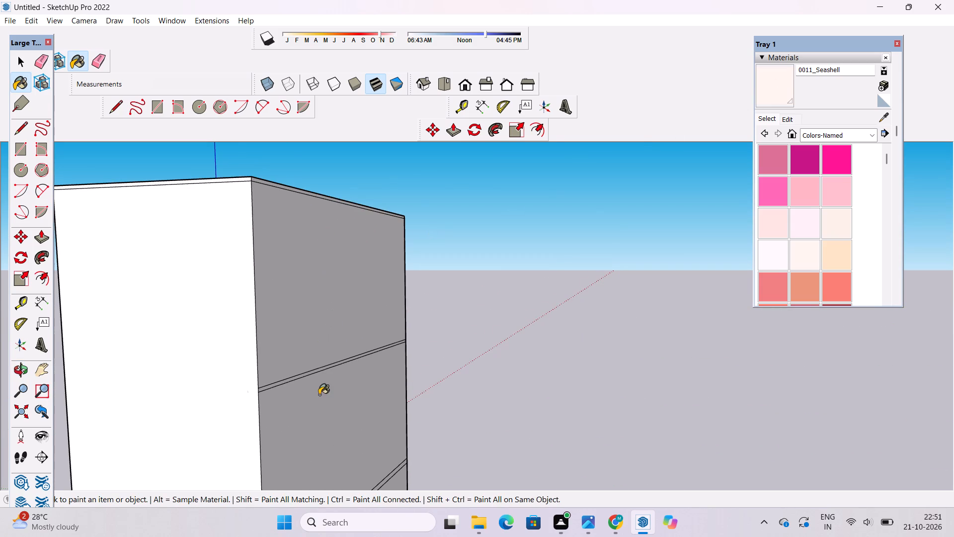
click(319, 399)
scroll(289, 303, down, 14)
click(303, 396)
scroll(290, 433, up, 2)
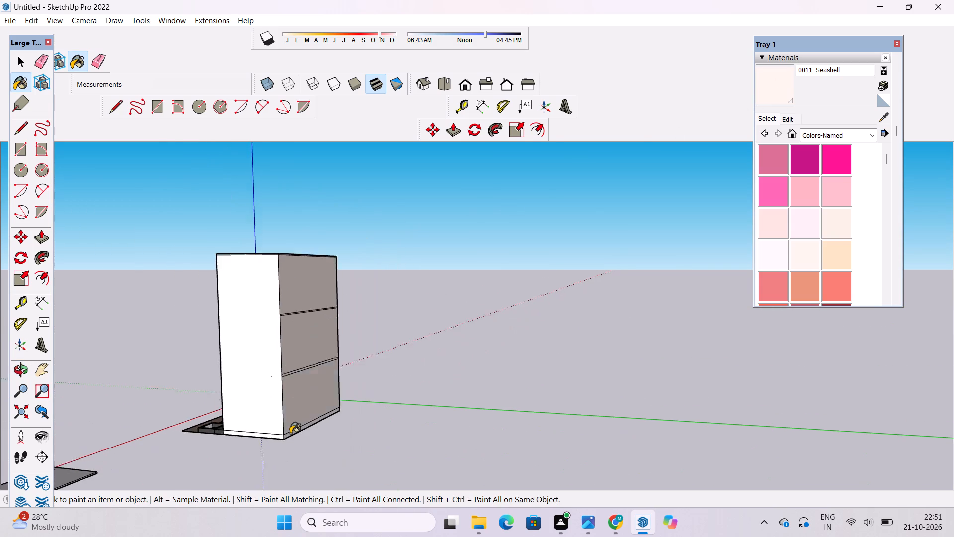
scroll(290, 433, up, 19)
click(291, 435)
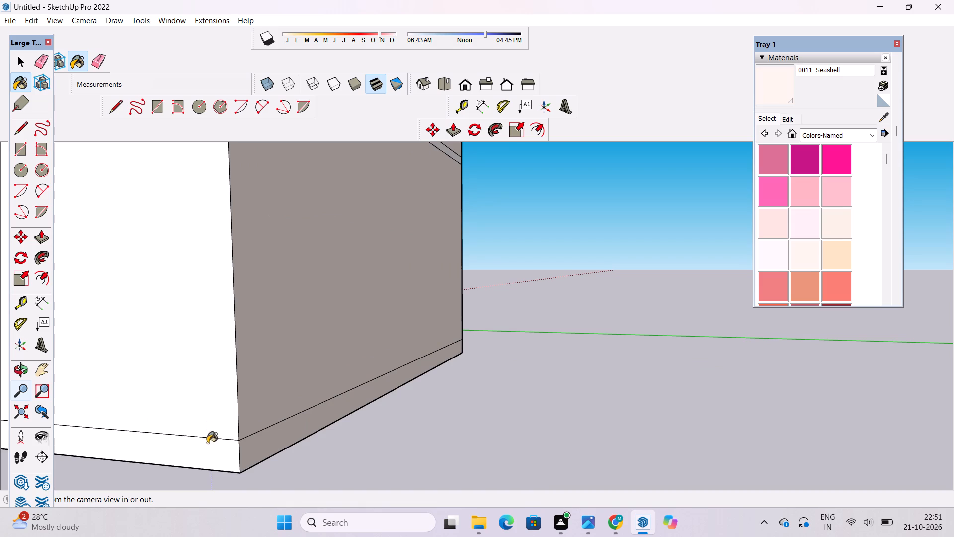
click(208, 446)
Paint the side wall next to the stone pillar and its base strip with 0011_Seashell.
click(15, 371)
scroll(330, 370, down, 7)
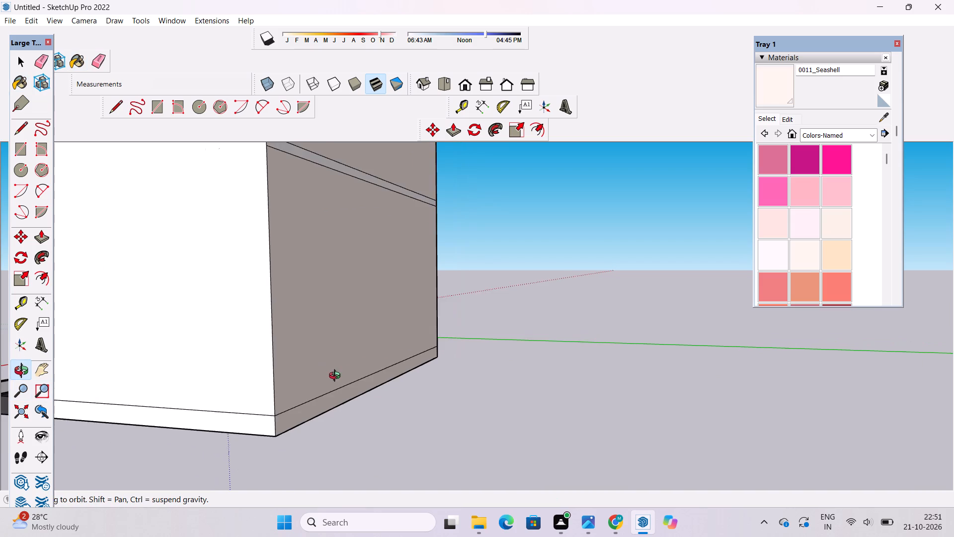
scroll(337, 377, down, 9)
drag(454, 359, 315, 369)
scroll(313, 369, down, 7)
drag(404, 367, 16, 402)
scroll(549, 296, down, 6)
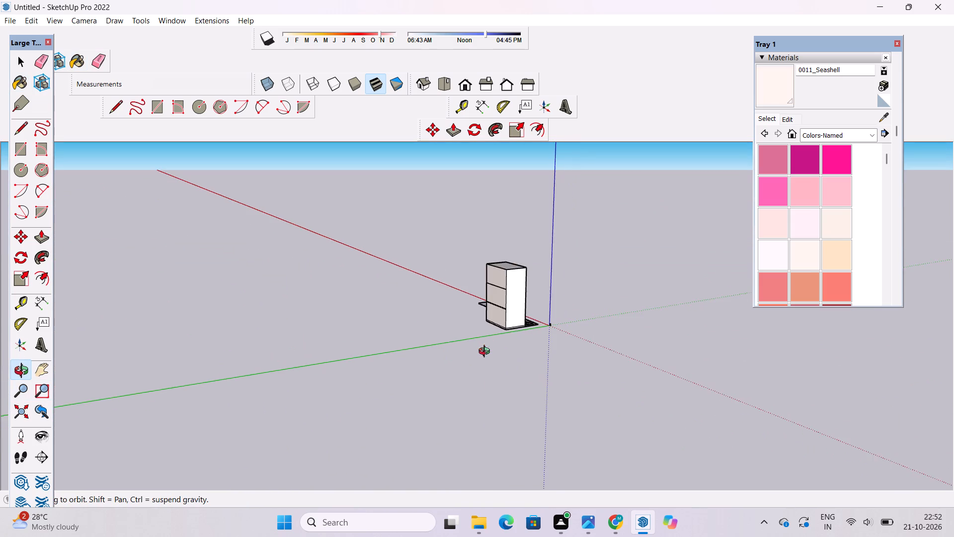
drag(486, 353, 468, 293)
scroll(565, 284, up, 14)
drag(526, 312, 400, 338)
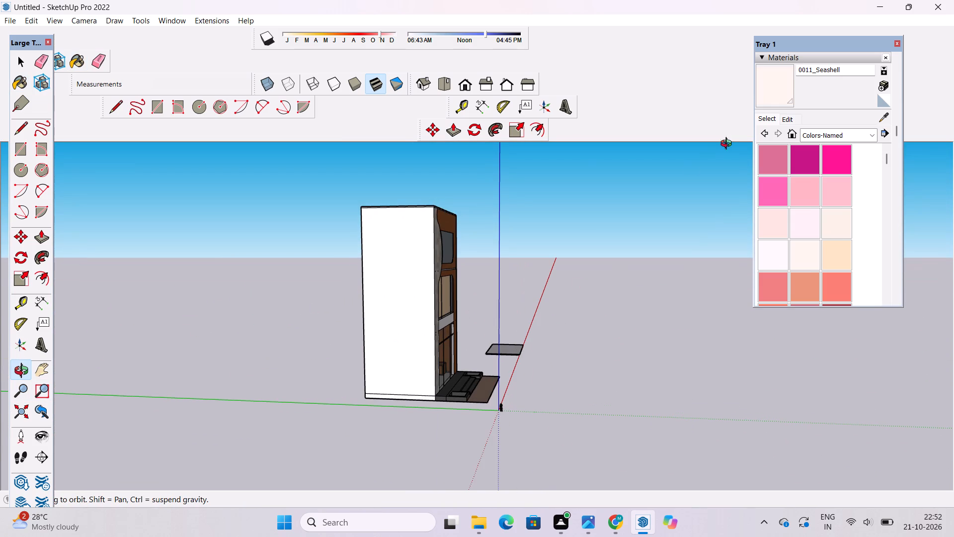
click(766, 102)
click(411, 274)
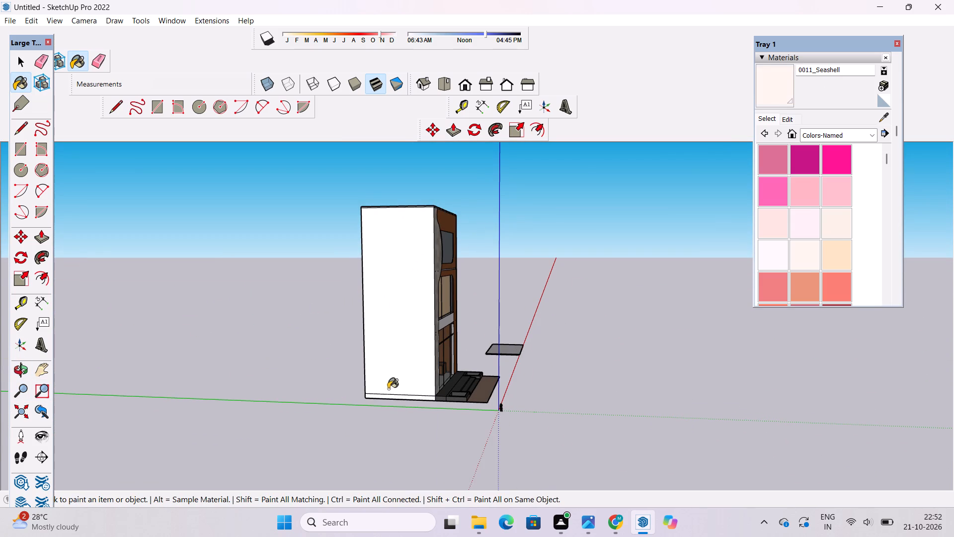
scroll(391, 396, up, 11)
click(392, 398)
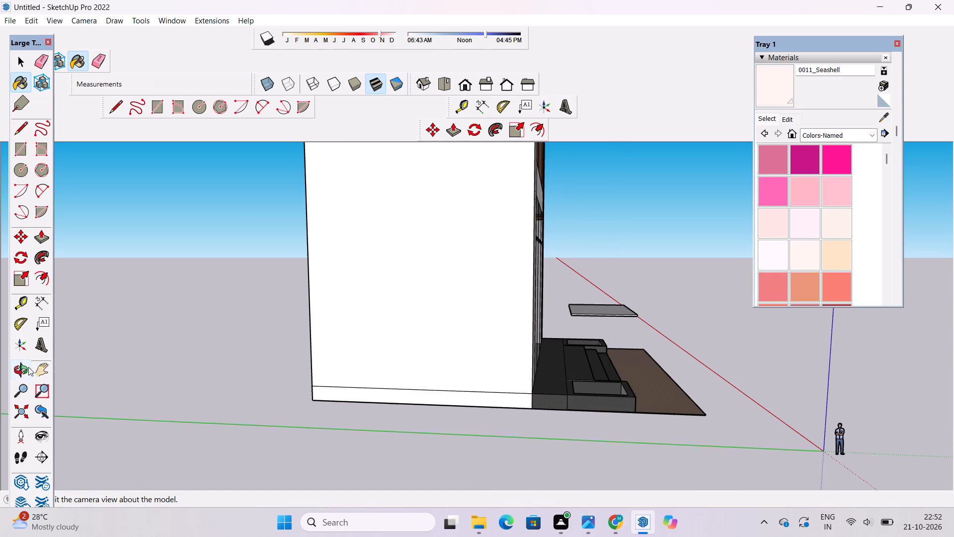
Paint the white horizontal band between the two glazed floors of the front facade with 0111_SlateGray from Colors-Named.
click(17, 368)
scroll(352, 313, down, 11)
drag(481, 310, 292, 343)
scroll(292, 343, down, 7)
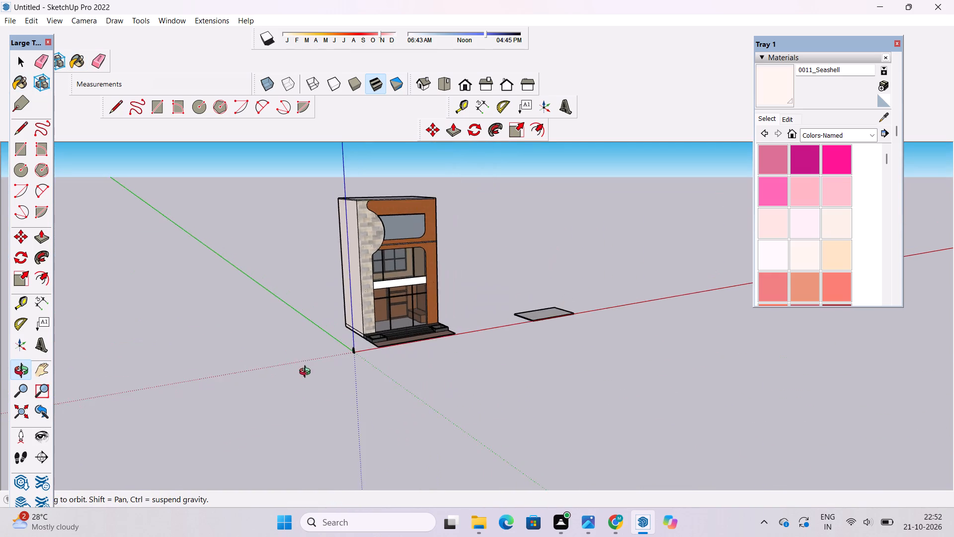
drag(308, 373, 253, 319)
scroll(448, 248, up, 3)
drag(426, 270, 380, 288)
scroll(380, 288, up, 2)
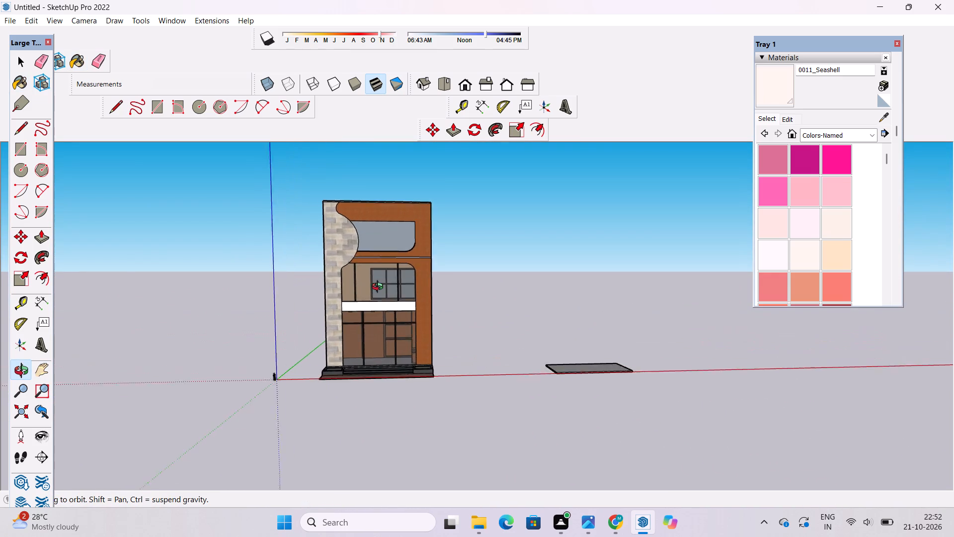
scroll(380, 288, up, 2)
scroll(376, 329, up, 9)
scroll(833, 234, down, 4)
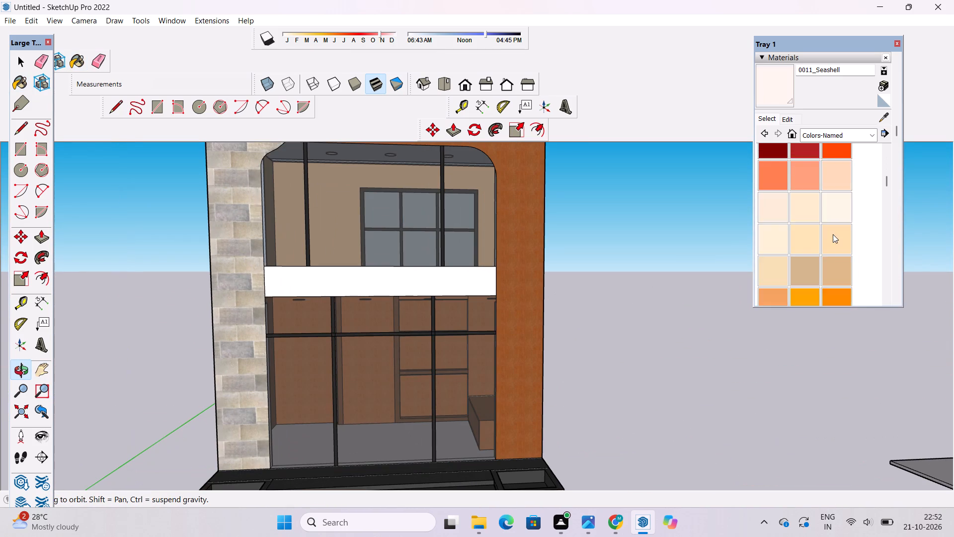
scroll(833, 234, down, 15)
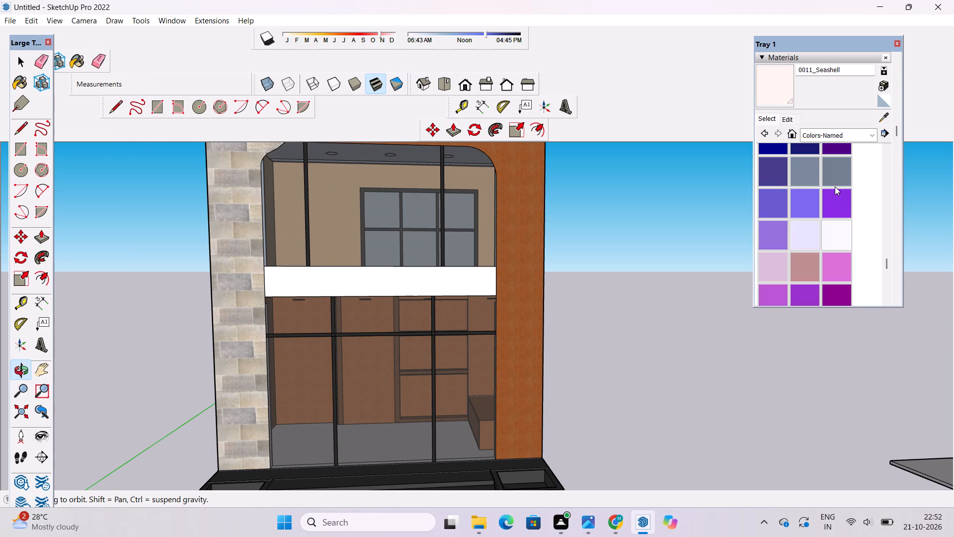
click(835, 186)
click(833, 174)
scroll(490, 294, up, 4)
click(487, 287)
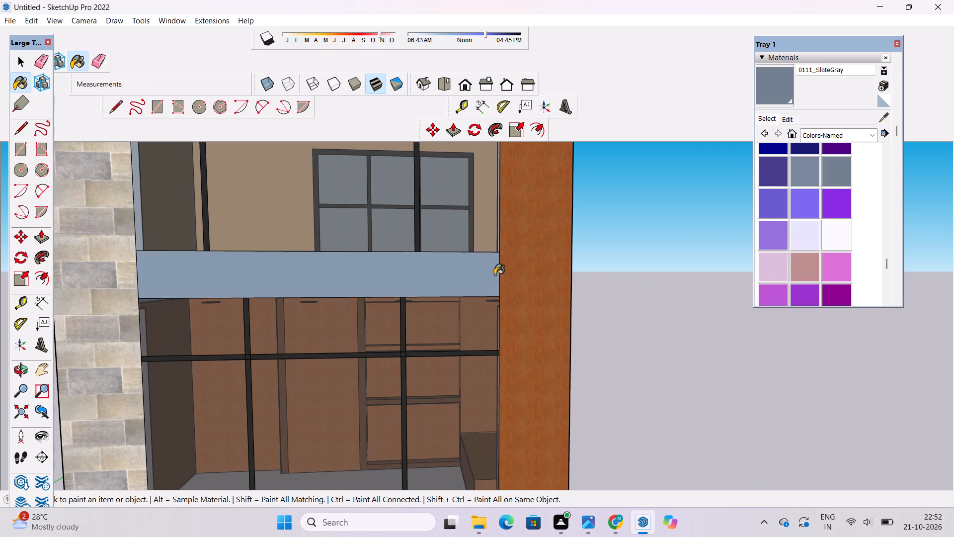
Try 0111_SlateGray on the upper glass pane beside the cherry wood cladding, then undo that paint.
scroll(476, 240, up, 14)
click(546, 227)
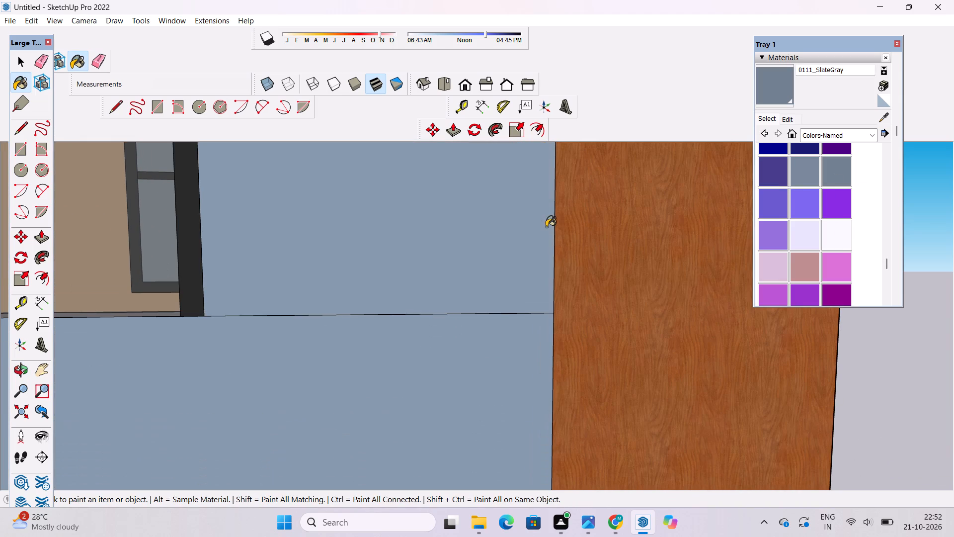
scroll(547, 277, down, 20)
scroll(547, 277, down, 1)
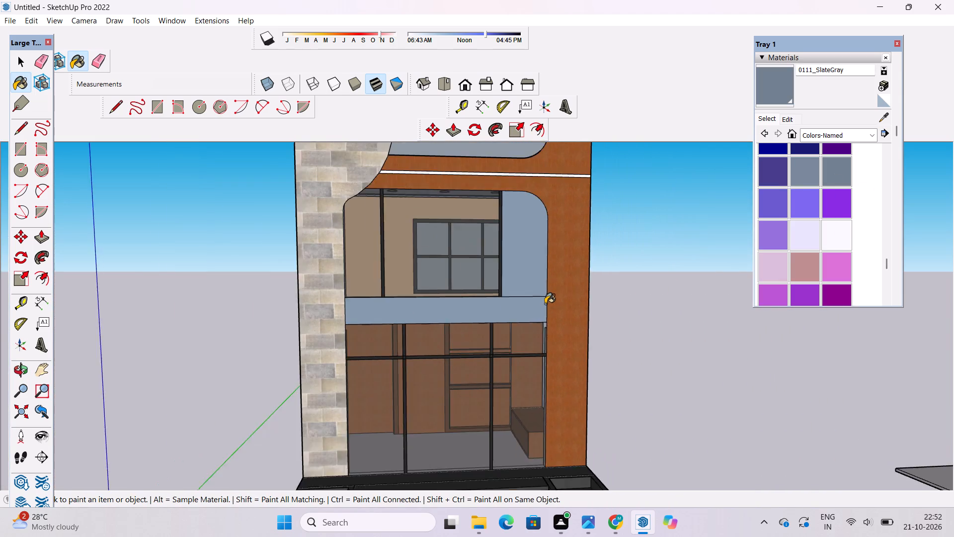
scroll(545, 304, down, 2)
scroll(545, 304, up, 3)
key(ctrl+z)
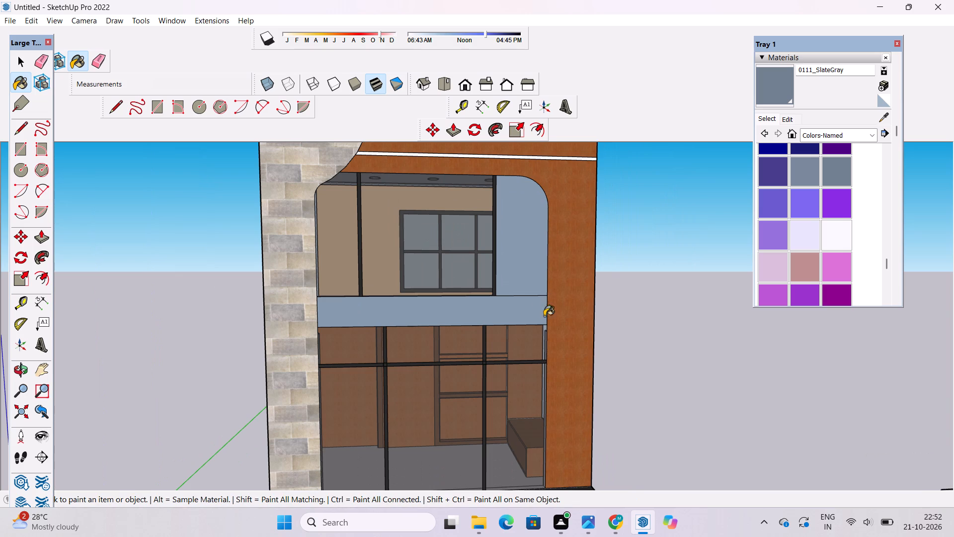
Darken the 0111_SlateGray color of the facade band to a near-black slate by lowering its brightness.
scroll(508, 262, up, 11)
scroll(535, 288, down, 9)
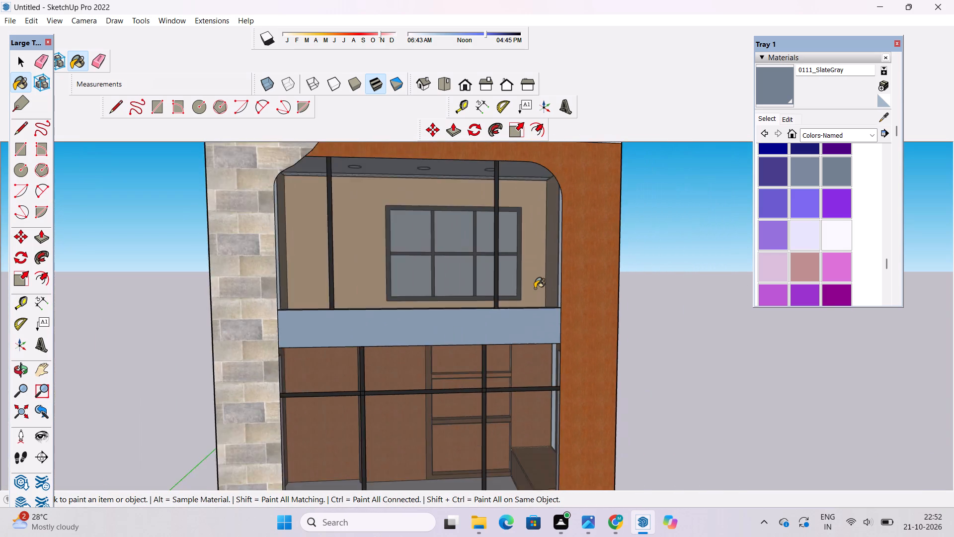
scroll(535, 288, down, 4)
click(781, 120)
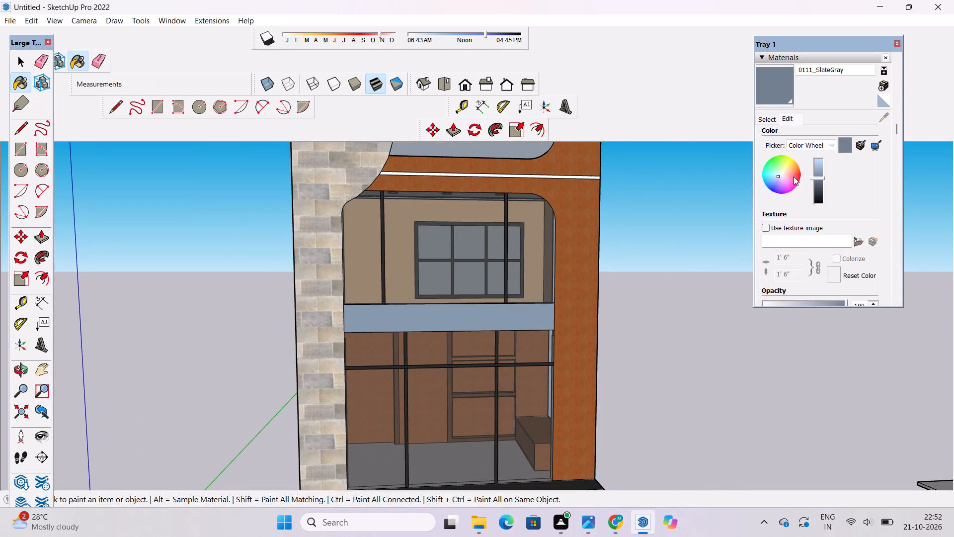
click(813, 185)
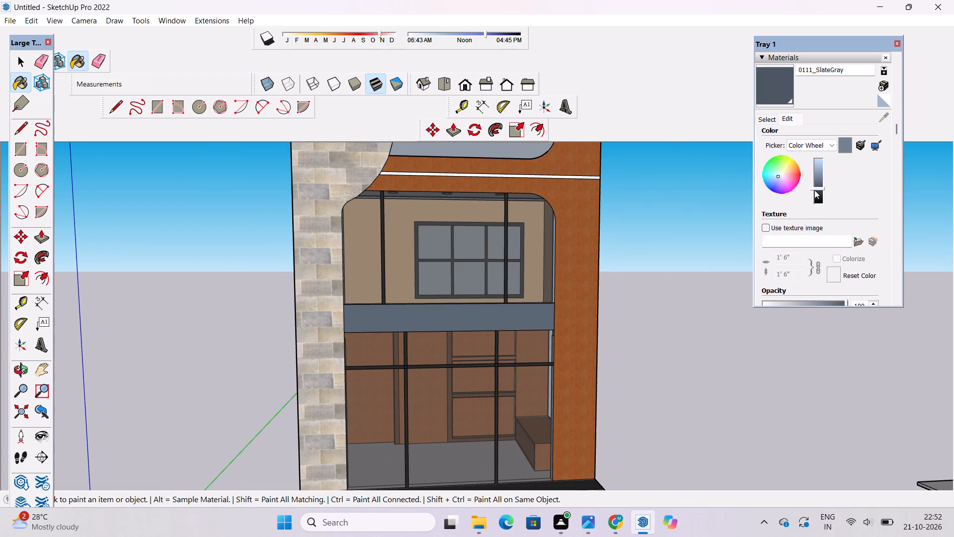
click(814, 190)
click(815, 193)
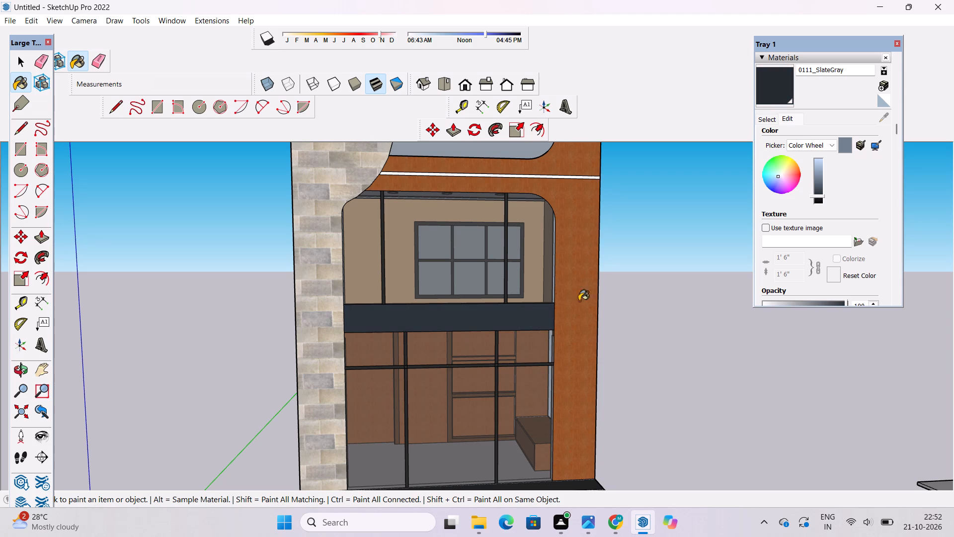
Examine the darkened facade band and the building's outer walls from the front and both sides.
scroll(469, 309, down, 15)
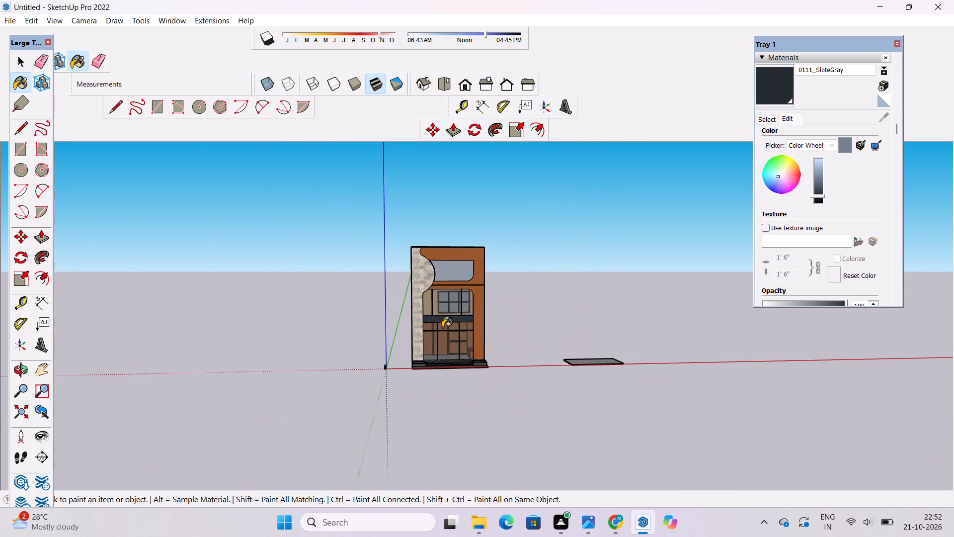
scroll(442, 327, up, 6)
scroll(165, 380, up, 4)
click(18, 369)
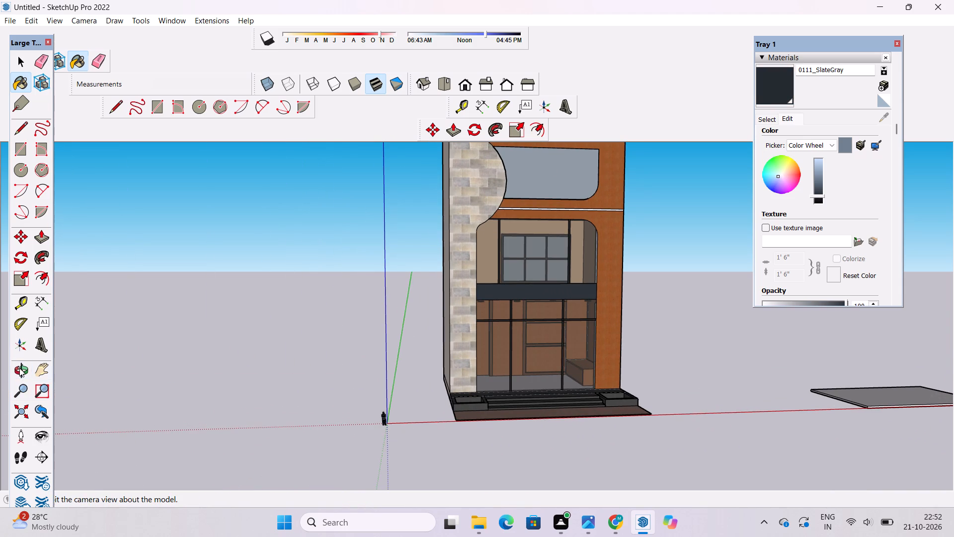
scroll(271, 354, down, 5)
drag(563, 377, 534, 417)
scroll(502, 415, down, 5)
drag(385, 425, 738, 356)
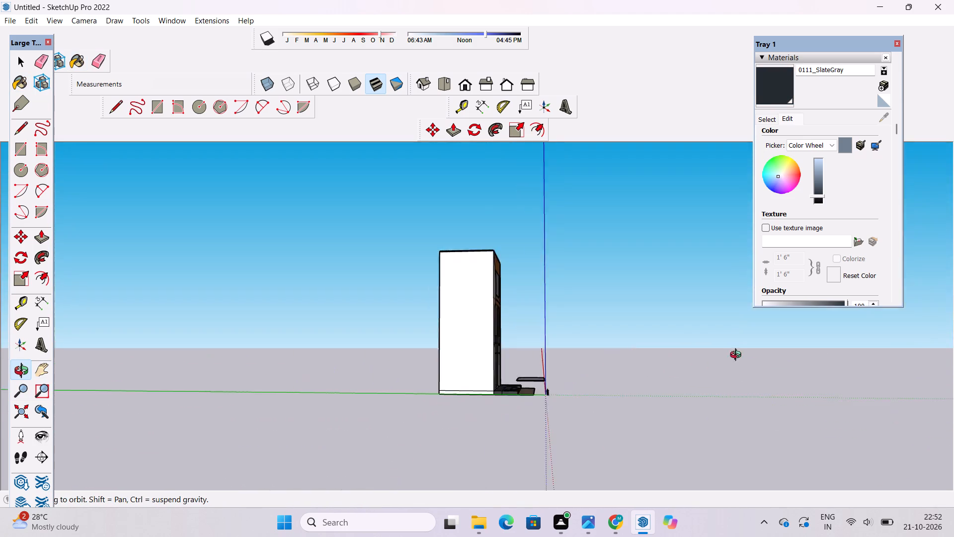
drag(738, 356, 641, 390)
scroll(539, 409, down, 3)
drag(550, 403, 446, 403)
scroll(496, 360, up, 5)
drag(389, 392, 636, 392)
drag(366, 389, 511, 388)
drag(546, 395, 320, 395)
scroll(374, 373, down, 5)
drag(442, 403, 309, 394)
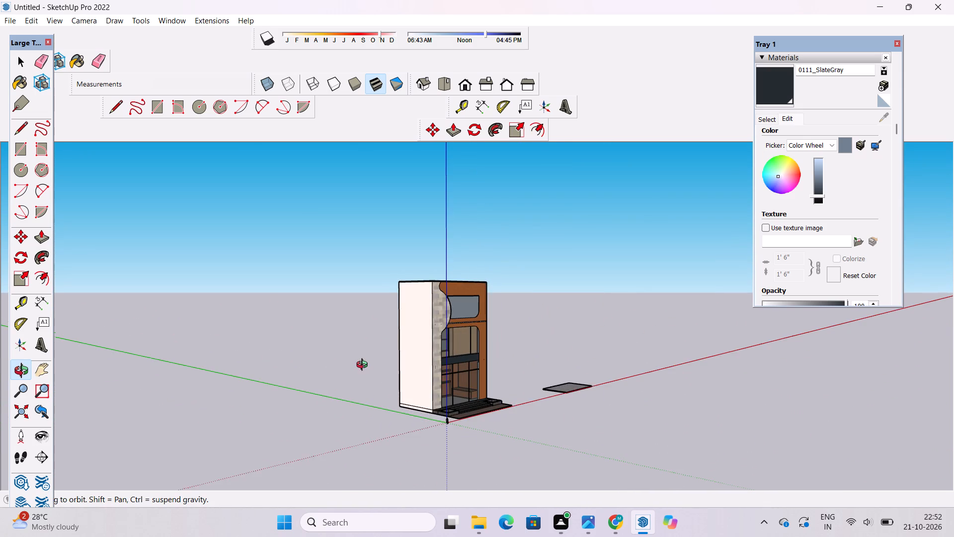
Examine the finished front facade and entrance steps straight on and from above.
scroll(364, 366, up, 5)
drag(511, 393, 438, 420)
scroll(437, 420, down, 5)
scroll(537, 428, up, 3)
drag(547, 424, 450, 423)
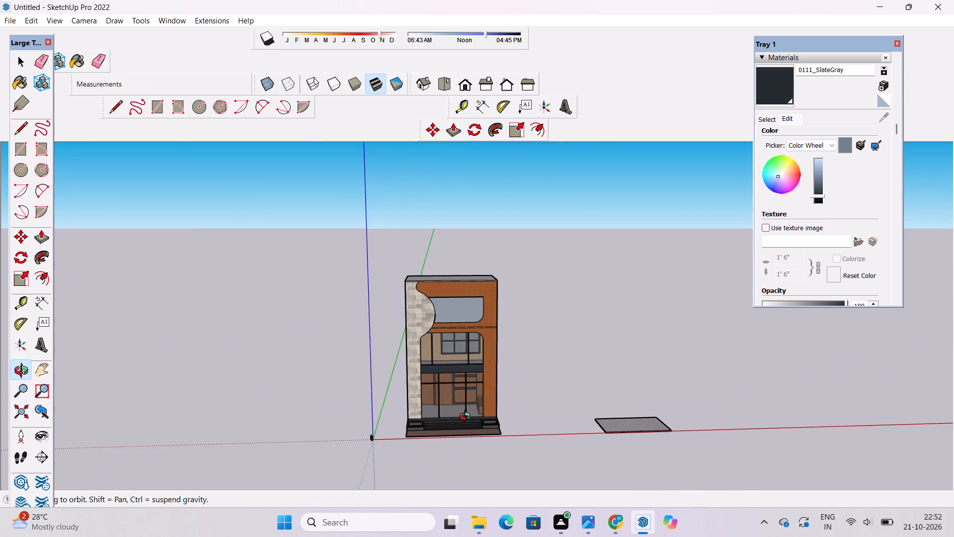
scroll(445, 422, down, 3)
drag(406, 440, 412, 417)
scroll(465, 387, up, 8)
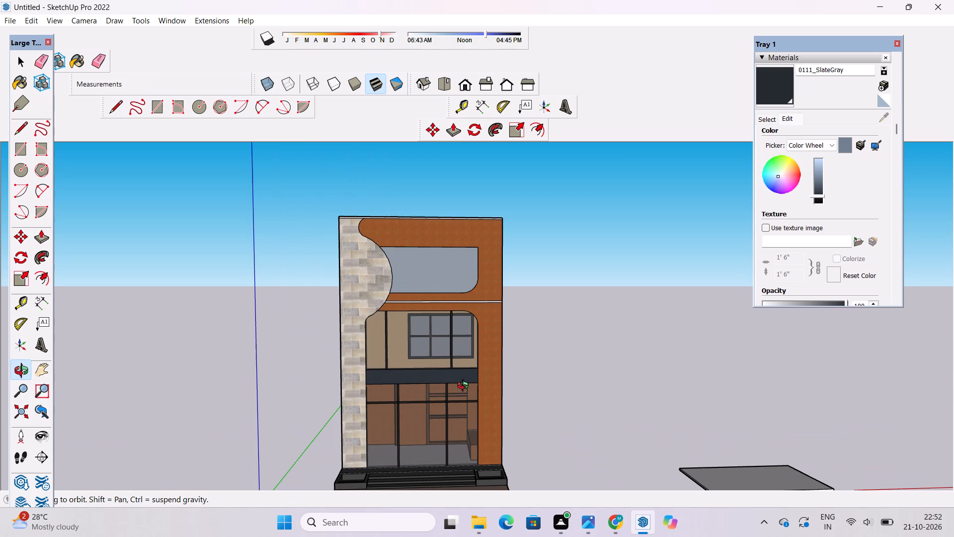
scroll(433, 362, down, 5)
drag(433, 362, 430, 437)
scroll(402, 454, up, 3)
drag(402, 453, 405, 434)
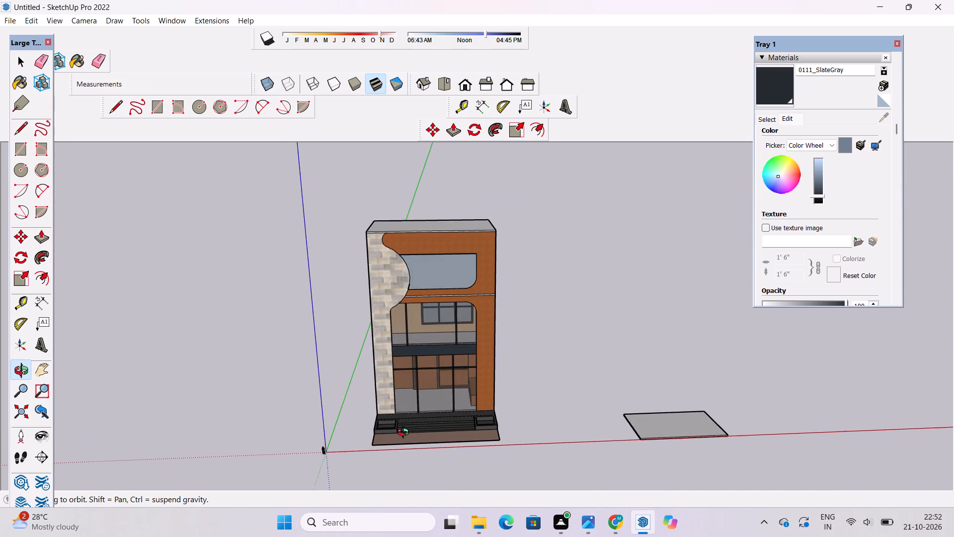
drag(405, 434, 402, 470)
scroll(432, 423, down, 6)
drag(434, 442, 437, 473)
Paint the brick-paver strip in front of the entrance steps with the Pavers with Grass Herringbone landscaping material.
scroll(437, 457, up, 17)
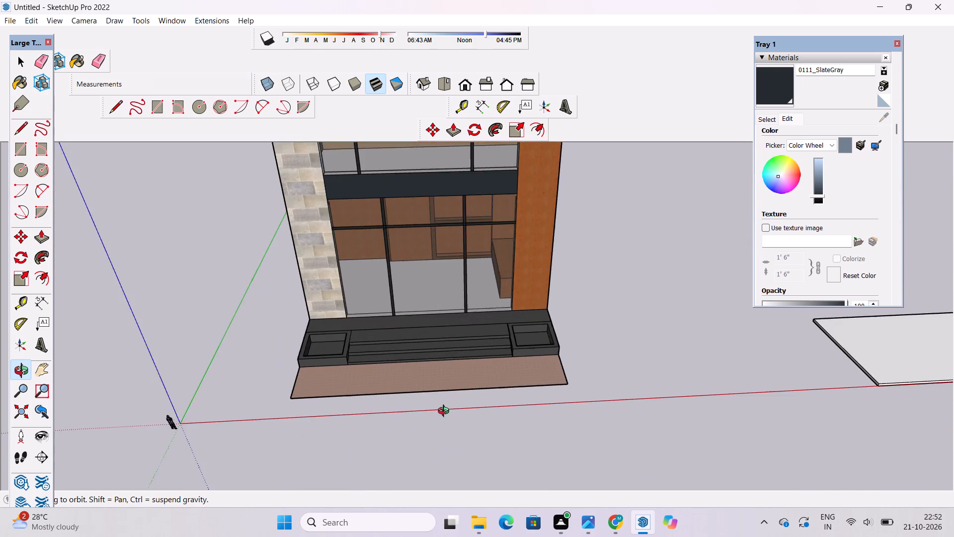
scroll(446, 412, up, 12)
click(768, 120)
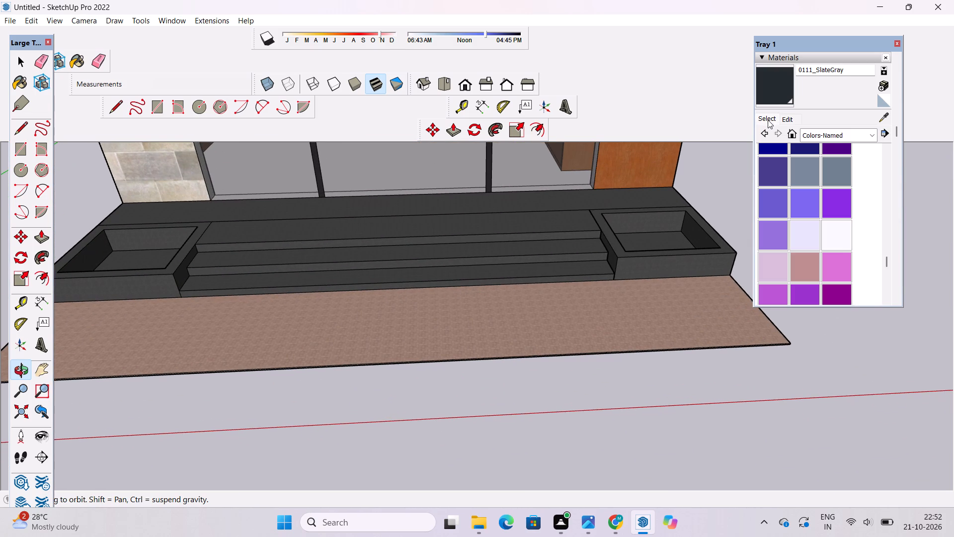
click(813, 134)
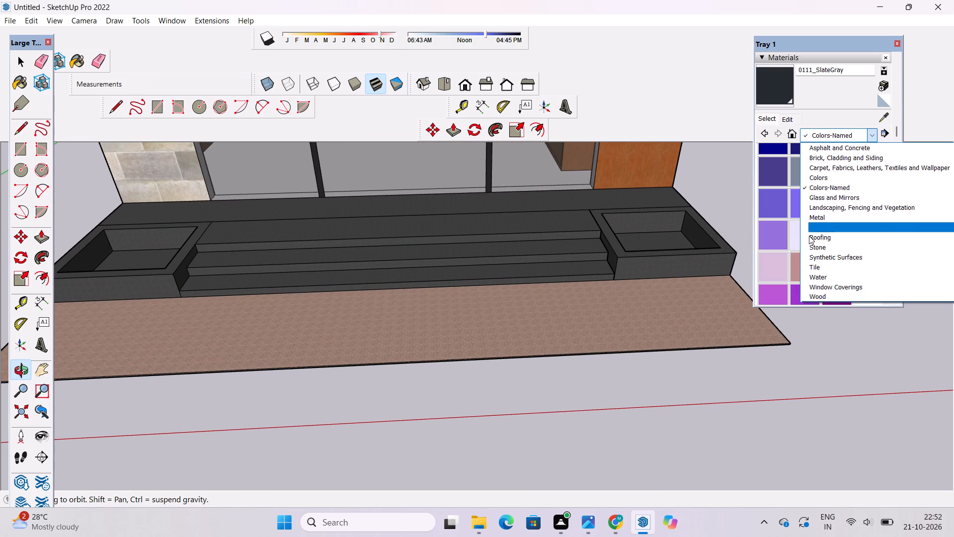
click(807, 245)
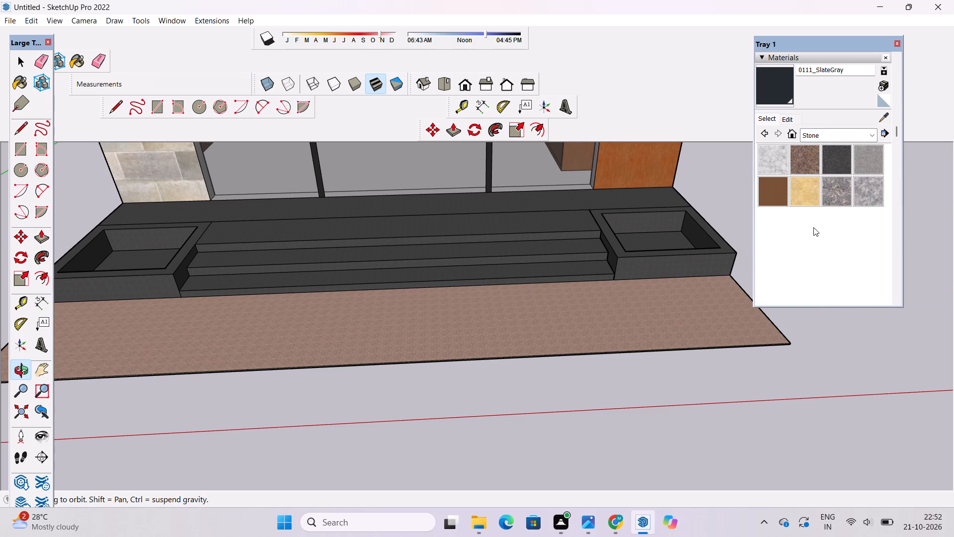
click(853, 139)
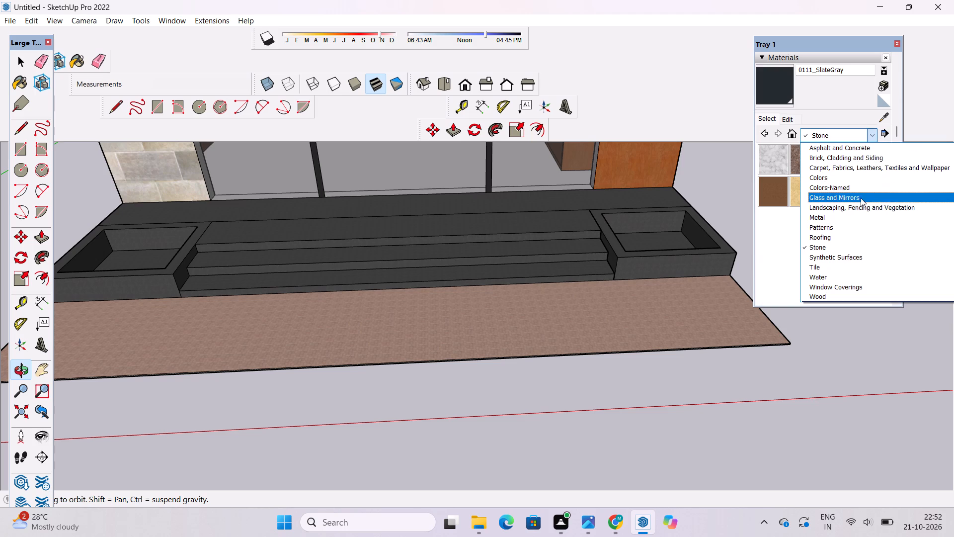
click(862, 205)
scroll(849, 225, down, 3)
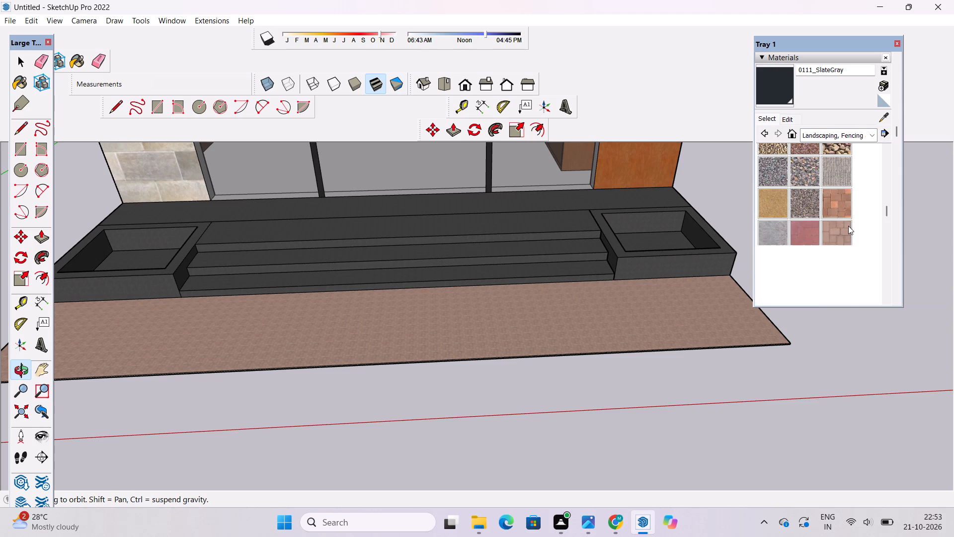
scroll(832, 235, down, 1)
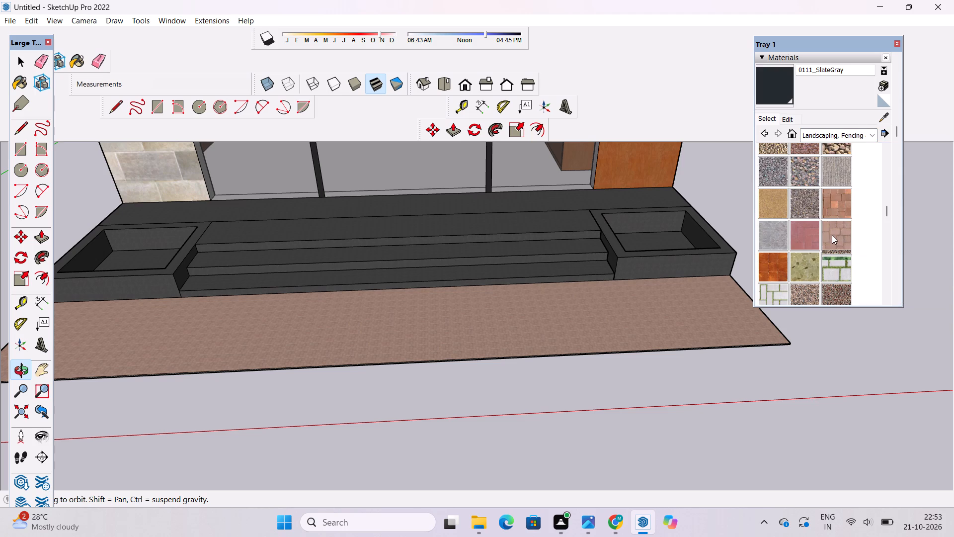
scroll(832, 235, up, 1)
click(776, 291)
click(629, 318)
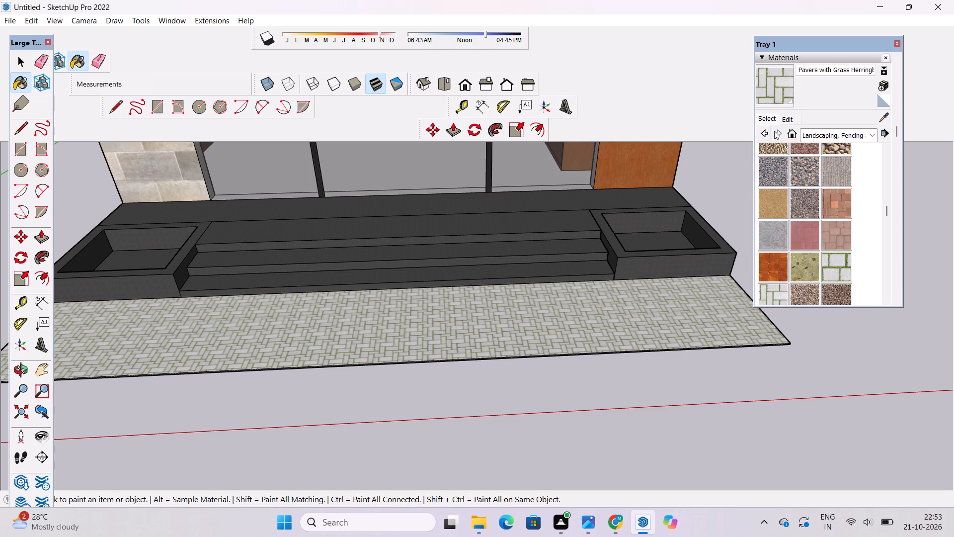
Darken the herringbone paver material to a dark gray by lowering its color brightness.
click(790, 120)
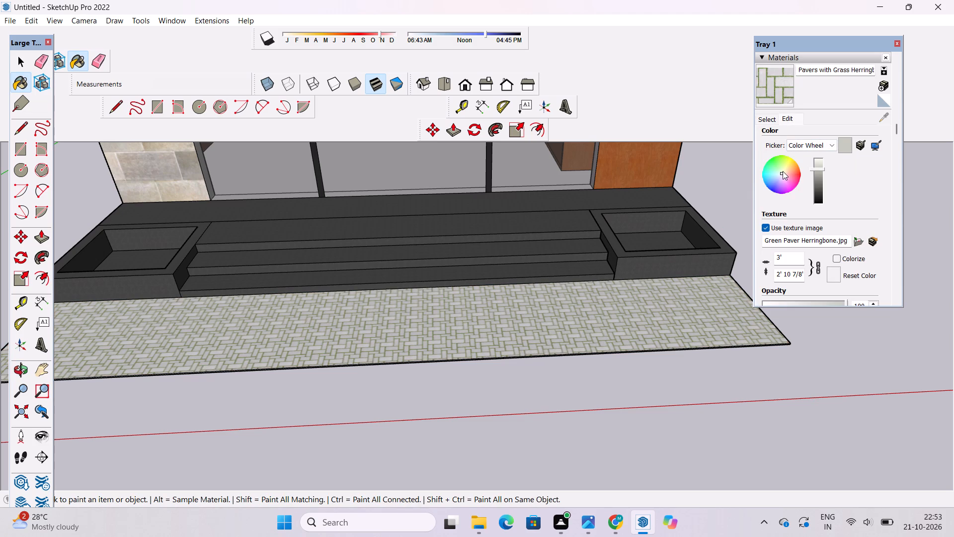
click(783, 174)
click(817, 176)
click(817, 185)
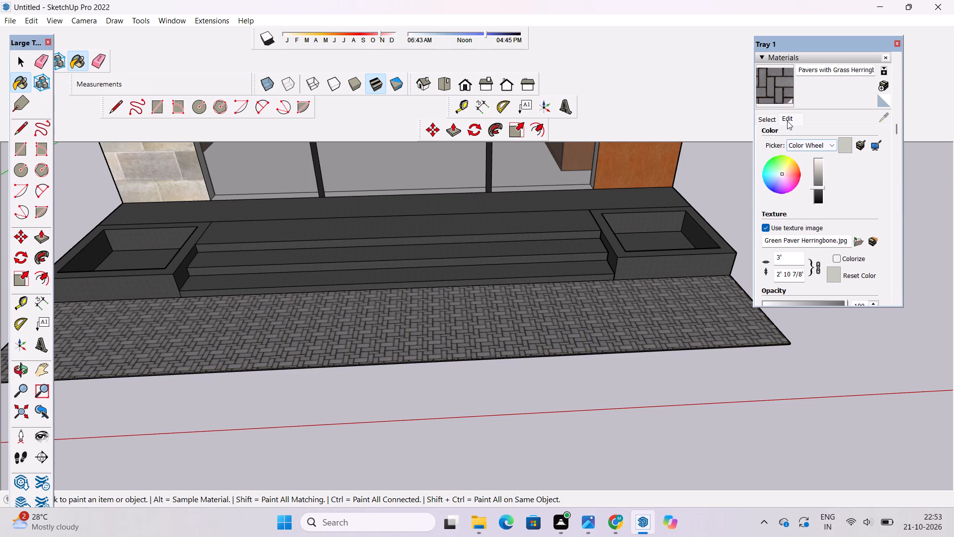
Set the herringbone paver texture's height to 10', keeping its width in proportion.
click(787, 121)
click(804, 272)
key(BackSpace)
key(BackSpace)
key(BackSpace)
key(BackSpace)
key(BackSpace)
key(BackSpace)
key(BackSpace)
key(BackSpace)
key(BackSpace)
key(BackSpace)
key(BackSpace)
key(BackSpace)
key(BackSpace)
key(BackSpace)
key(BackSpace)
key(BackSpace)
key(BackSpace)
key(BackSpace)
key(BackSpace)
key(BackSpace)
click(798, 278)
key(BackSpace)
key(BackSpace)
key(BackSpace)
key(BackSpace)
key(BackSpace)
key(BackSpace)
key(BackSpace)
key(BackSpace)
key(BackSpace)
key(BackSpace)
key(BackSpace)
key(BackSpace)
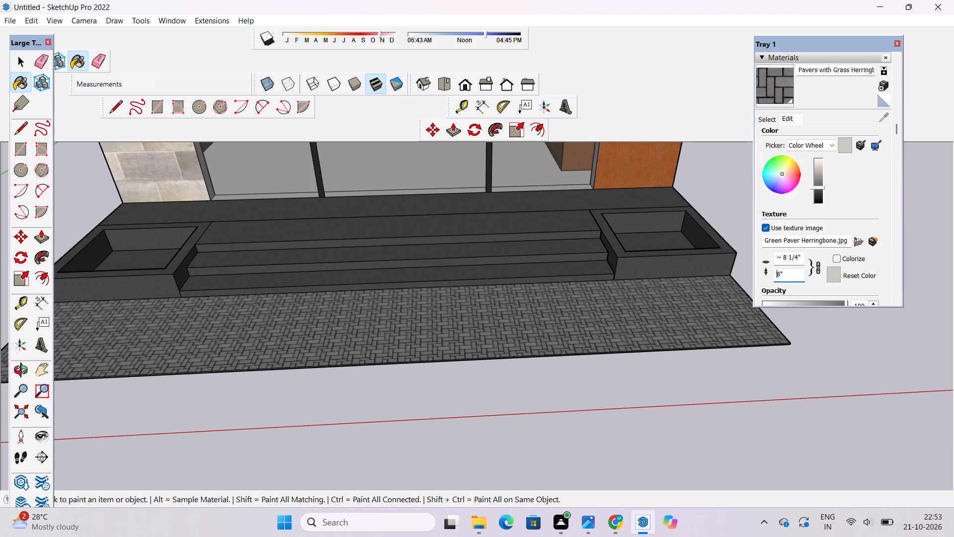
click(798, 276)
key(BackSpace)
key(BackSpace)
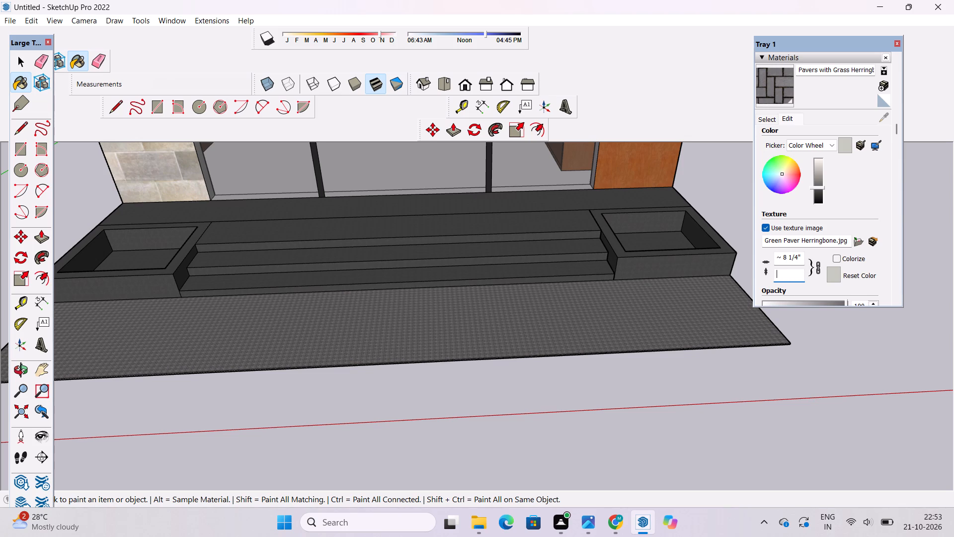
key(BackSpace)
key(BackSpace)
text(10')
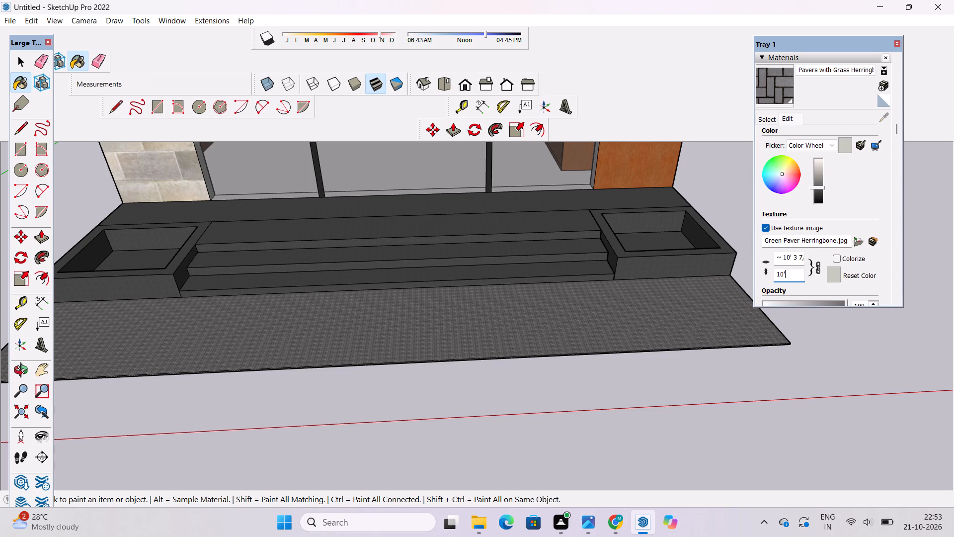
key(Return)
scroll(454, 322, down, 12)
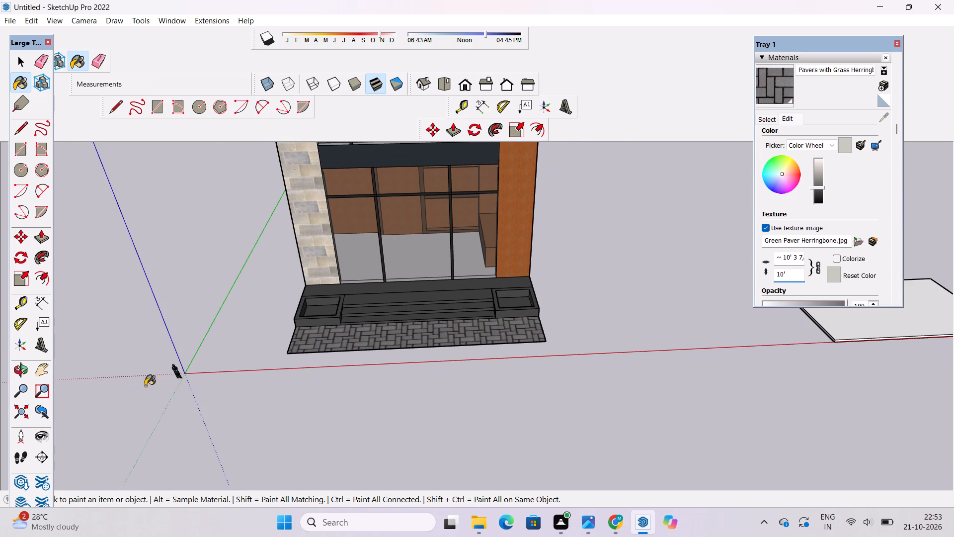
Examine the dark paver strip and front facade from several angles, and look through the landscaping materials.
click(14, 370)
scroll(351, 370, down, 1)
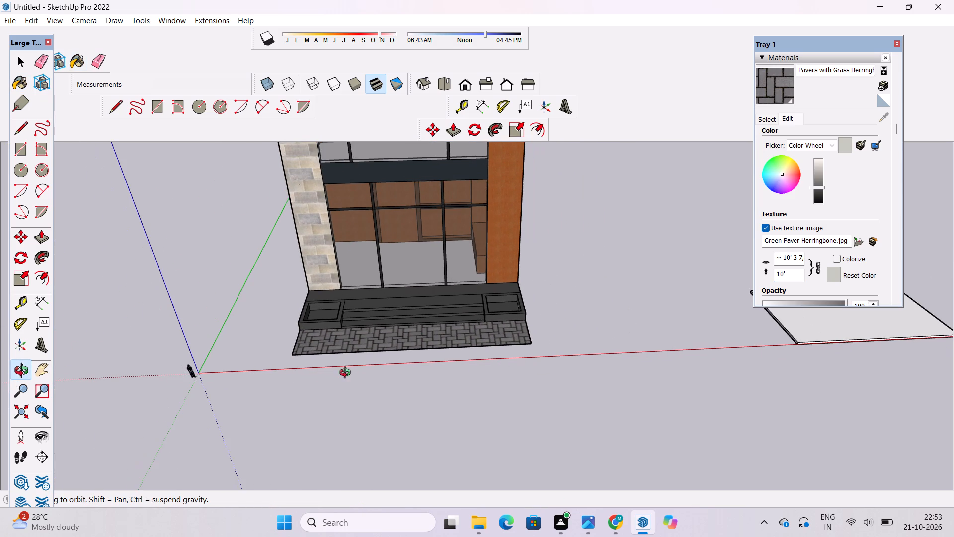
drag(332, 420, 426, 387)
scroll(363, 316, down, 6)
drag(405, 281, 316, 321)
scroll(381, 291, down, 6)
drag(375, 349, 375, 299)
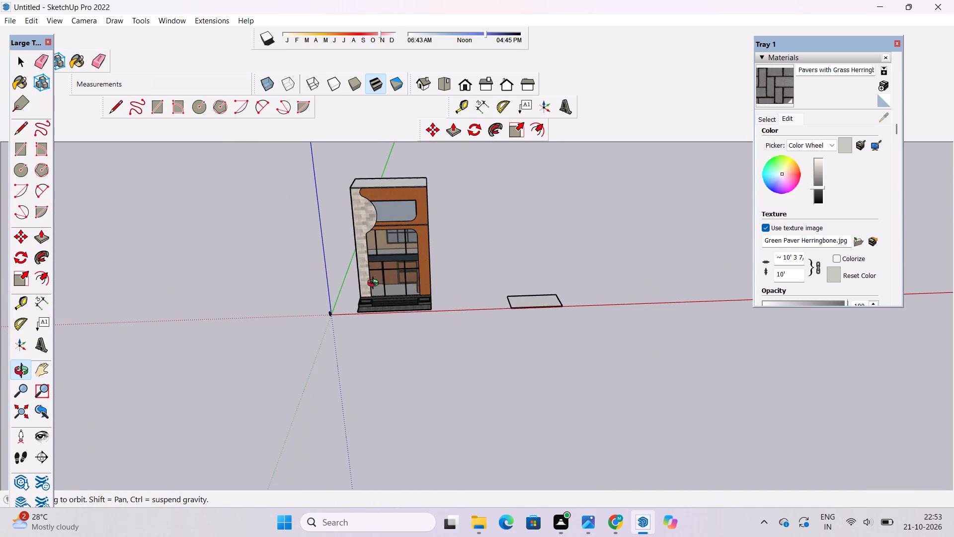
scroll(375, 261, up, 5)
click(765, 118)
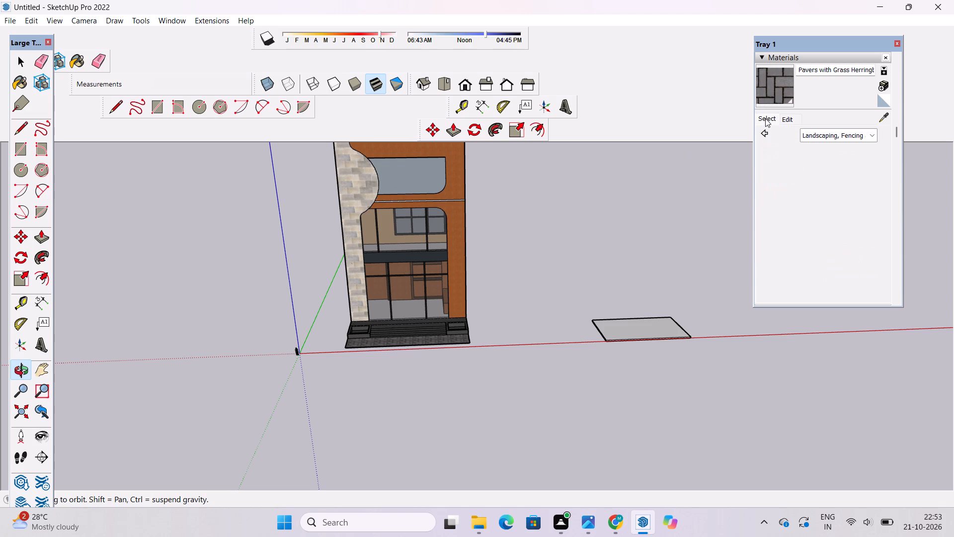
scroll(782, 181, down, 2)
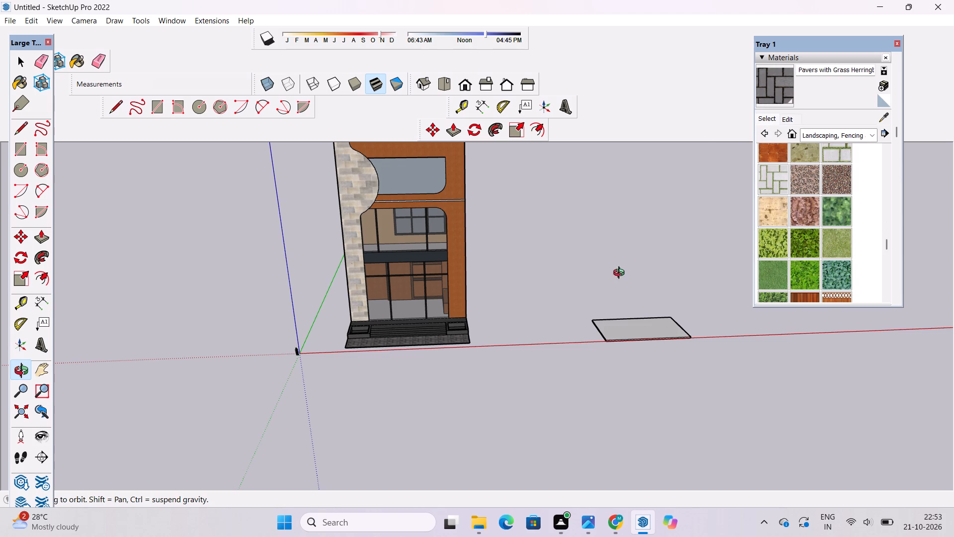
scroll(550, 317, down, 3)
drag(518, 343, 516, 312)
scroll(775, 226, up, 2)
scroll(775, 226, down, 2)
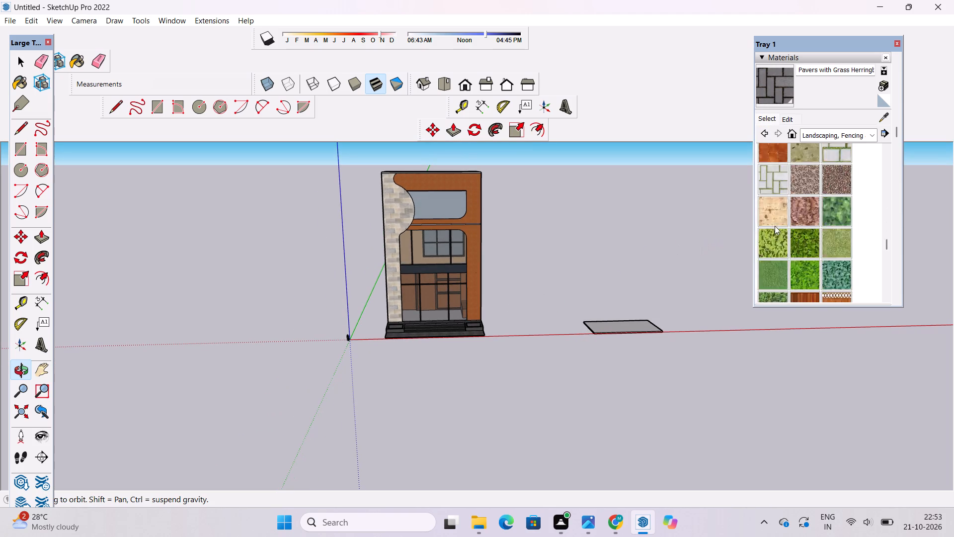
scroll(775, 226, down, 2)
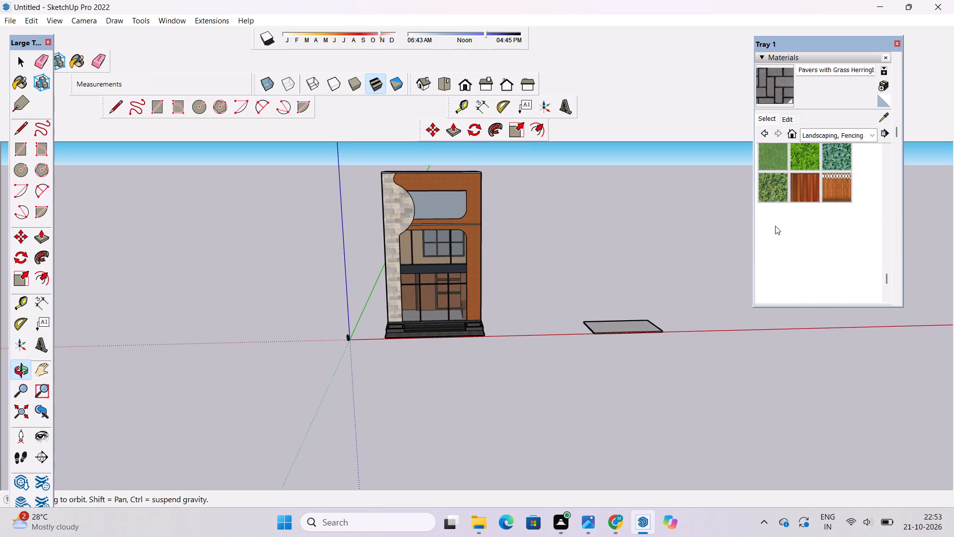
scroll(776, 226, up, 3)
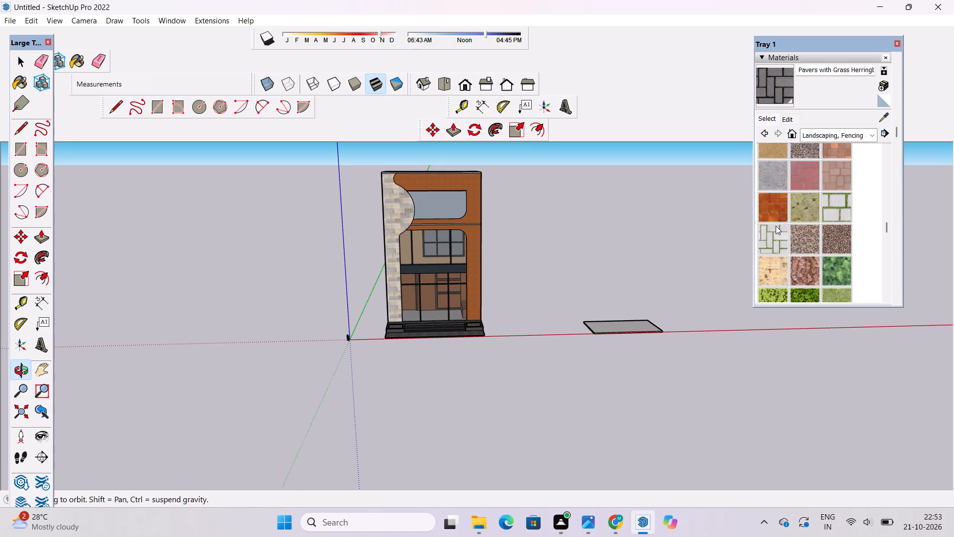
drag(526, 260, 447, 369)
scroll(487, 330, up, 2)
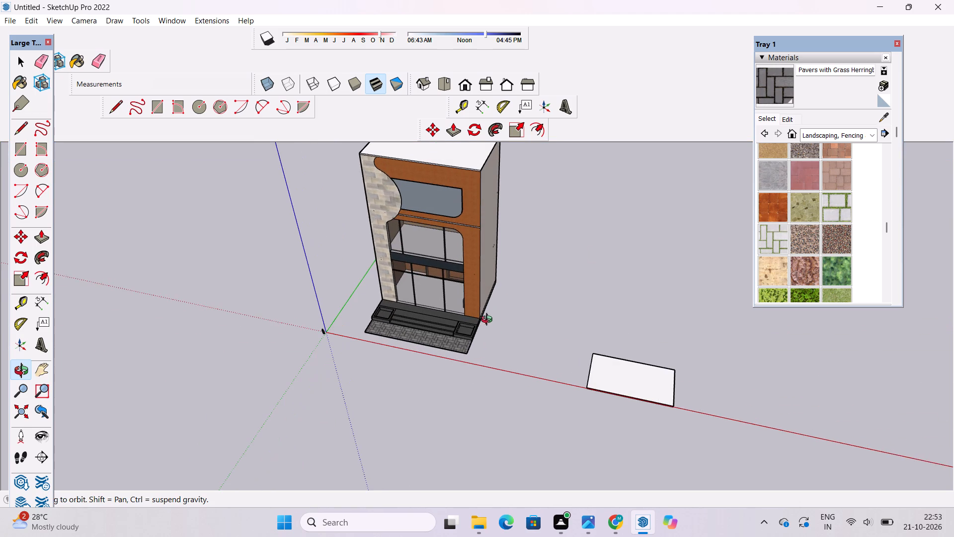
shift+drag(489, 320, 480, 351)
drag(474, 352, 517, 350)
drag(335, 369, 388, 370)
scroll(393, 346, up, 4)
shift+drag(392, 343, 396, 354)
drag(395, 355, 389, 332)
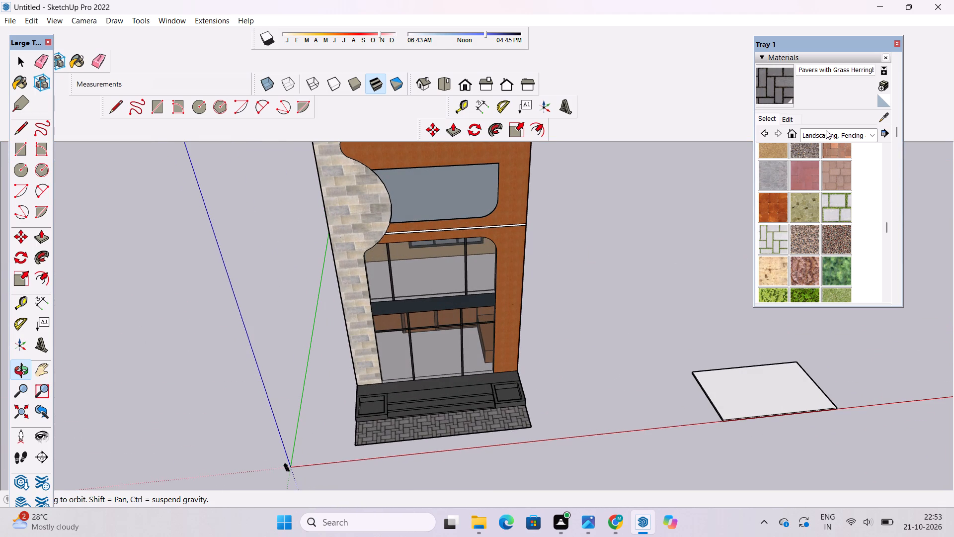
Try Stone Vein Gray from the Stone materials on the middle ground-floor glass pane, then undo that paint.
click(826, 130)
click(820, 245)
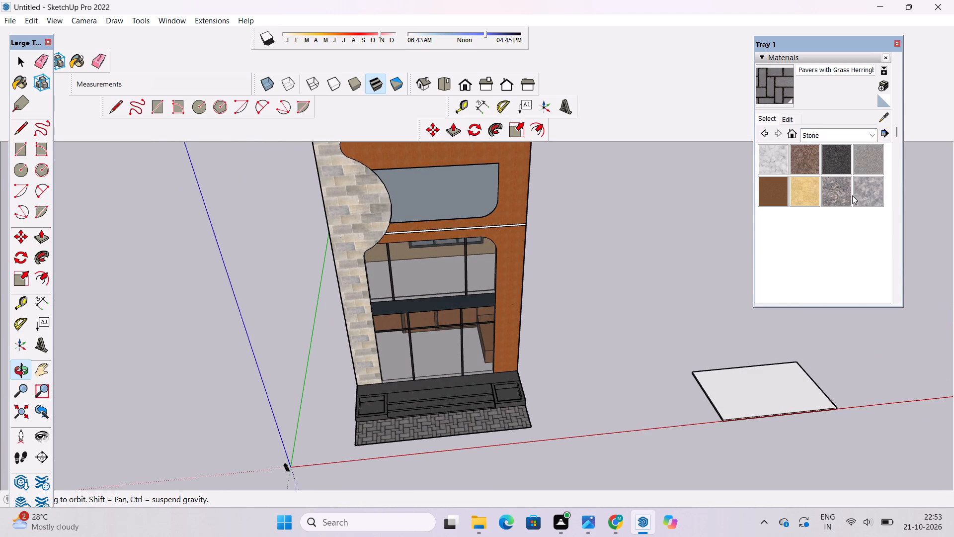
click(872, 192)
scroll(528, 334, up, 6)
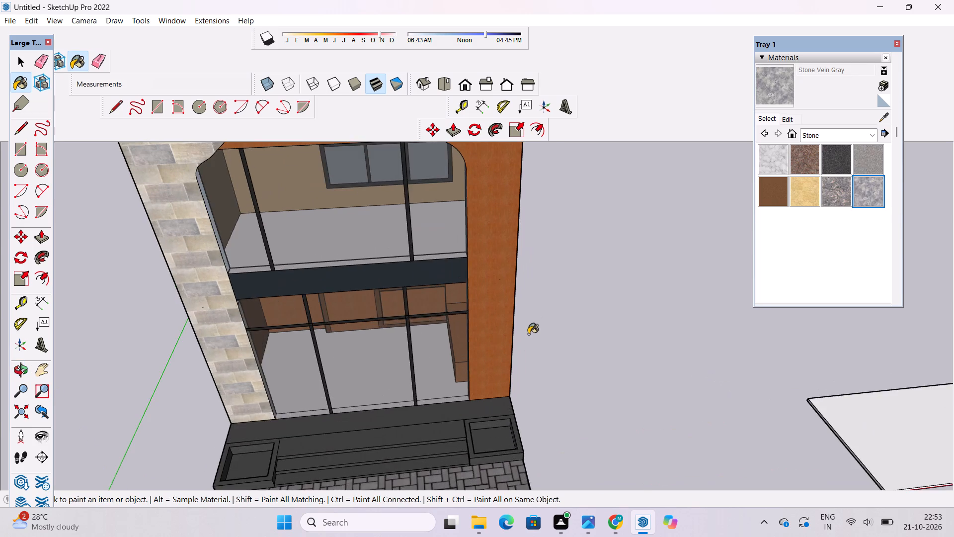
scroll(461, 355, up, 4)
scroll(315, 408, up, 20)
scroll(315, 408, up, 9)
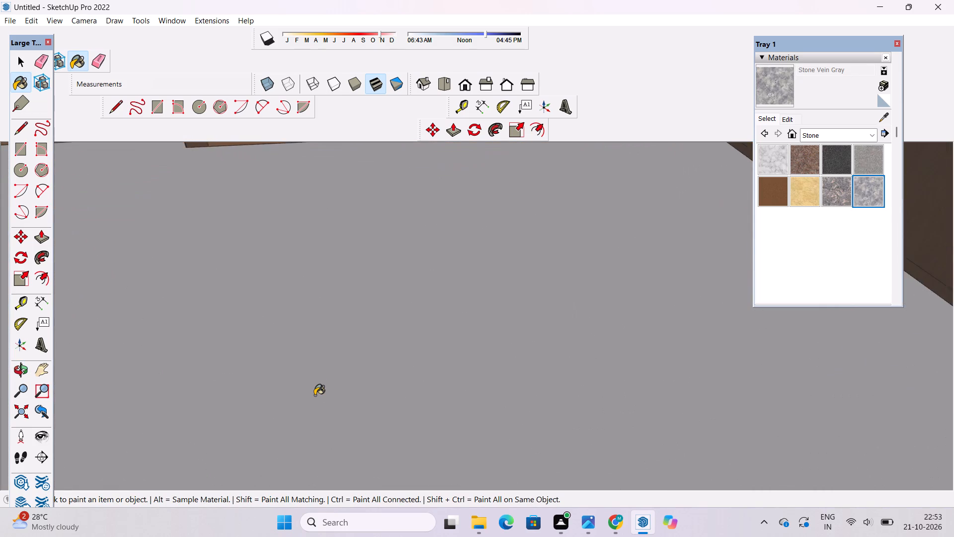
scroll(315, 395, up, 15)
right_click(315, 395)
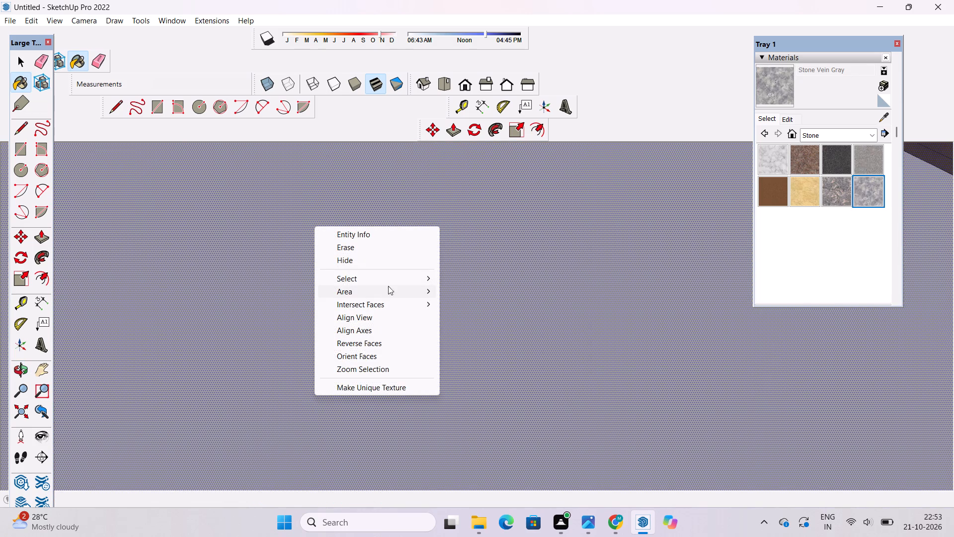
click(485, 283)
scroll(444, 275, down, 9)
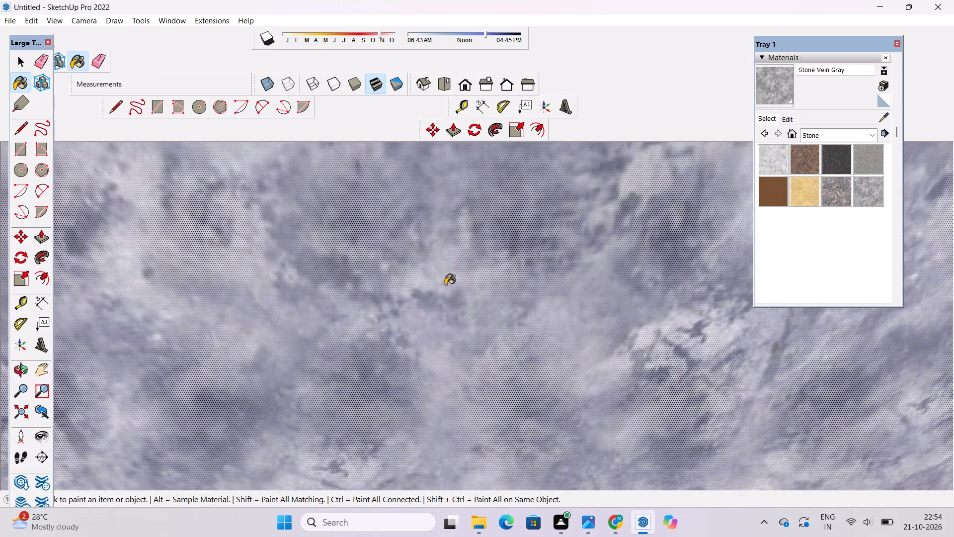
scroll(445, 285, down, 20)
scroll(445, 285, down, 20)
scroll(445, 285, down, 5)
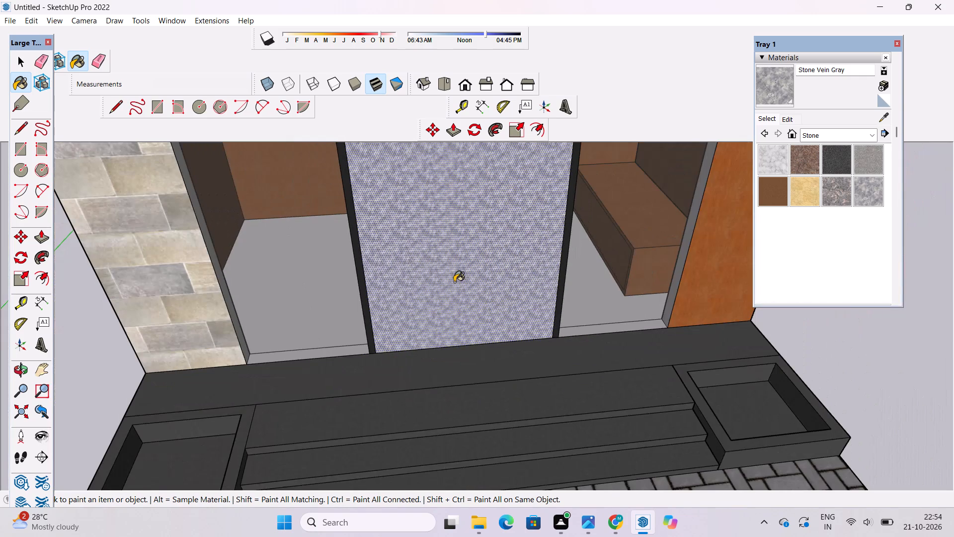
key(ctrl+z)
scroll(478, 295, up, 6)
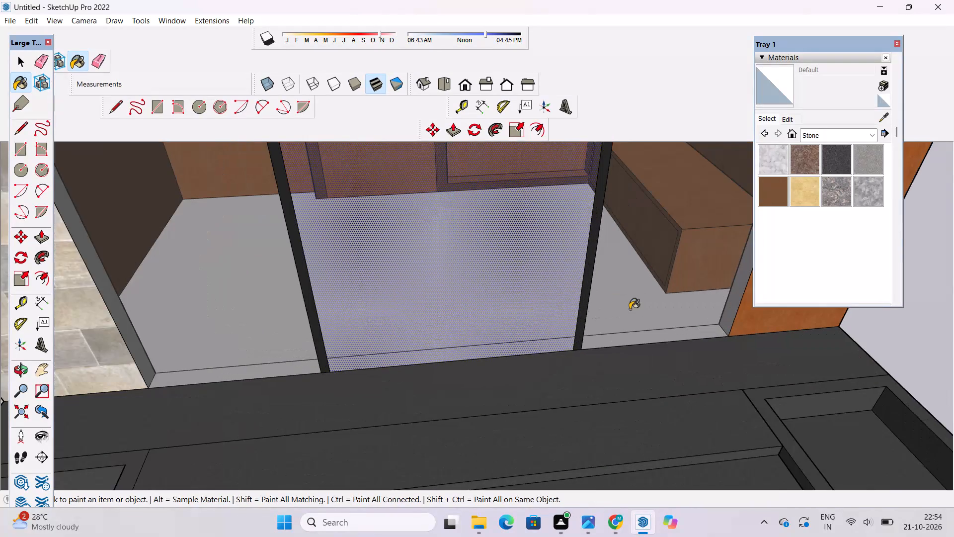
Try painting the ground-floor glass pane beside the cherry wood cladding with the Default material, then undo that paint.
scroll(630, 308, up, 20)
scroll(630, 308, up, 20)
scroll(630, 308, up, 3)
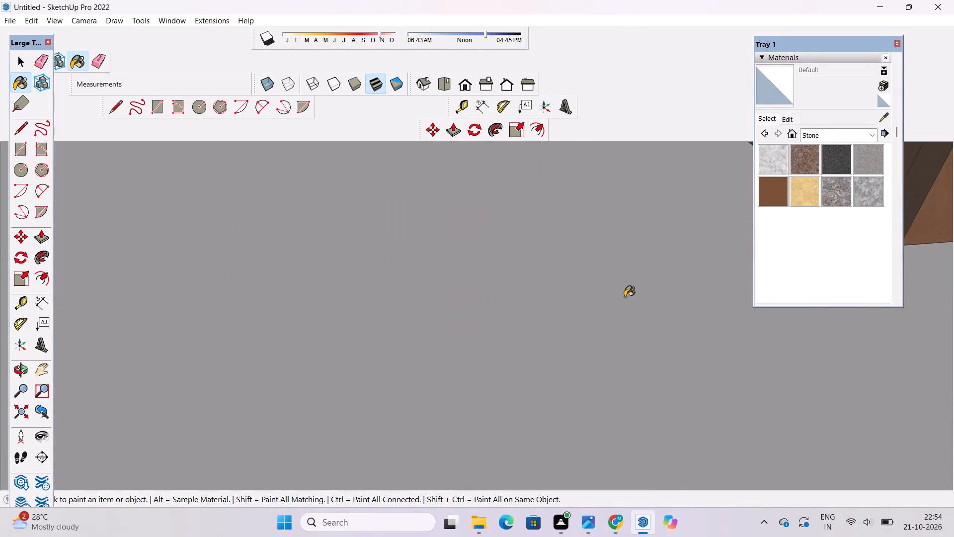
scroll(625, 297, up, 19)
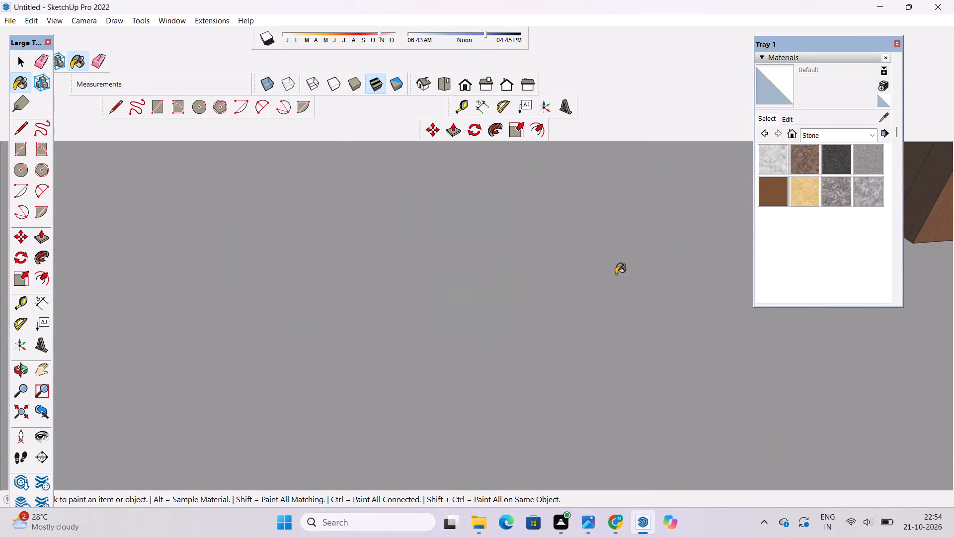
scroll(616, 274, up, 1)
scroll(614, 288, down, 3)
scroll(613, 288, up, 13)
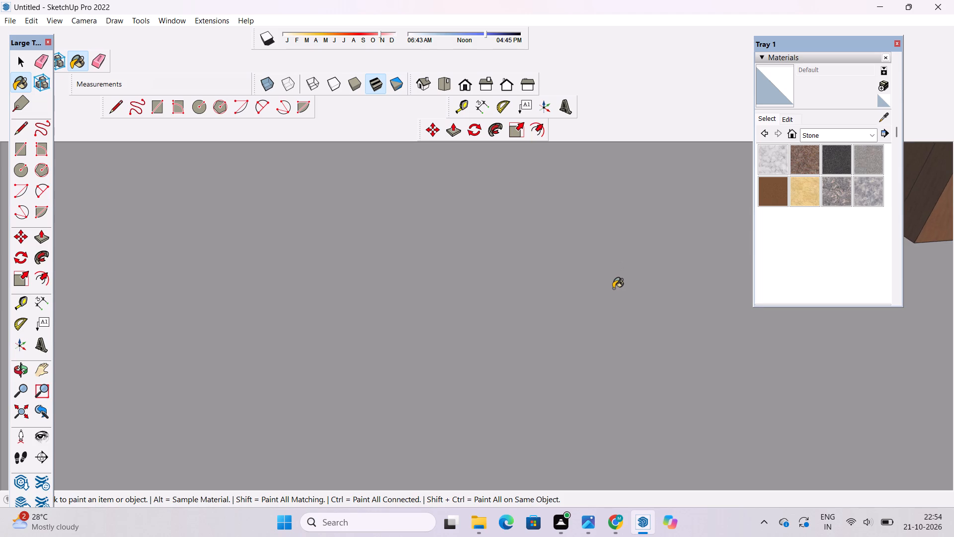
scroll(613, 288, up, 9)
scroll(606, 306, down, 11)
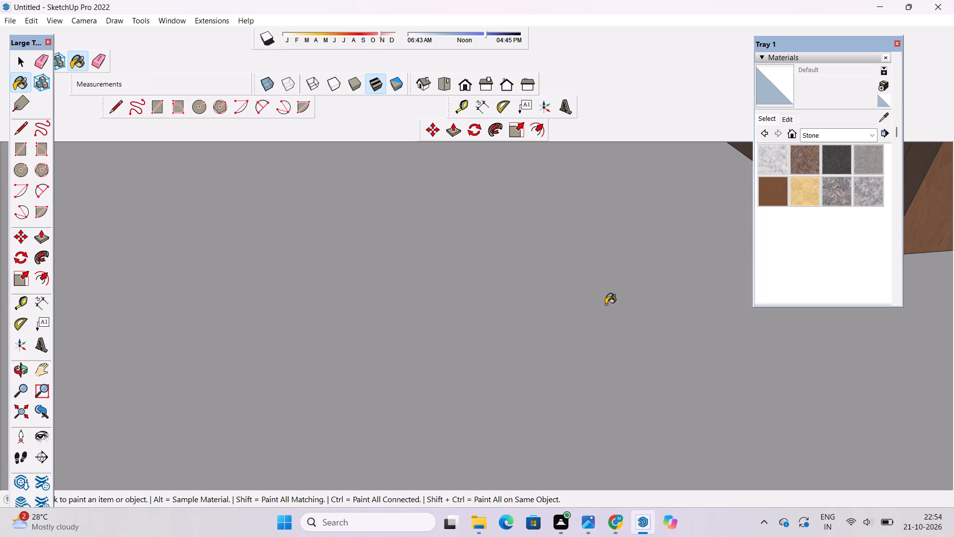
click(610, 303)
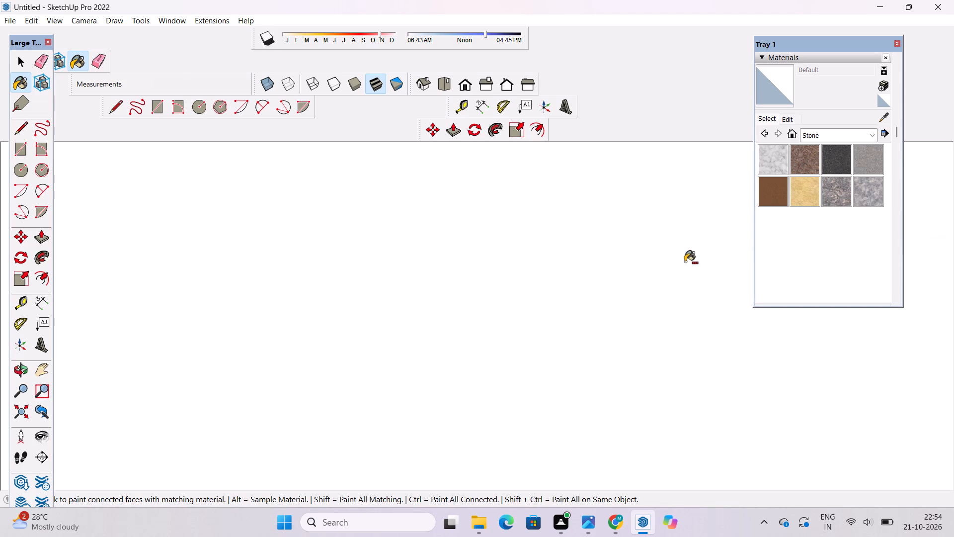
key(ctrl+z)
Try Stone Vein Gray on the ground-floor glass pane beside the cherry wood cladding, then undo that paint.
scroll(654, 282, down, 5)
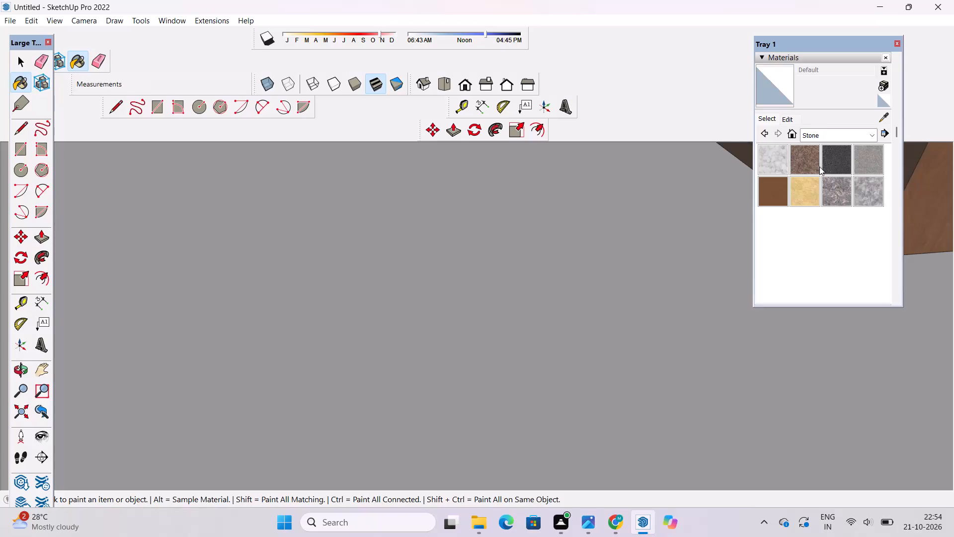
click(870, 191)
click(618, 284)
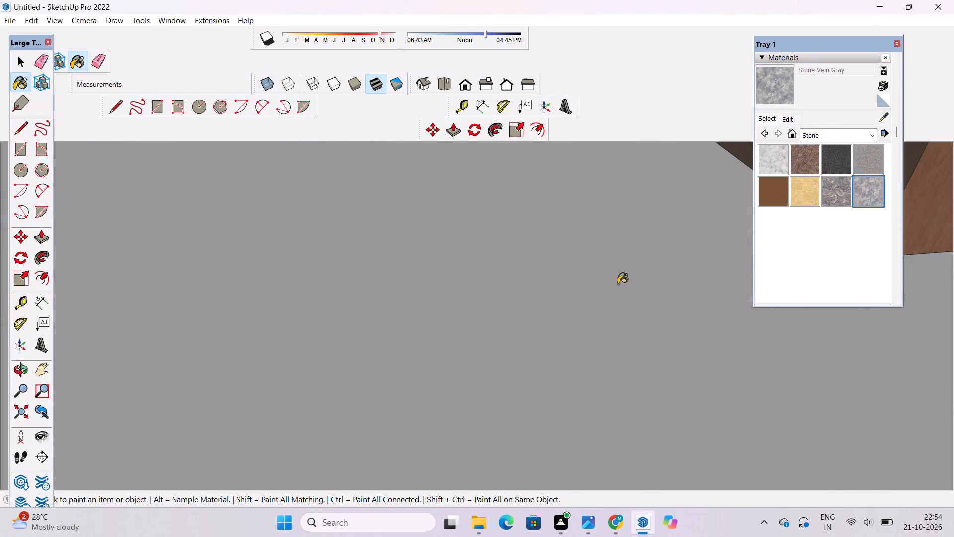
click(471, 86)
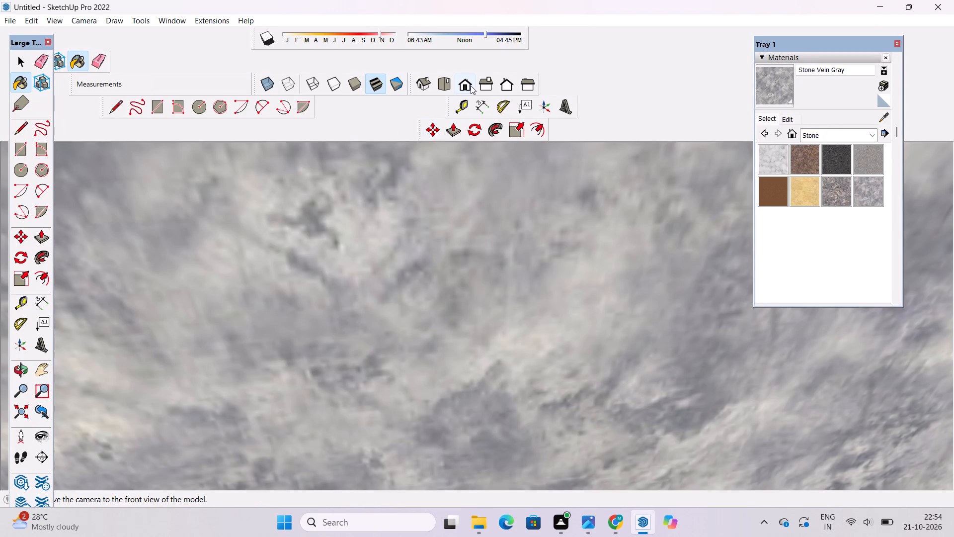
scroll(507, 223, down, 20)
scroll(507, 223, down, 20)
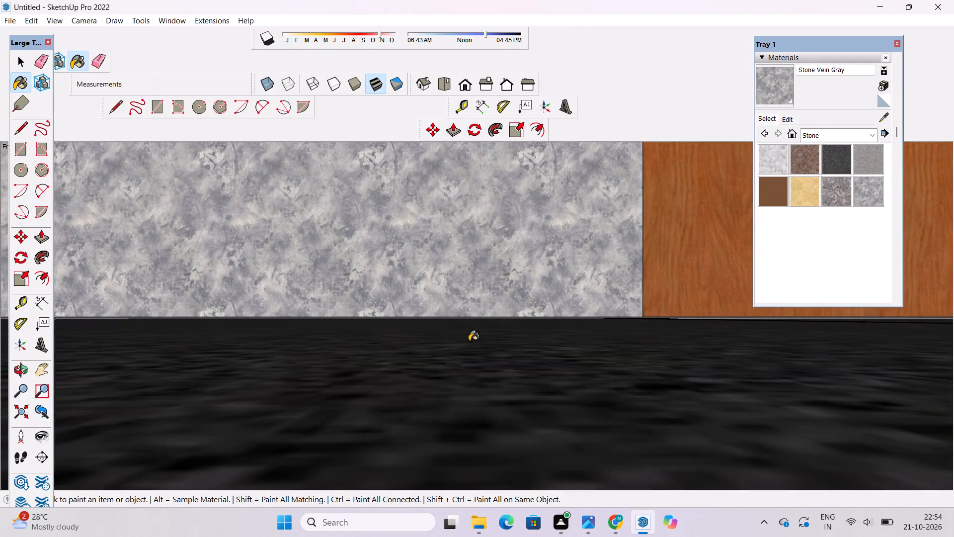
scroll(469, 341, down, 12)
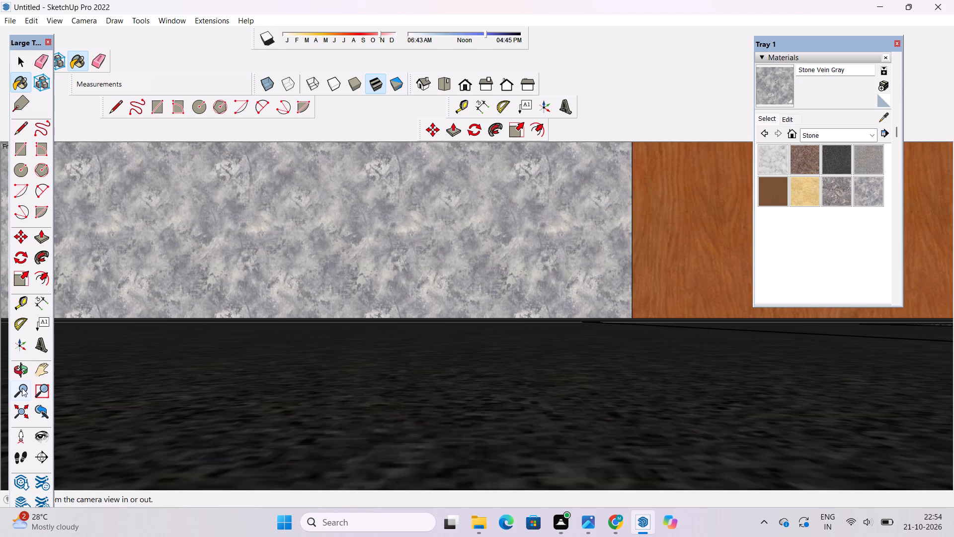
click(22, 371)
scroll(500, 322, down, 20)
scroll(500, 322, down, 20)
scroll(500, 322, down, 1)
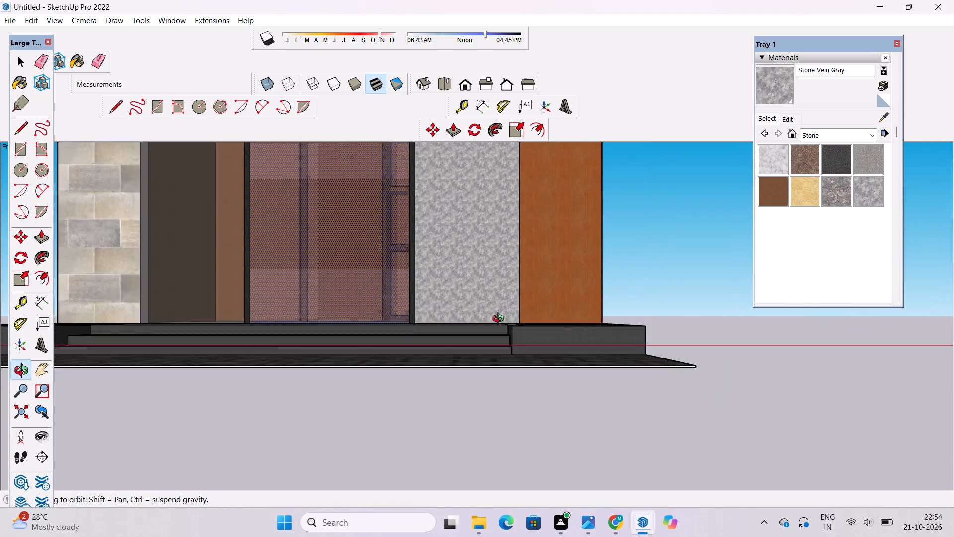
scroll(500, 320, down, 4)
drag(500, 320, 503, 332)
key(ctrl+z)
Paint the ground-floor interior floor behind the glass with Stone Vein Gray from the Stone materials.
drag(519, 295, 528, 337)
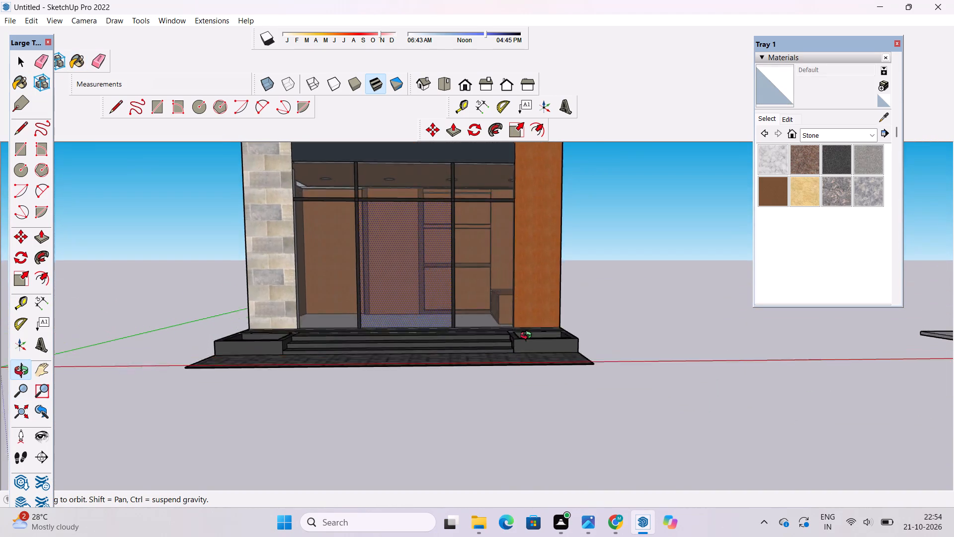
drag(528, 337, 528, 419)
scroll(462, 320, up, 6)
shift+click(466, 314)
shift+drag(465, 322, 464, 311)
drag(464, 311, 441, 346)
scroll(462, 356, up, 6)
shift+drag(468, 358, 436, 365)
shift+drag(438, 368, 485, 379)
scroll(495, 376, up, 4)
shift+drag(480, 379, 430, 398)
drag(430, 398, 435, 398)
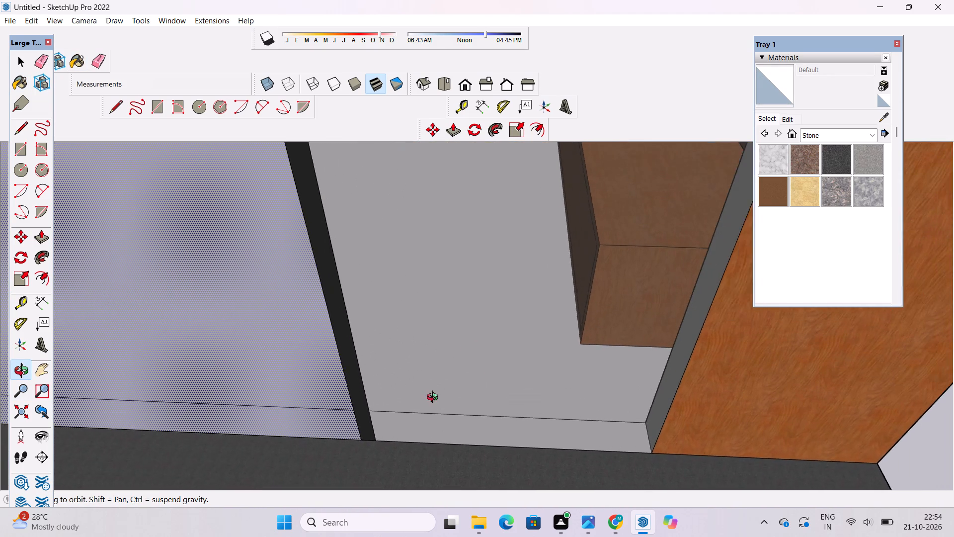
drag(435, 398, 462, 386)
key(space)
scroll(465, 371, up, 20)
scroll(465, 371, up, 7)
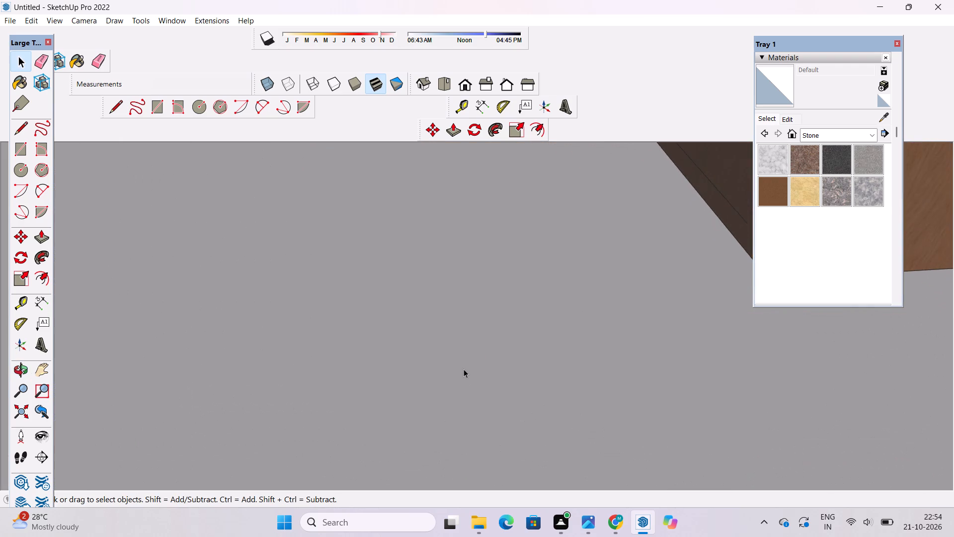
scroll(464, 369, up, 9)
scroll(466, 361, up, 20)
scroll(466, 361, up, 2)
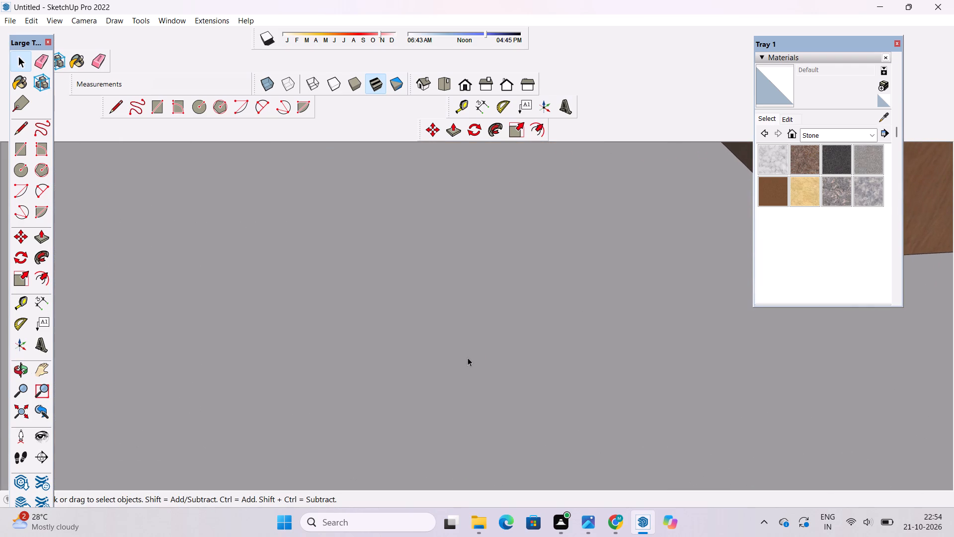
scroll(468, 358, up, 15)
scroll(470, 355, down, 6)
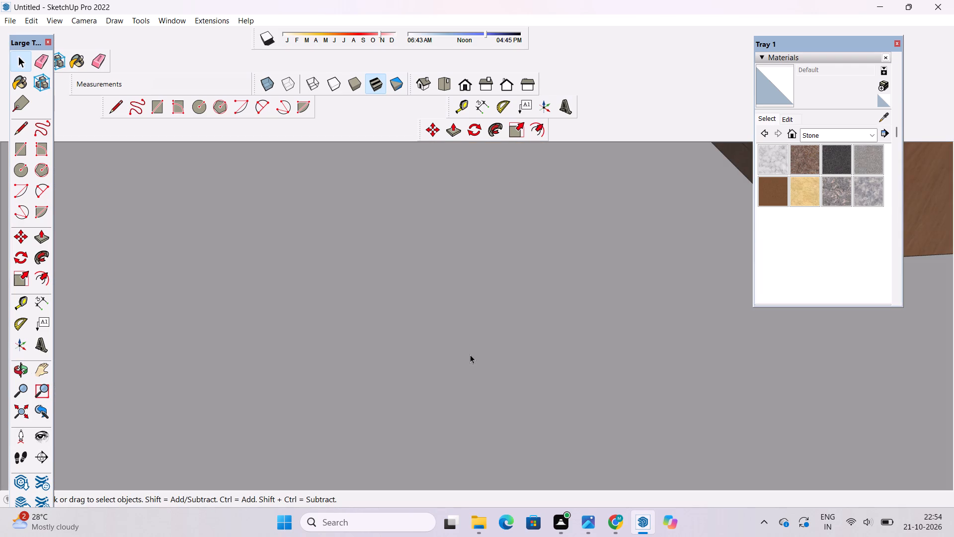
scroll(470, 355, down, 7)
scroll(472, 355, up, 16)
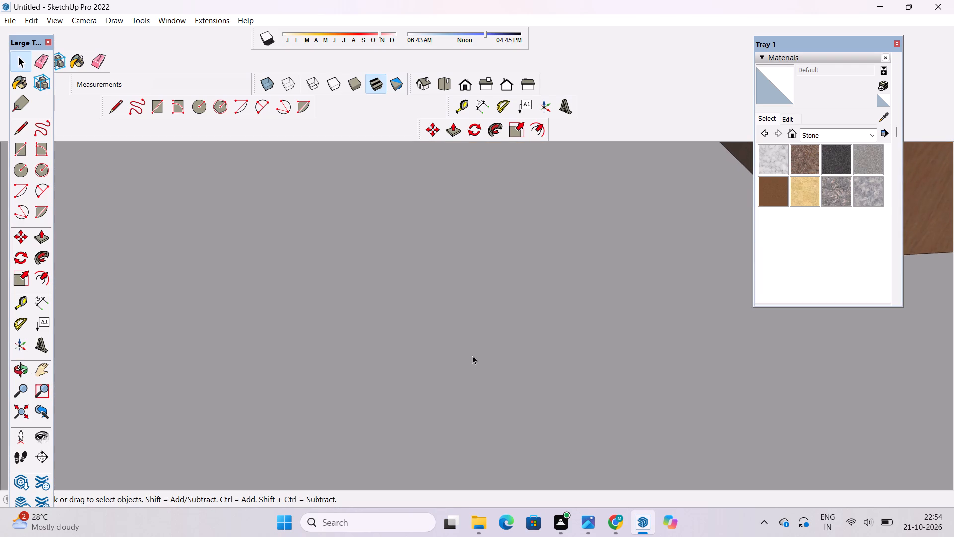
scroll(472, 356, up, 19)
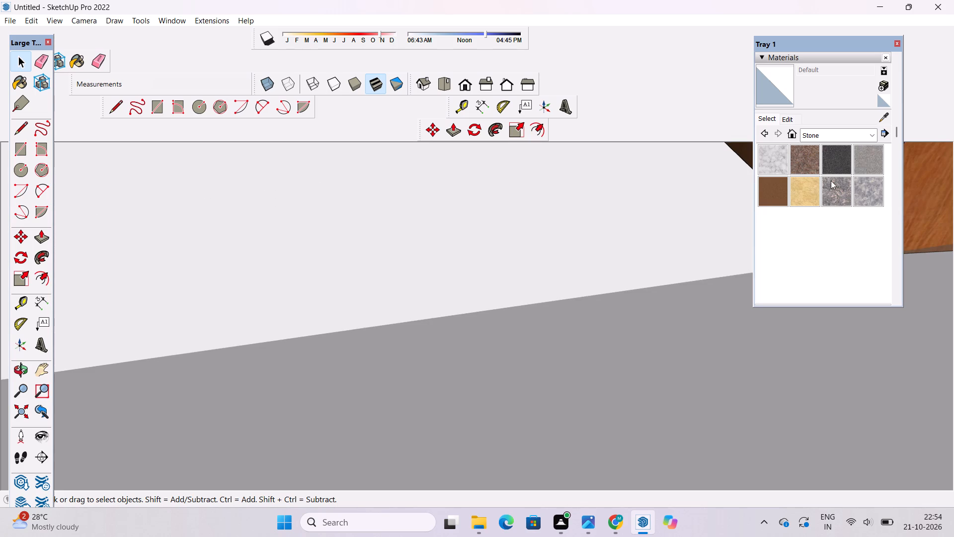
click(862, 196)
click(730, 228)
scroll(621, 268, down, 3)
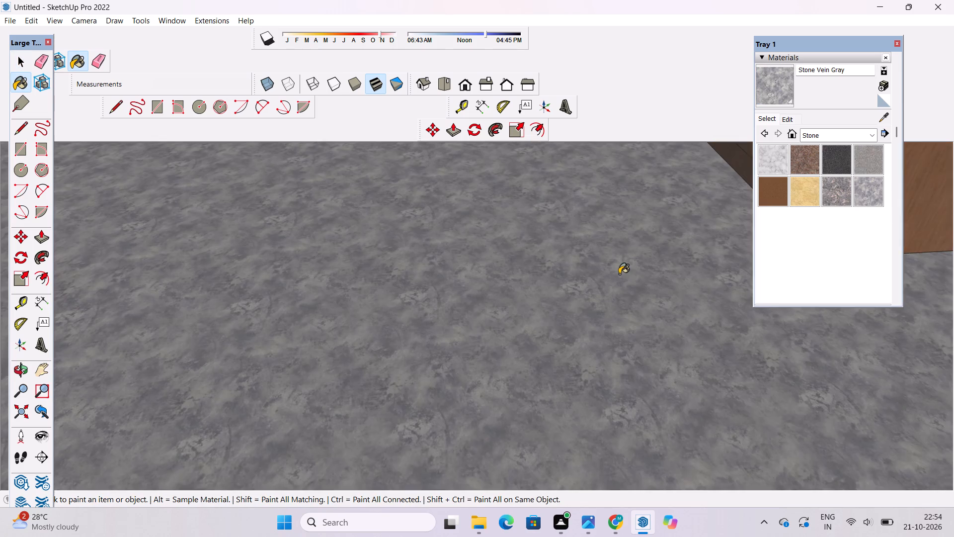
scroll(619, 274, down, 11)
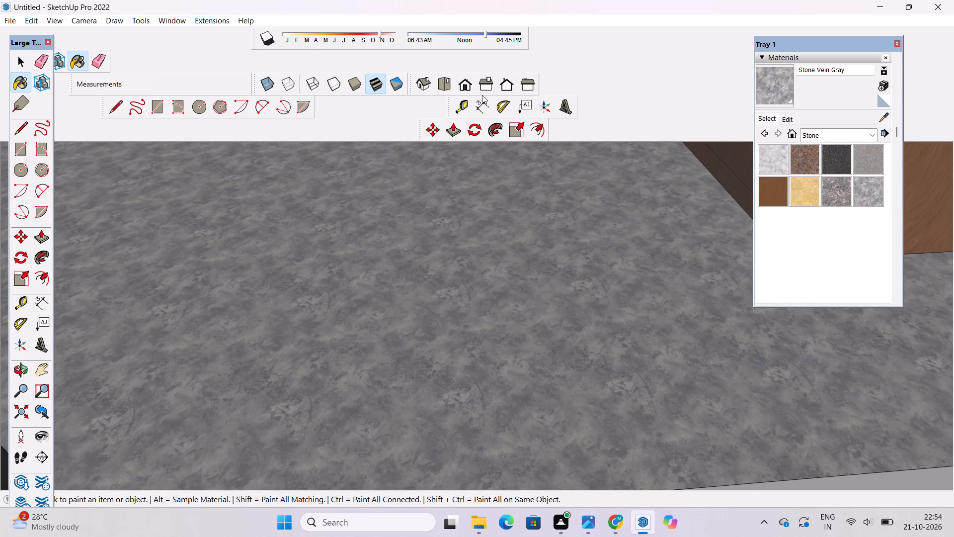
Set the Stone Vein Gray texture's height to 10', keeping its width in proportion.
click(471, 87)
scroll(531, 243, down, 20)
scroll(531, 243, down, 2)
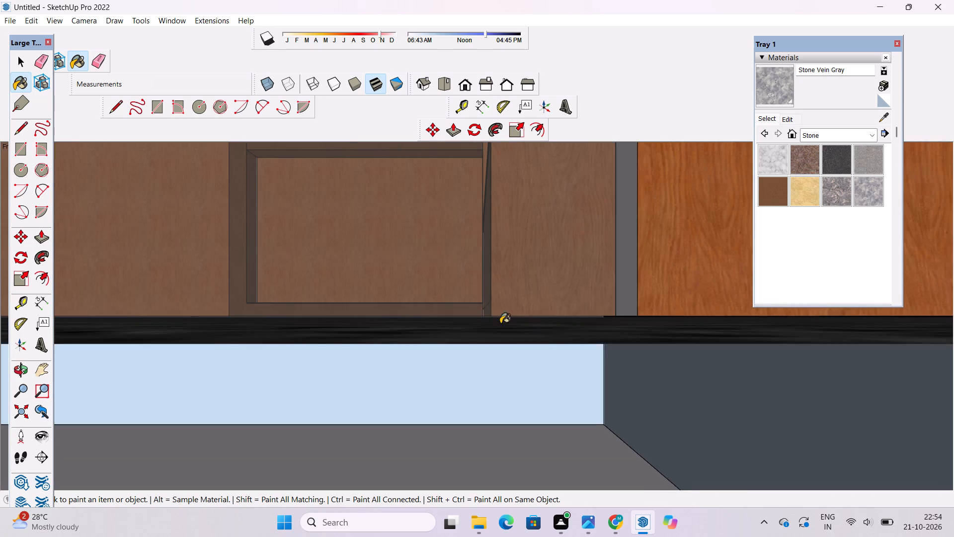
scroll(500, 324, down, 4)
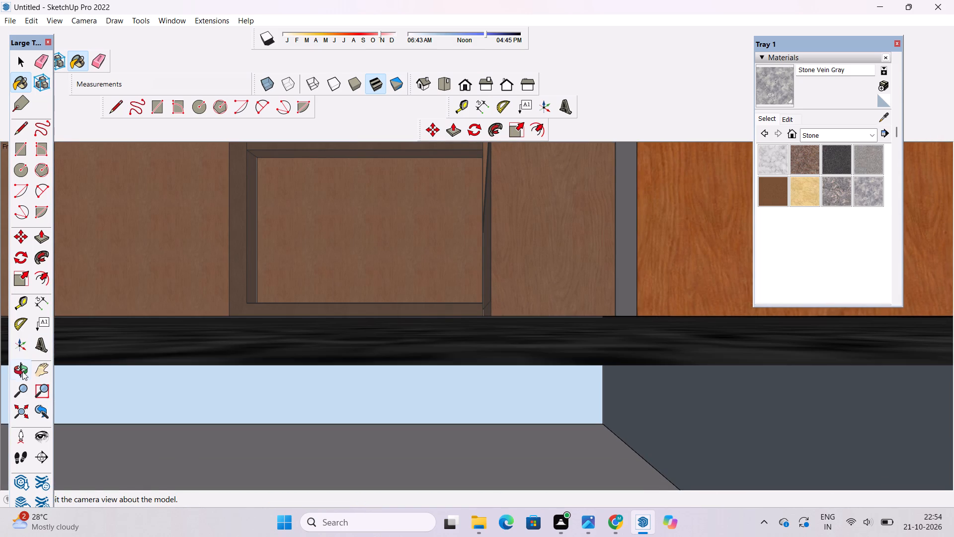
click(22, 371)
scroll(392, 317, down, 20)
scroll(392, 317, down, 5)
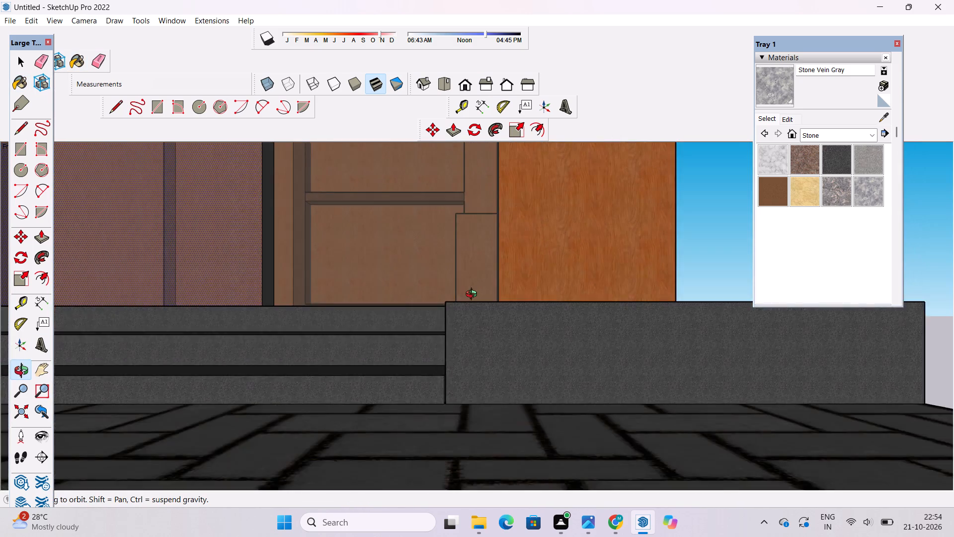
scroll(474, 295, down, 20)
scroll(474, 295, down, 1)
shift+drag(486, 262, 493, 297)
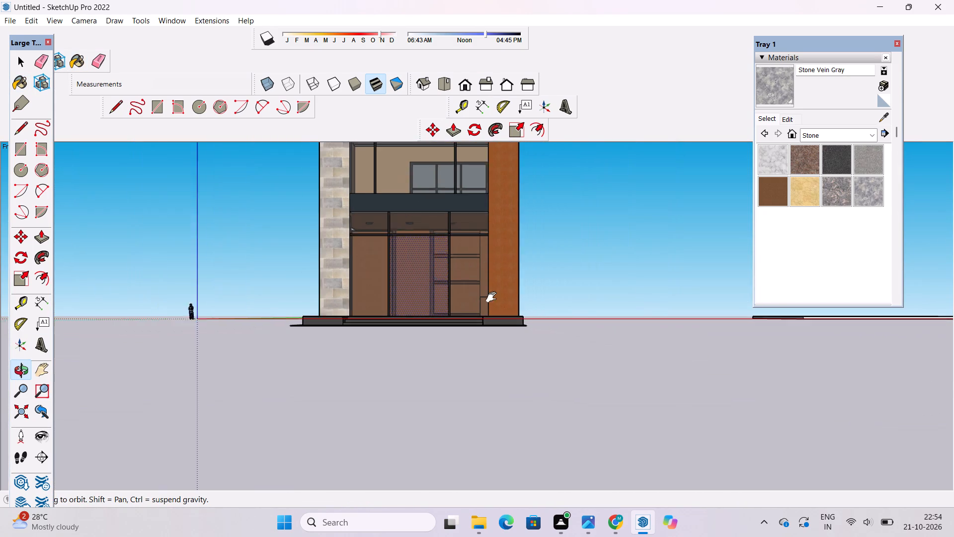
shift+drag(493, 297, 495, 302)
shift+drag(497, 311, 511, 423)
scroll(483, 313, up, 11)
shift+drag(474, 355, 473, 317)
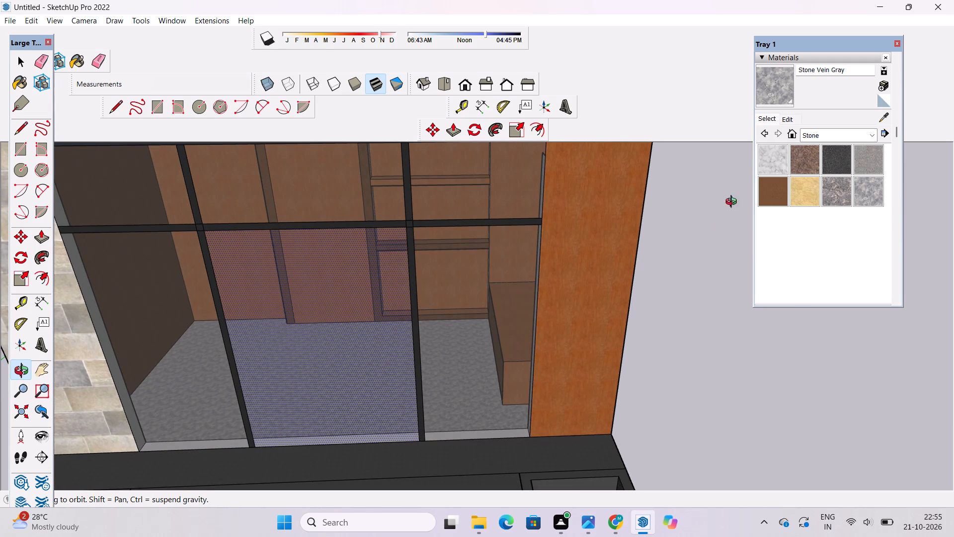
click(791, 113)
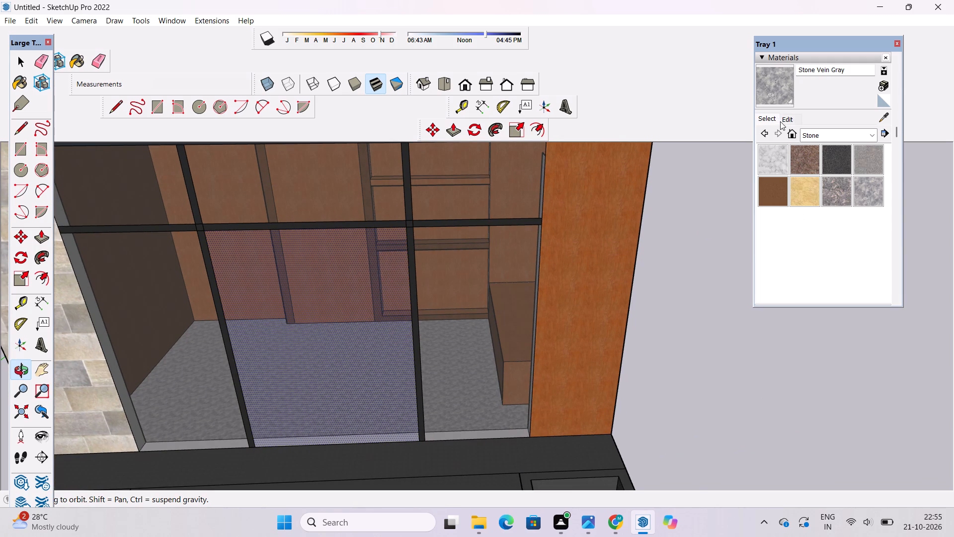
click(783, 119)
click(785, 274)
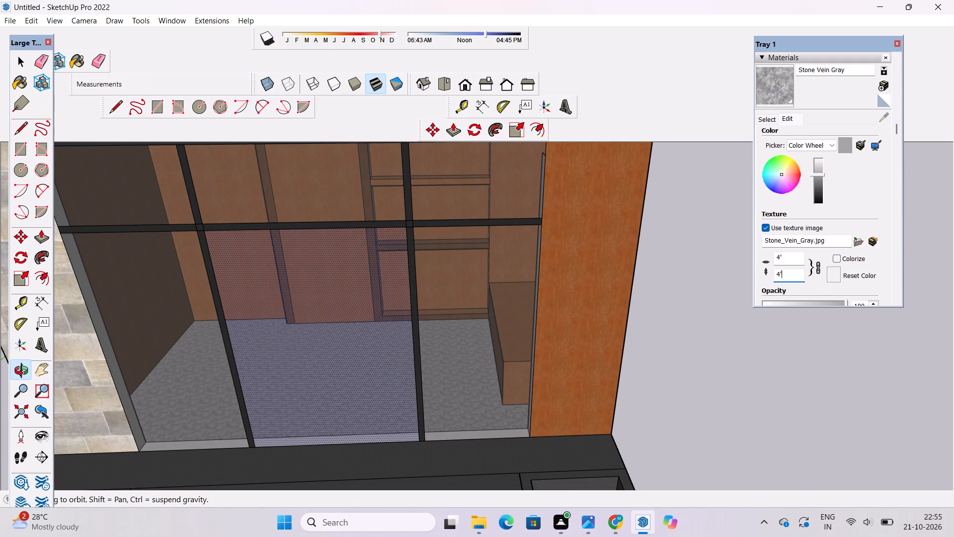
key(BackSpace)
key(BackSpace)
key(BackSpace)
text(10')
Paint the interior floor of the room above the slate band with Stone Vein Gray and return to the front view.
scroll(608, 308, down, 15)
scroll(469, 273, up, 20)
scroll(469, 273, up, 12)
scroll(476, 273, down, 7)
drag(485, 271, 486, 271)
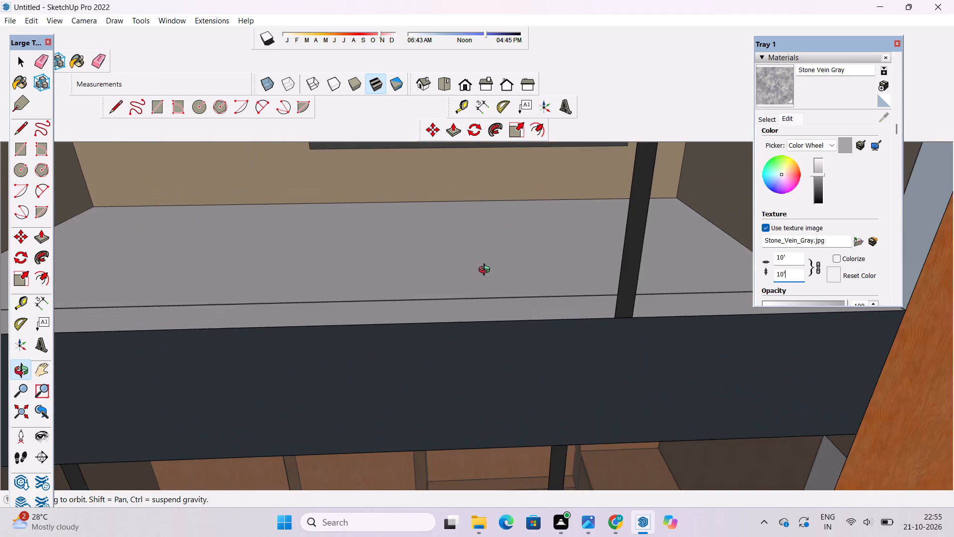
drag(486, 271, 502, 318)
scroll(504, 313, up, 6)
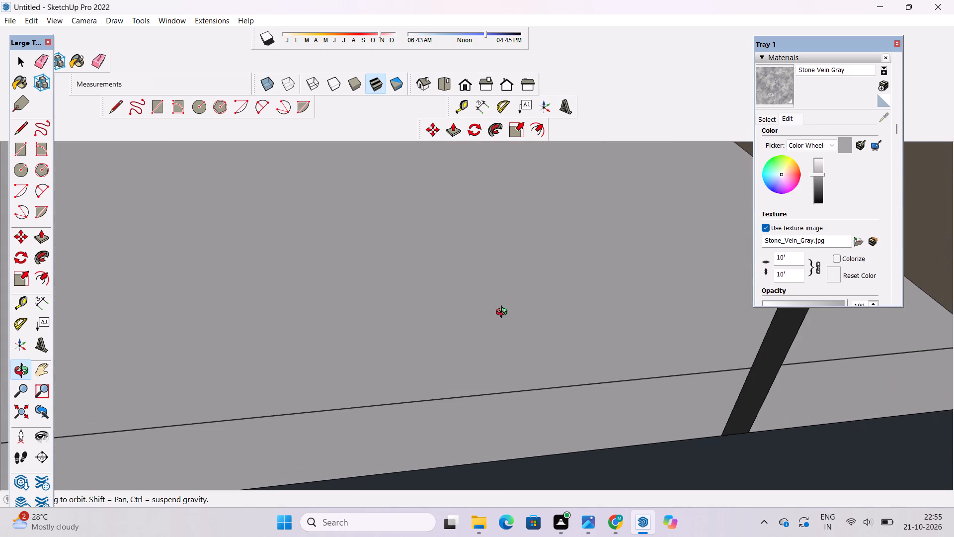
scroll(504, 313, up, 15)
scroll(504, 313, up, 20)
scroll(504, 313, up, 1)
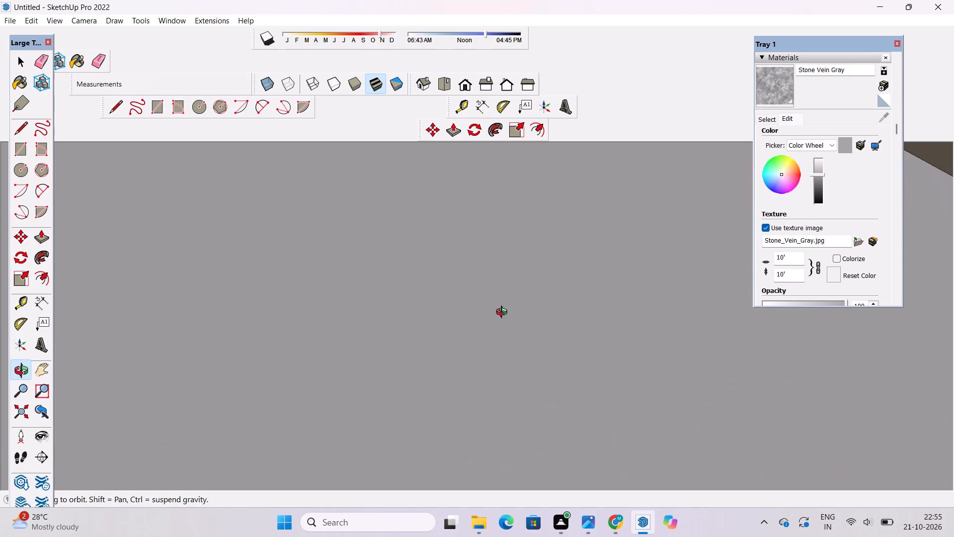
scroll(504, 313, up, 19)
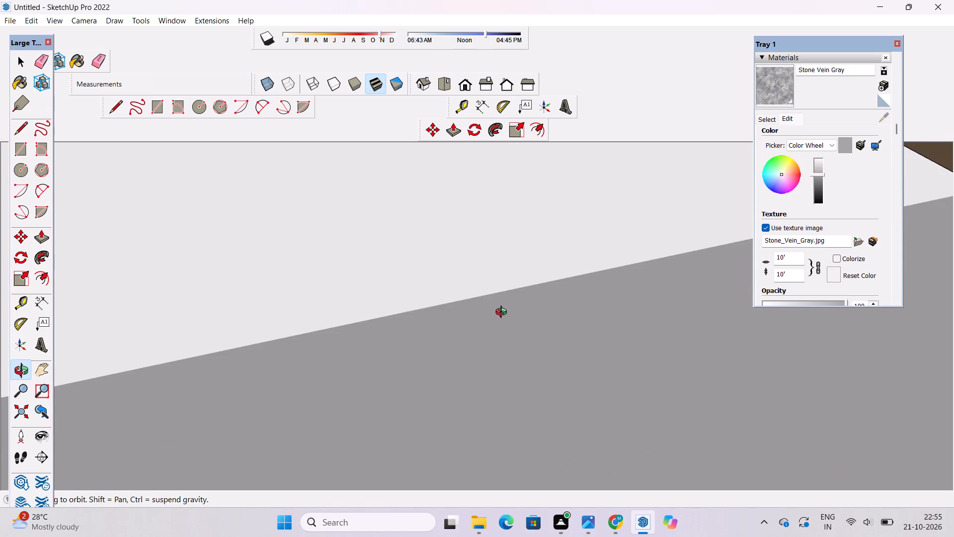
scroll(503, 314, up, 2)
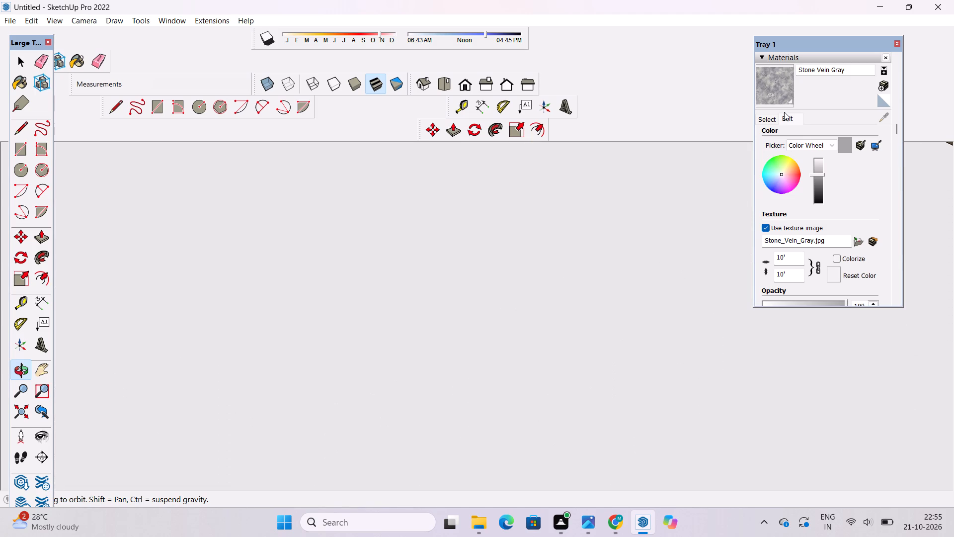
click(775, 92)
click(602, 310)
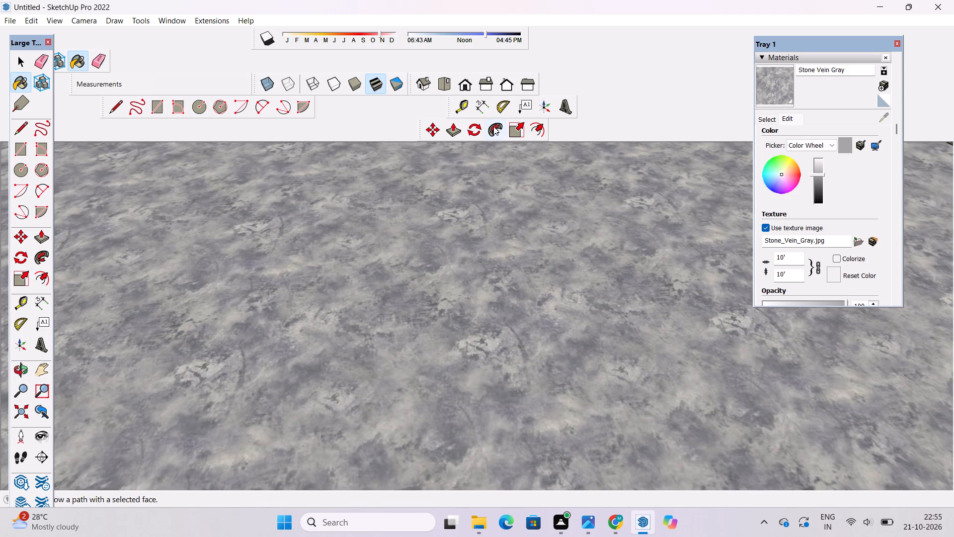
click(472, 86)
scroll(489, 292, down, 14)
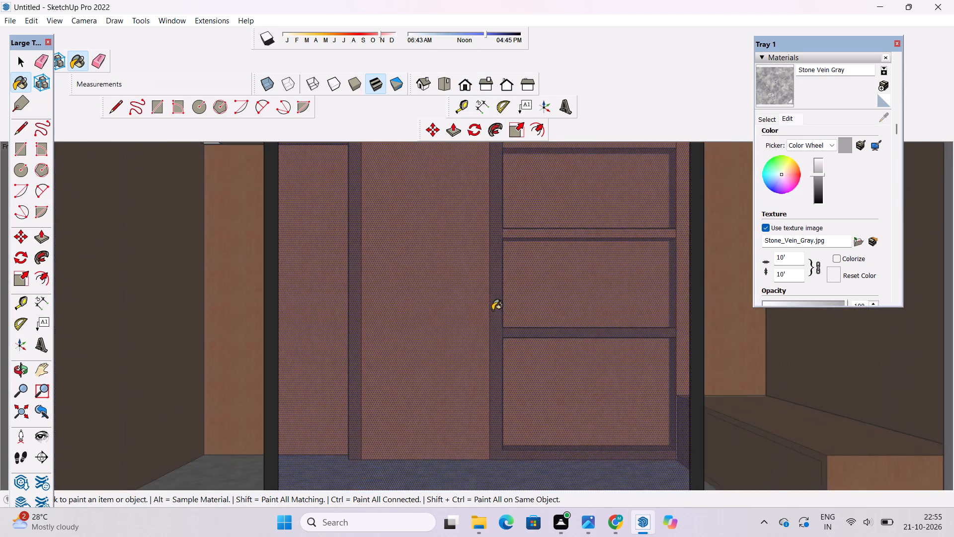
Examine the stone-veined floors, glazed front and entrance of the building from above and from the front.
scroll(492, 310, down, 10)
scroll(493, 337, up, 1)
scroll(493, 345, down, 10)
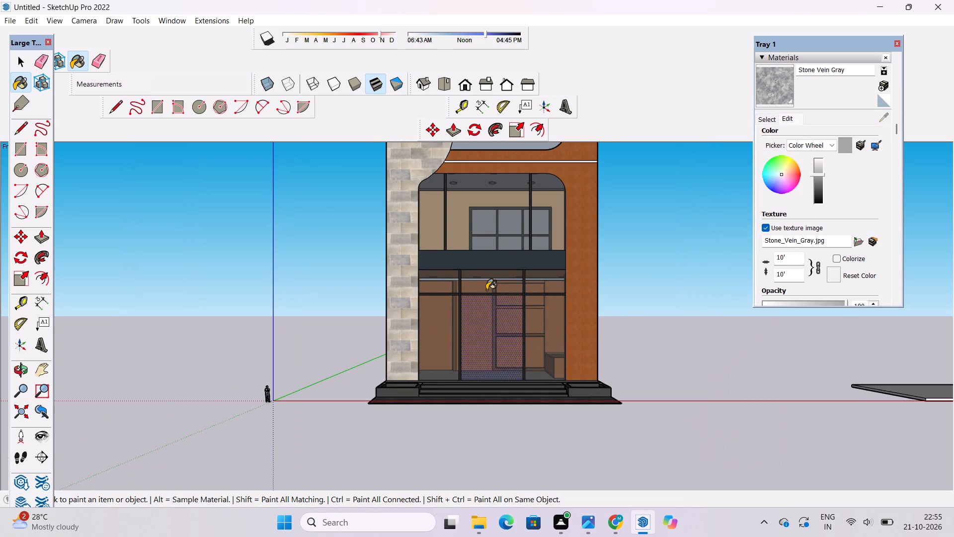
key(o)
drag(499, 267, 532, 417)
scroll(501, 285, up, 6)
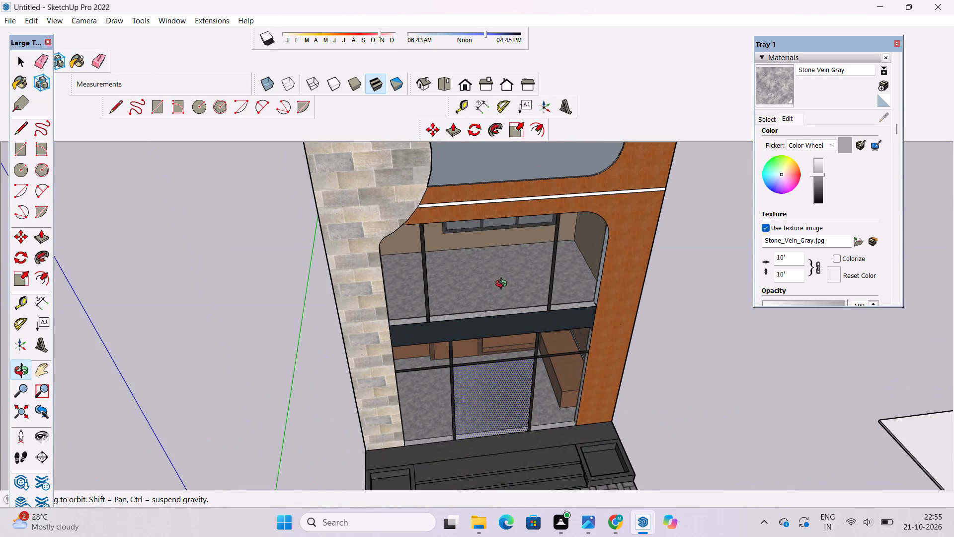
drag(510, 290, 433, 320)
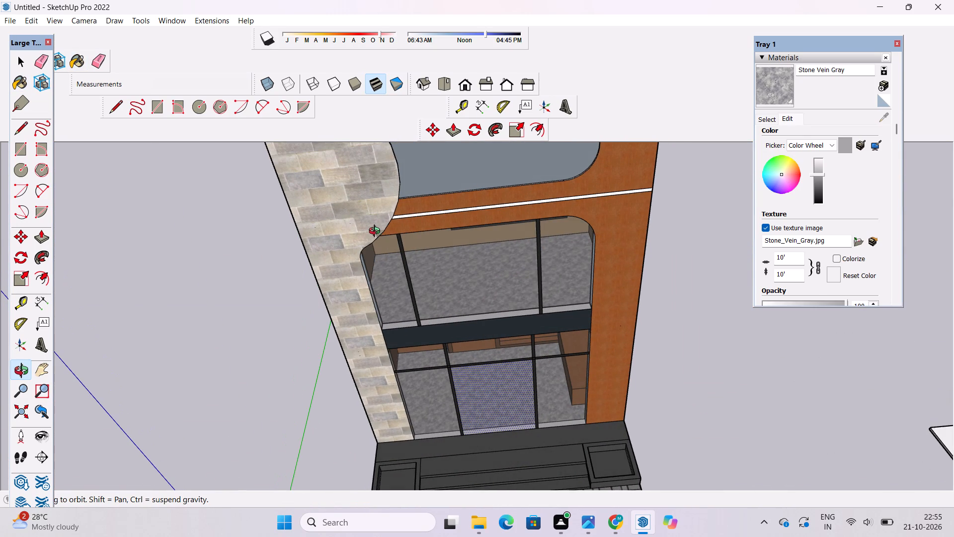
shift+drag(441, 251, 385, 269)
drag(340, 327, 339, 323)
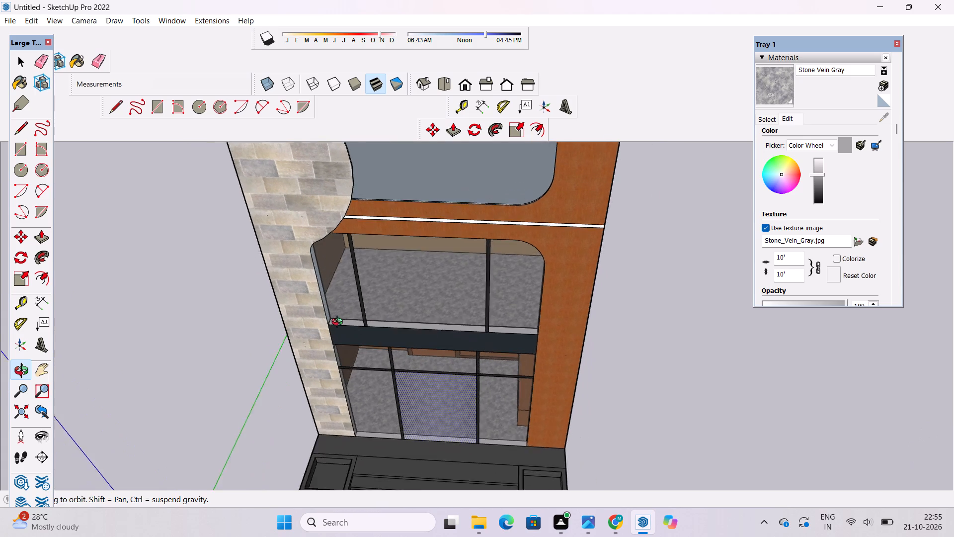
drag(339, 323, 325, 274)
scroll(330, 287, up, 4)
shift+drag(330, 287, 311, 287)
scroll(310, 287, down, 6)
drag(307, 299, 365, 252)
scroll(372, 262, down, 3)
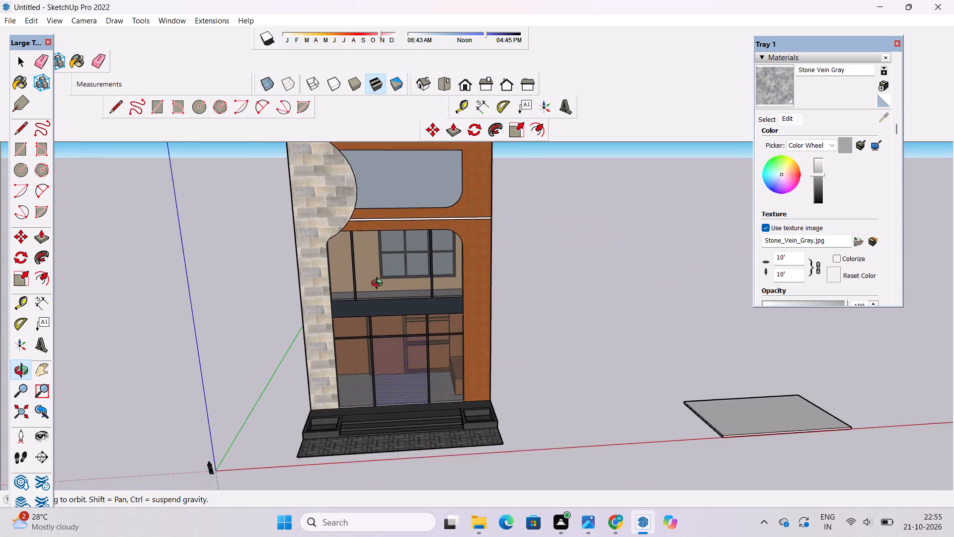
scroll(379, 284, down, 2)
drag(374, 303, 367, 266)
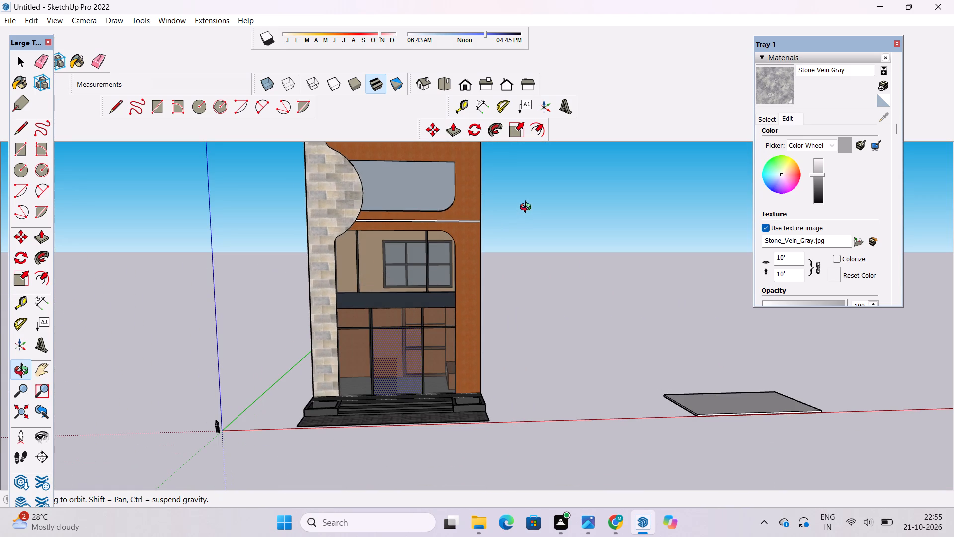
scroll(448, 316, down, 6)
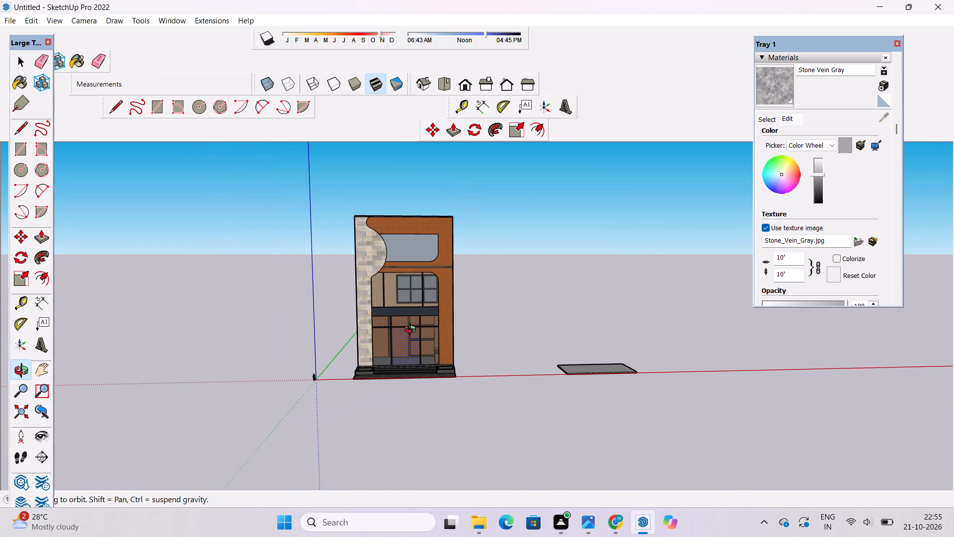
shift+drag(423, 332, 389, 346)
scroll(392, 355, up, 2)
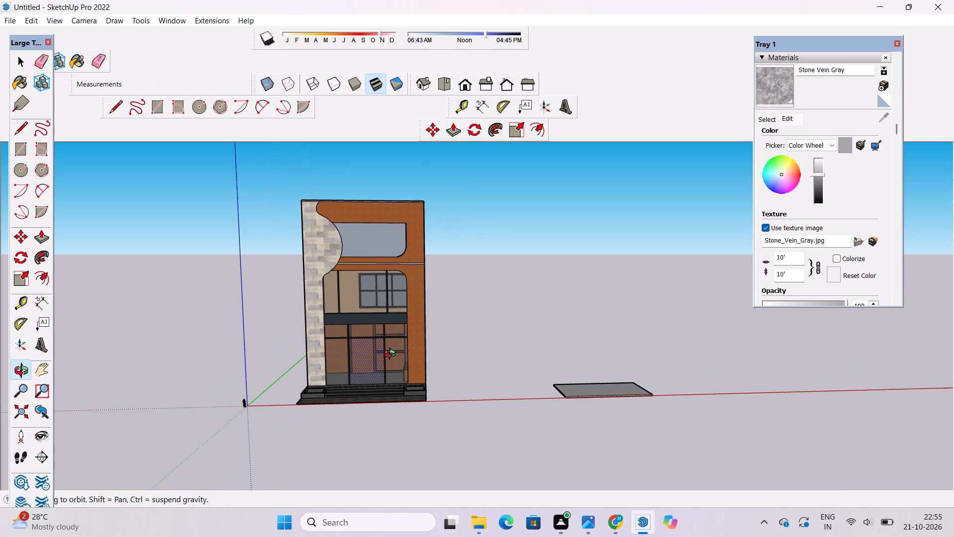
drag(356, 402, 356, 393)
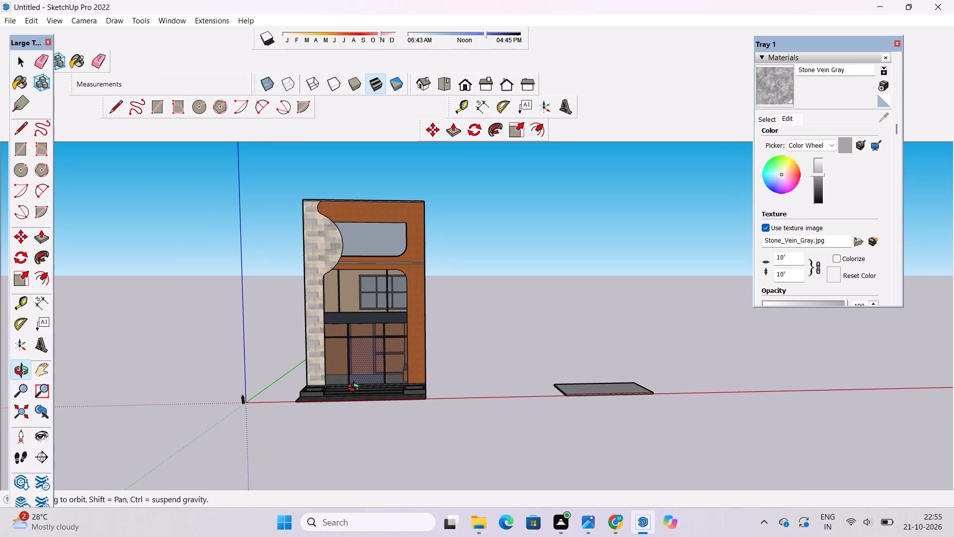
Paint the bottoms of both entrance planter boxes with Grass Dark Green from the Landscaping, Fencing and Vegetation materials.
drag(357, 387, 341, 452)
scroll(428, 405, up, 5)
drag(408, 406, 410, 444)
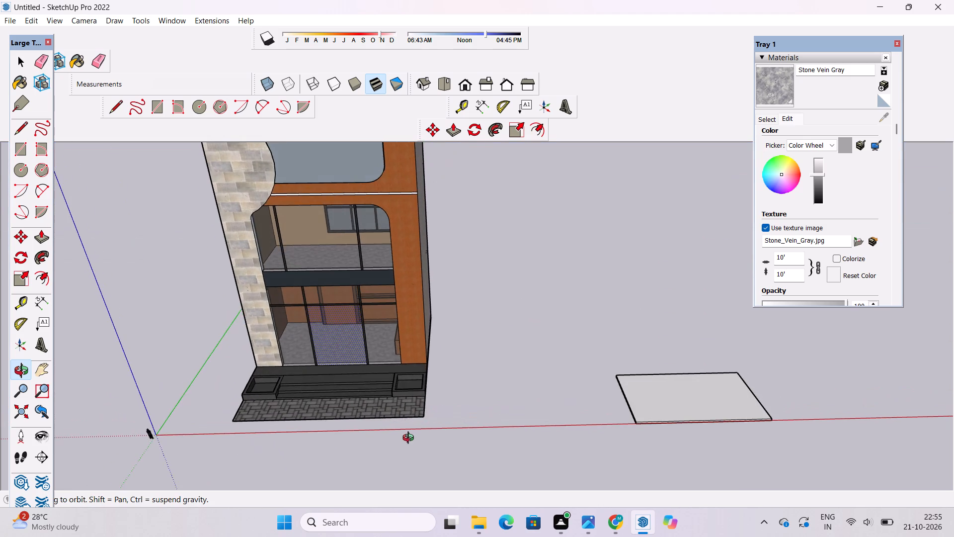
scroll(397, 424, up, 5)
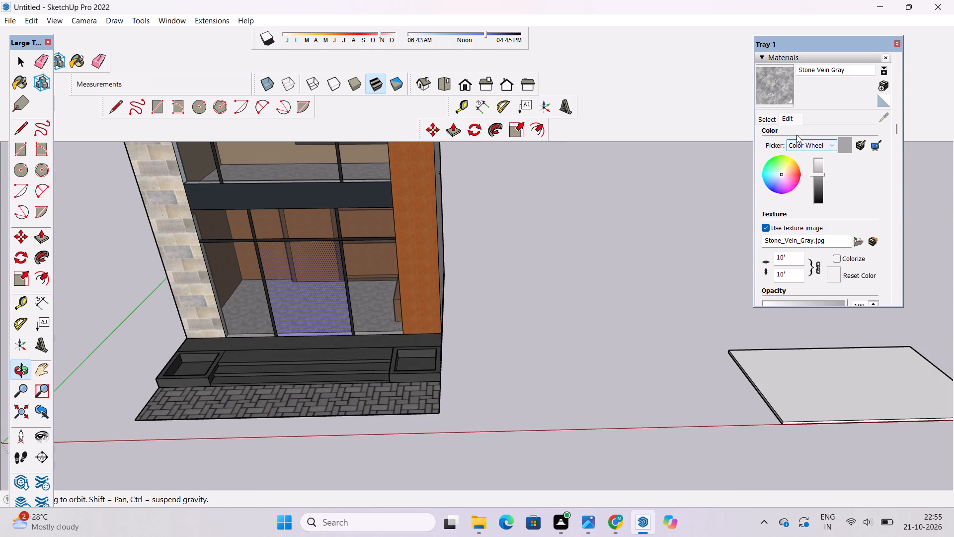
click(765, 123)
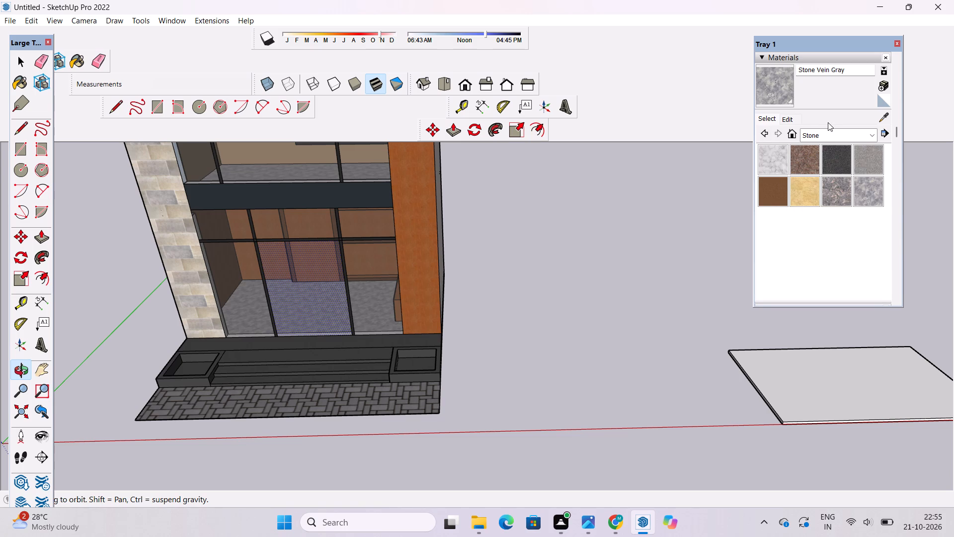
click(825, 131)
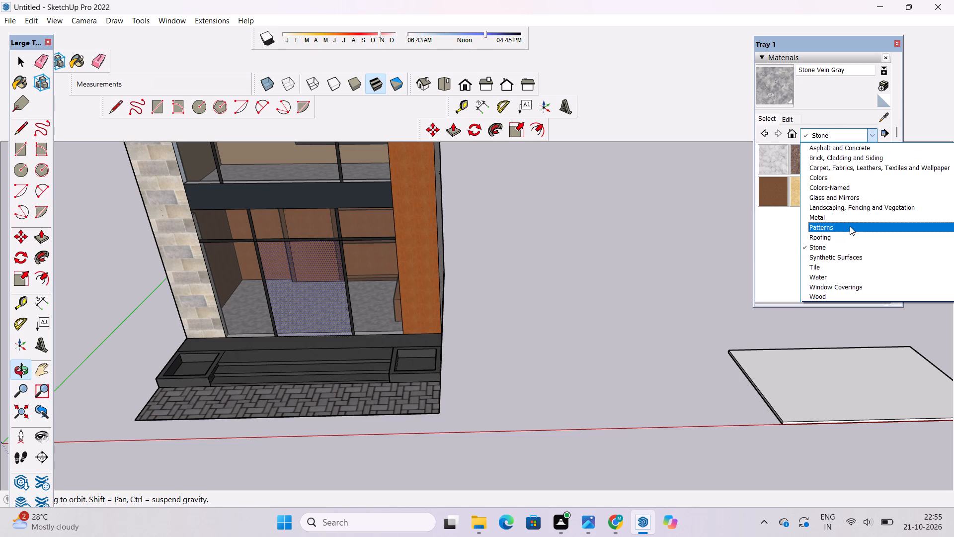
click(862, 205)
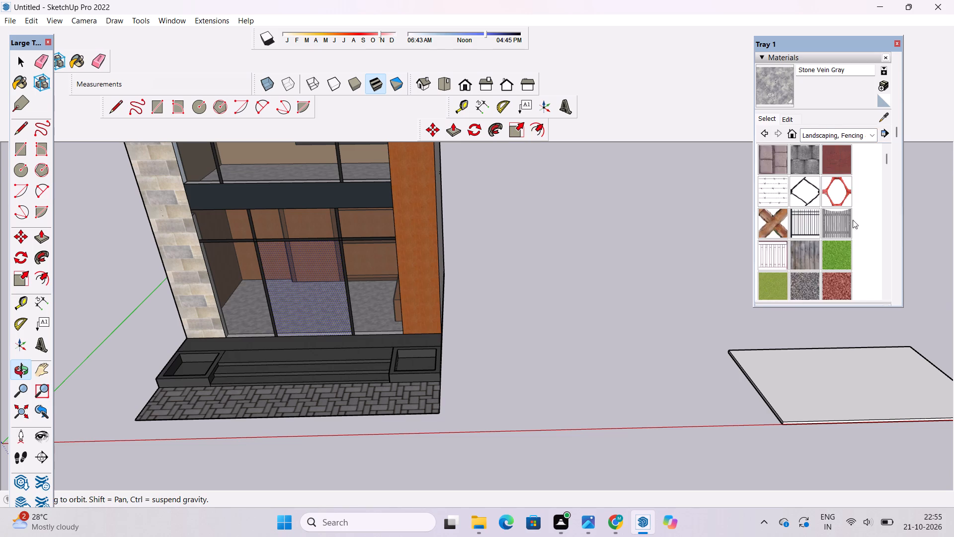
scroll(839, 229, down, 1)
click(832, 193)
scroll(415, 377, up, 6)
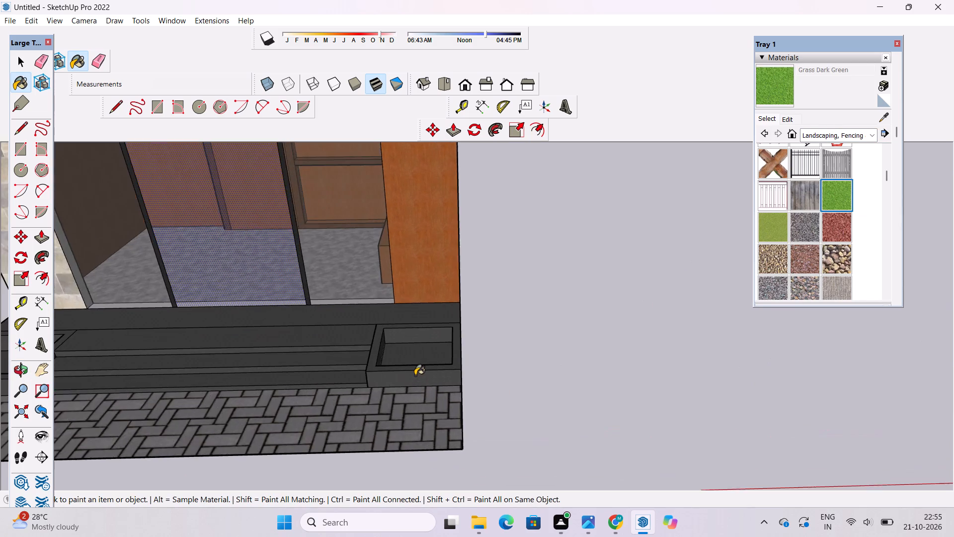
scroll(415, 375, up, 4)
click(436, 345)
scroll(666, 352, down, 7)
scroll(223, 340, up, 4)
click(203, 357)
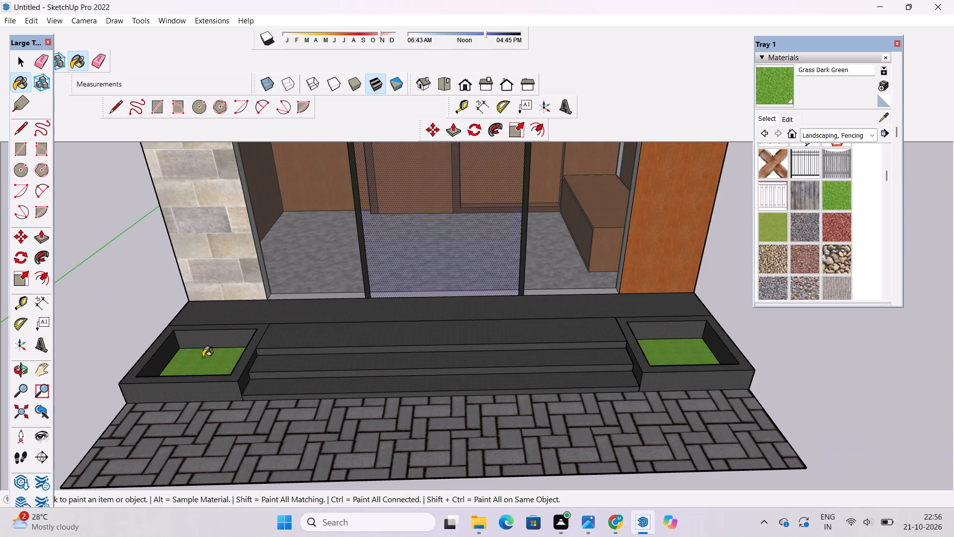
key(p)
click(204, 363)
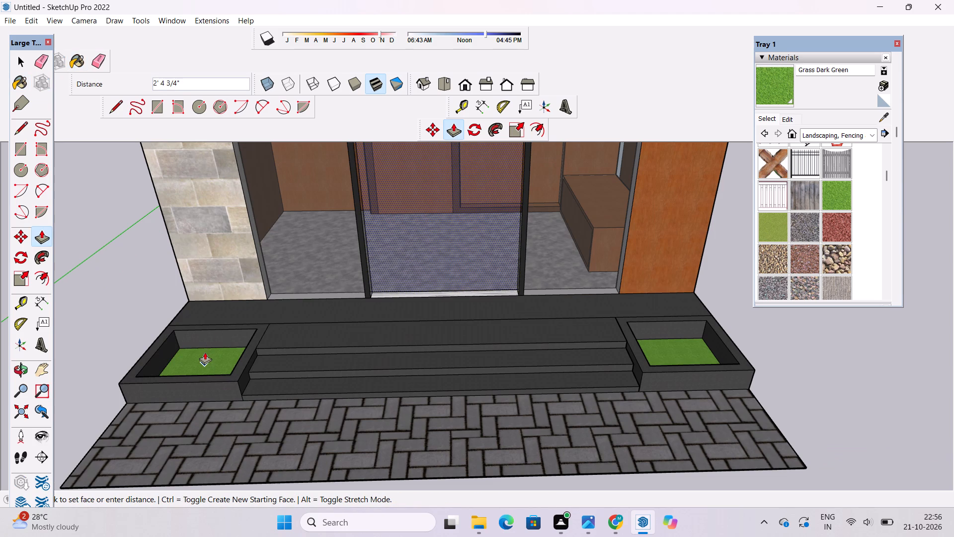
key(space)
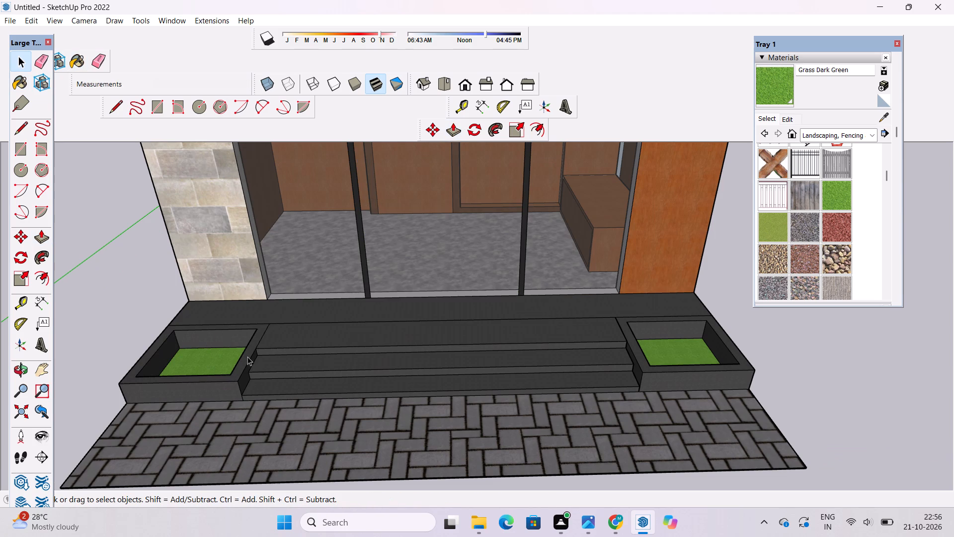
Raise the grass face in the planter beside the stone pillar by about 3' with Push/Pull, almost up to the rim.
key(bracketleft)
click(220, 363)
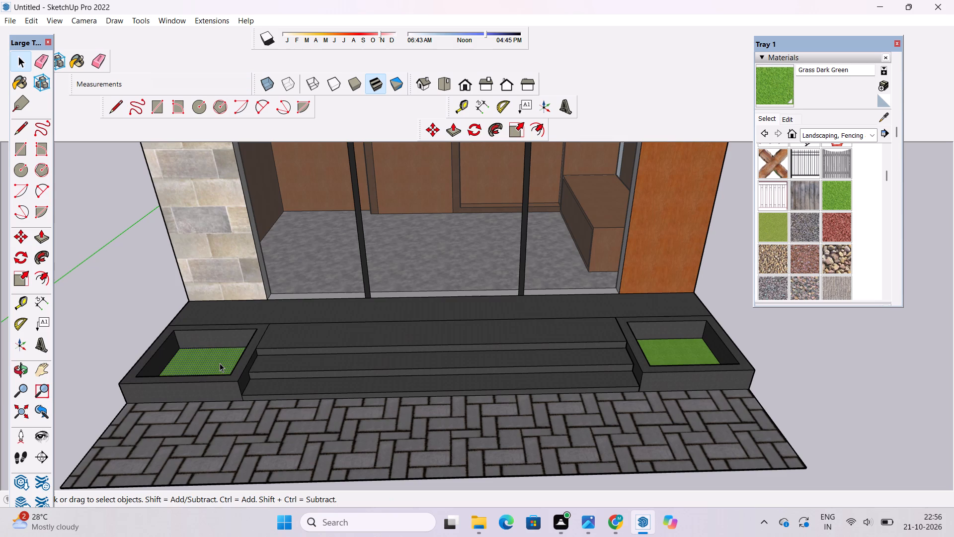
click(220, 363)
key(bracketright)
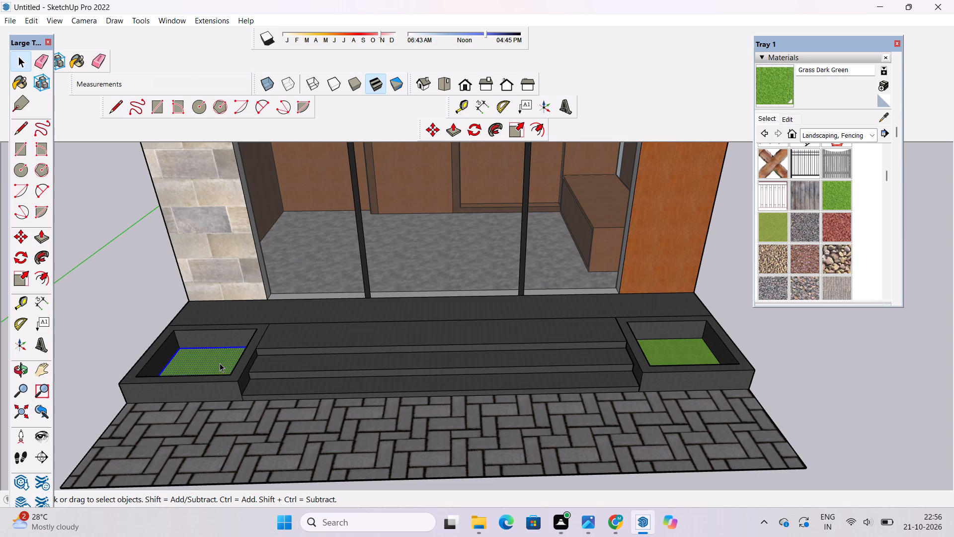
key(bracketleft)
click(220, 363)
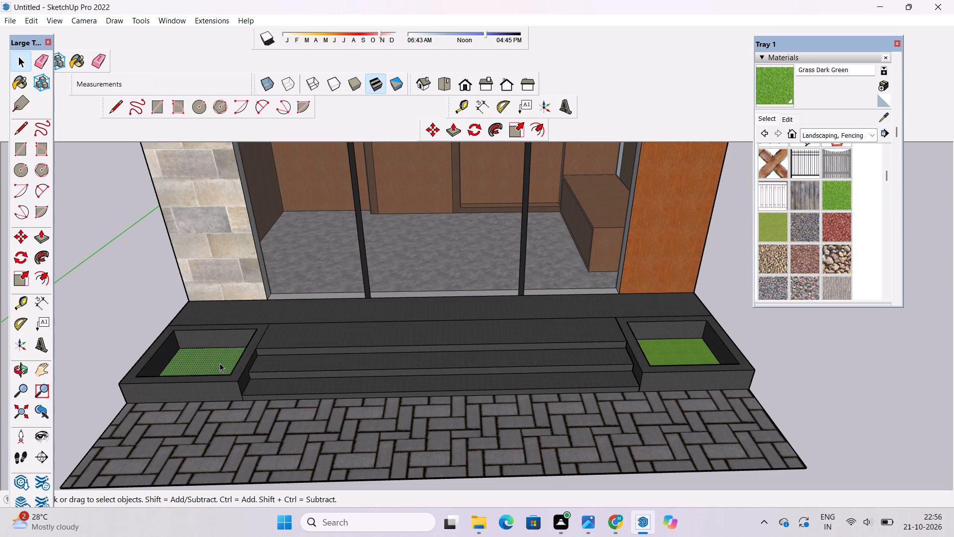
key(p)
click(220, 363)
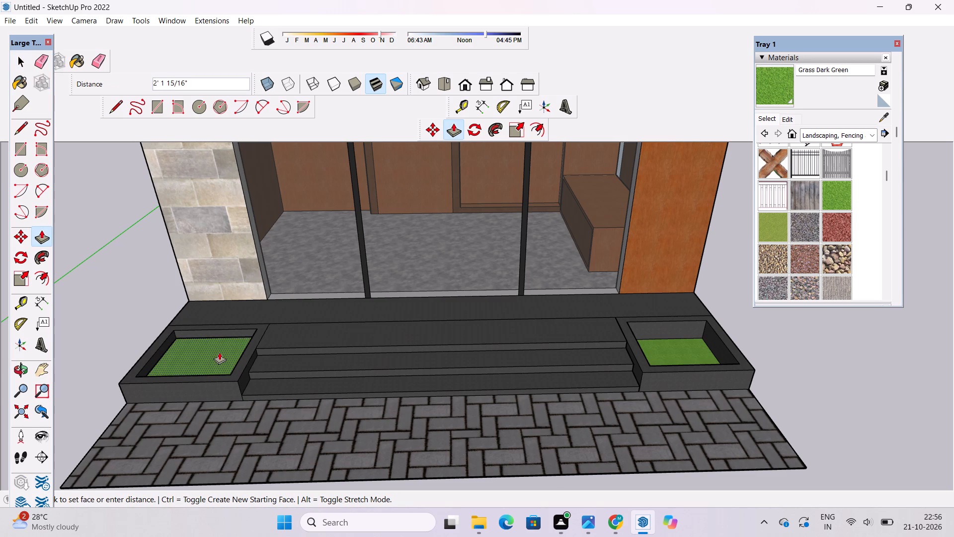
click(219, 348)
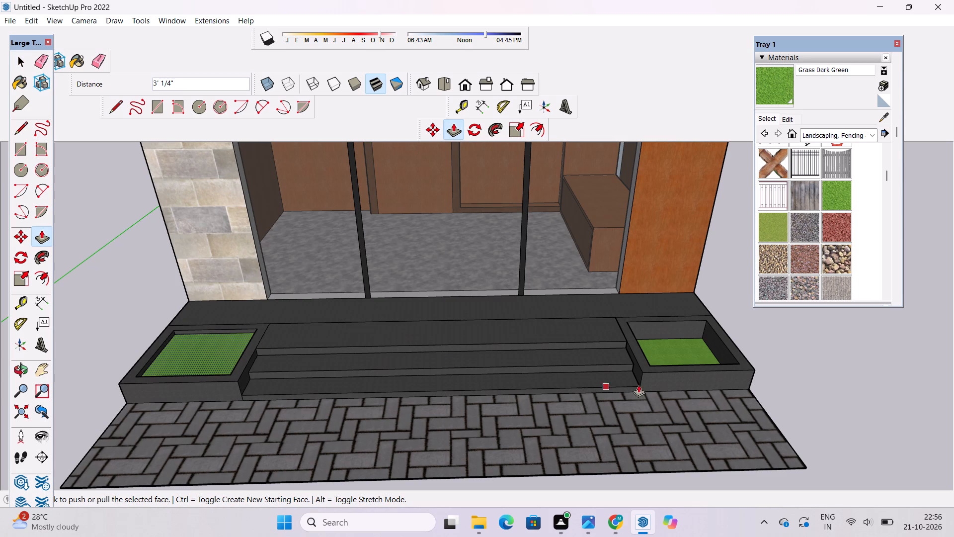
Raise the grass face in the planter beside the cherry cladding by 3' 1/4", matching the height of the other planter's grass.
key(space)
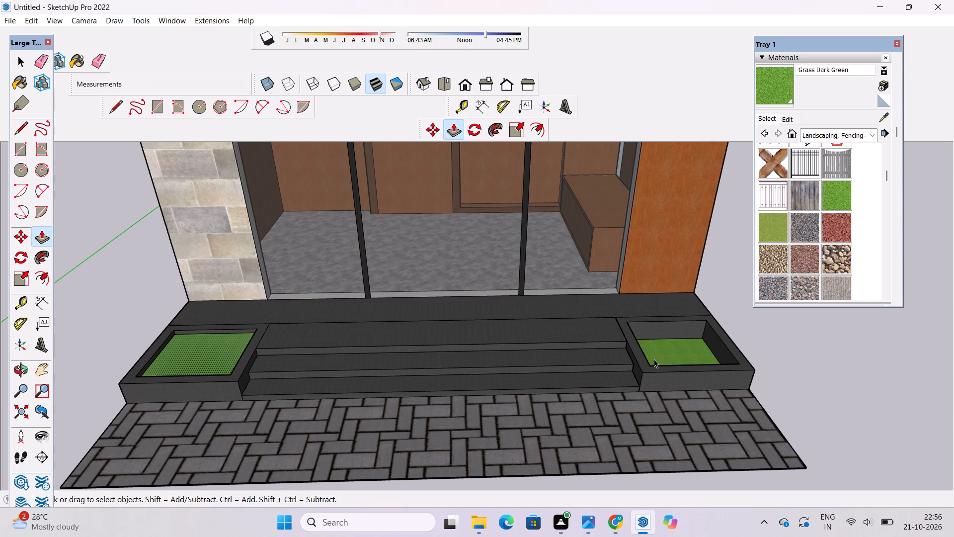
click(659, 355)
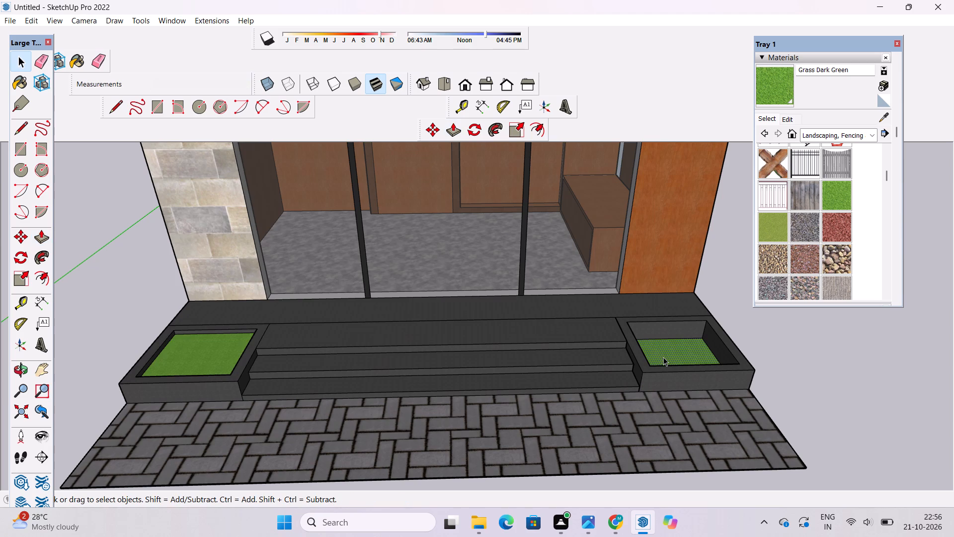
scroll(663, 357, up, 11)
scroll(665, 360, down, 4)
click(665, 360)
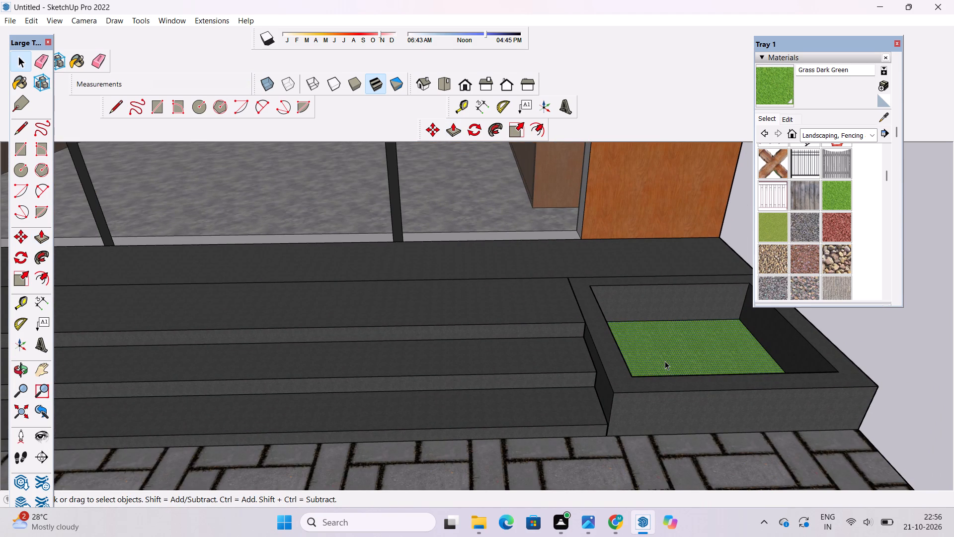
click(867, 335)
click(746, 359)
key(o)
scroll(743, 360, down, 3)
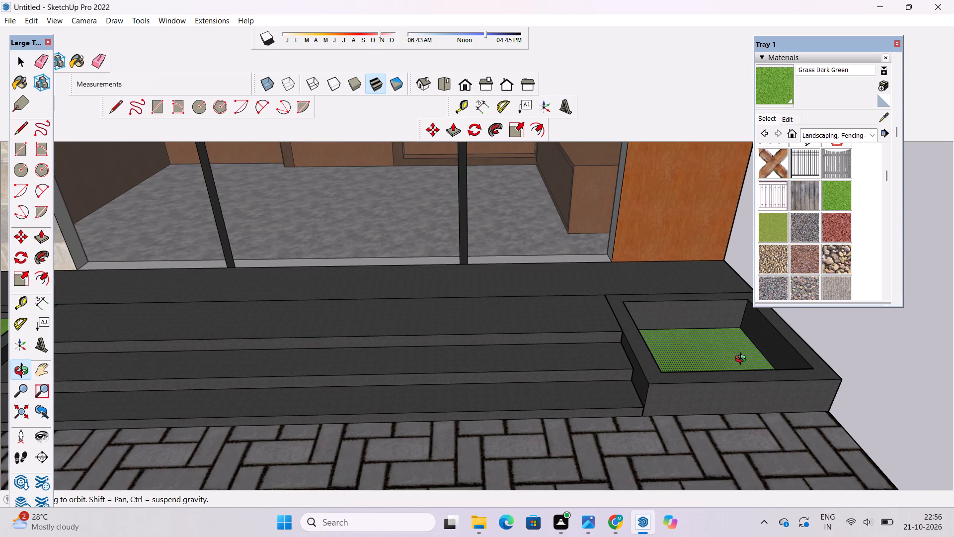
key(p)
click(743, 360)
scroll(738, 352, down, 7)
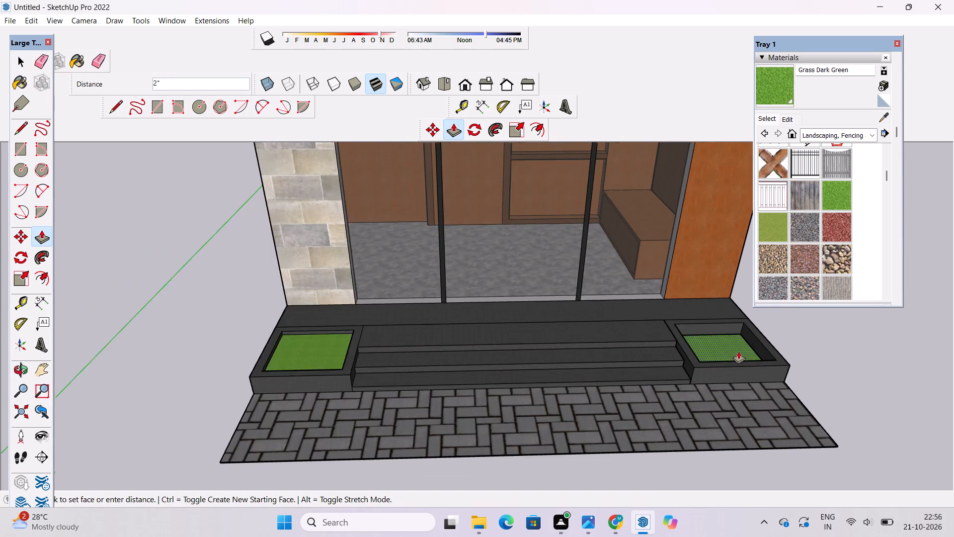
scroll(738, 351, down, 1)
scroll(372, 340, up, 5)
click(372, 340)
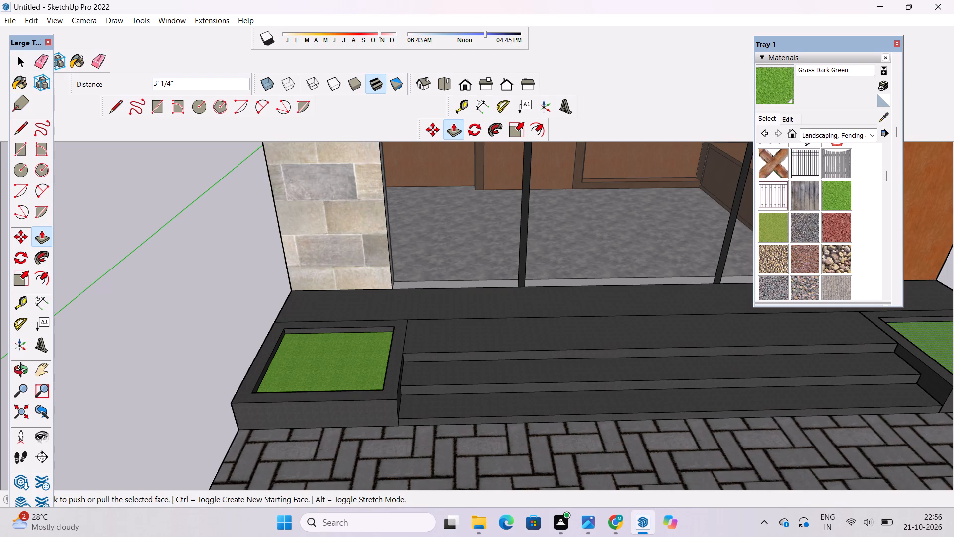
Examine the whole building and its filled planters from a distance, from above and from below ground level.
click(19, 369)
scroll(100, 326, down, 12)
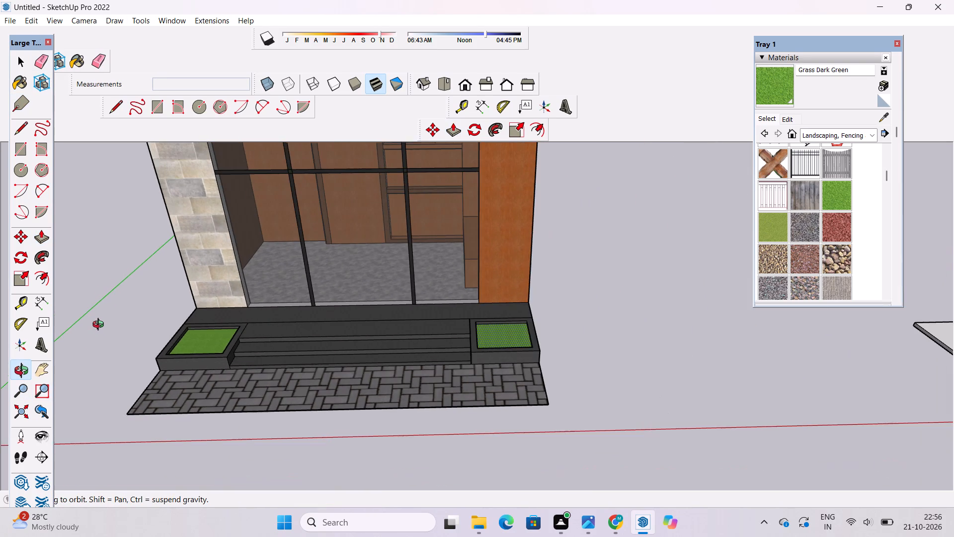
drag(152, 375, 167, 358)
scroll(167, 362, down, 6)
drag(174, 431, 201, 398)
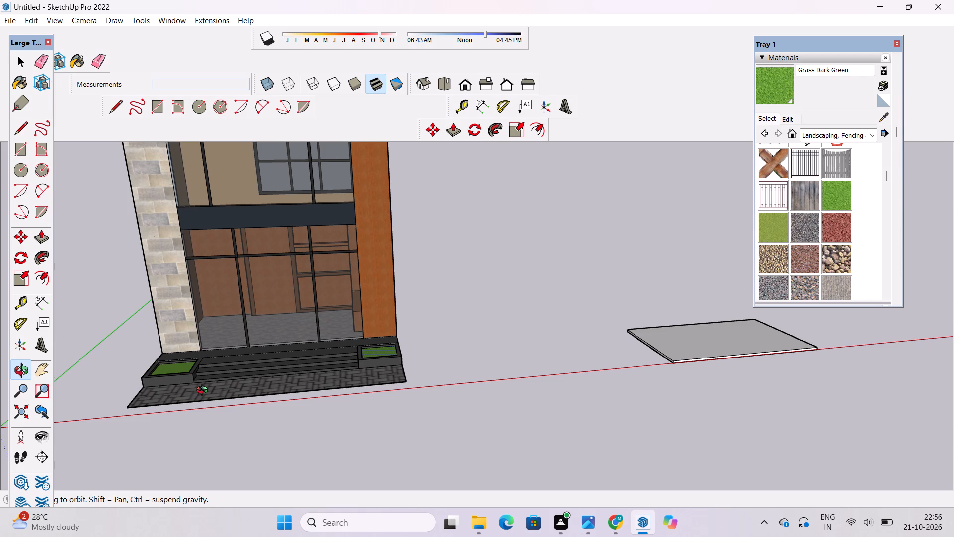
scroll(335, 487, down, 13)
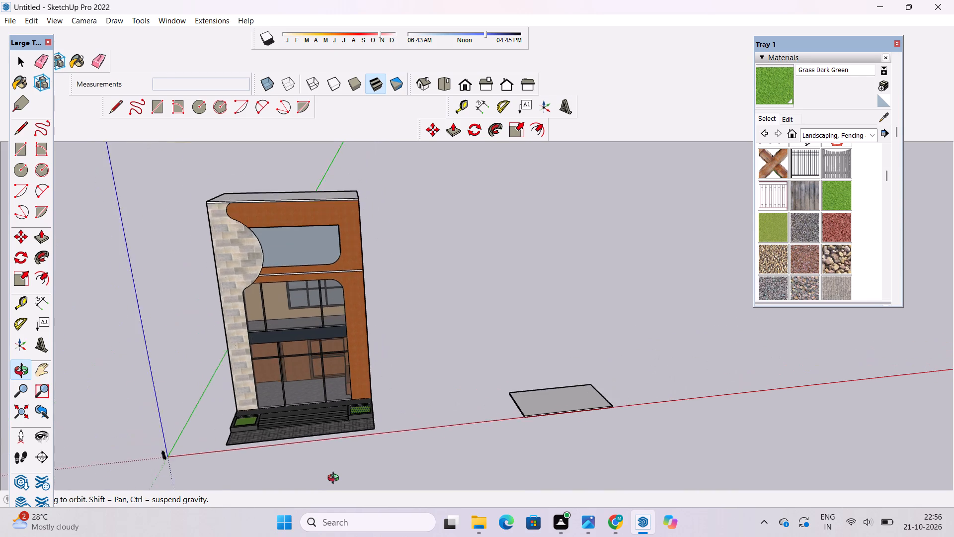
scroll(335, 479, down, 2)
drag(309, 483, 294, 453)
scroll(311, 433, down, 3)
drag(224, 460, 228, 338)
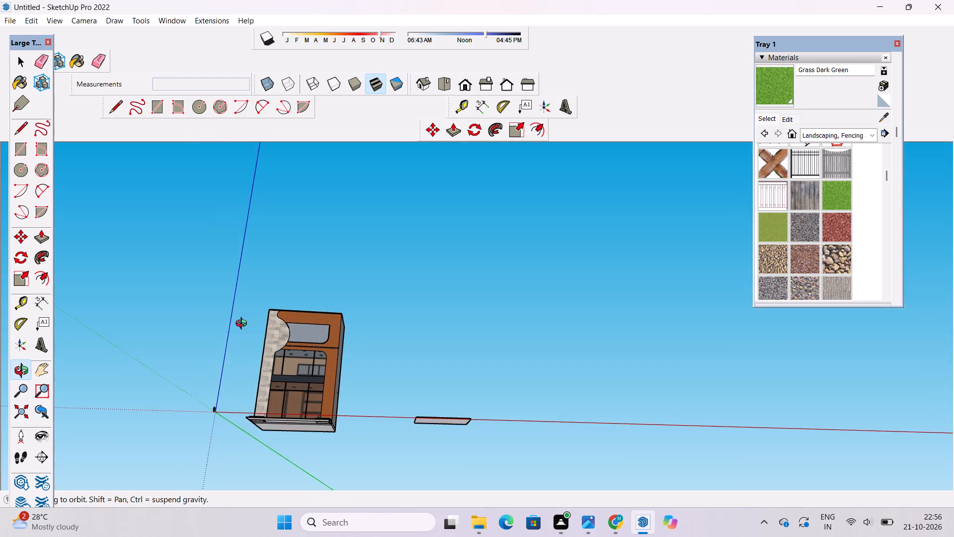
scroll(352, 323, up, 9)
scroll(439, 337, down, 3)
drag(439, 335, 435, 343)
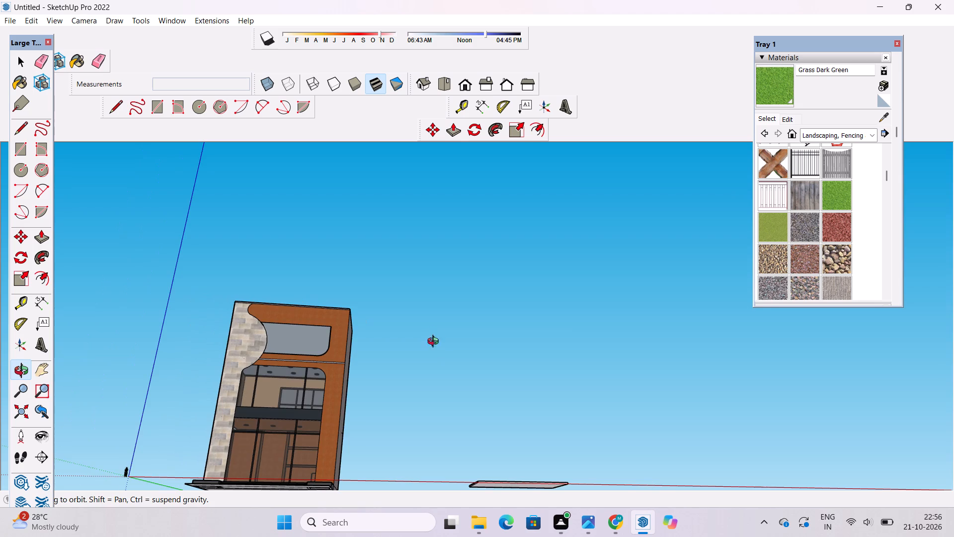
Examine the building's front, roof and blank side wall from several angles.
drag(435, 343, 417, 381)
scroll(339, 357, down, 5)
drag(340, 357, 344, 450)
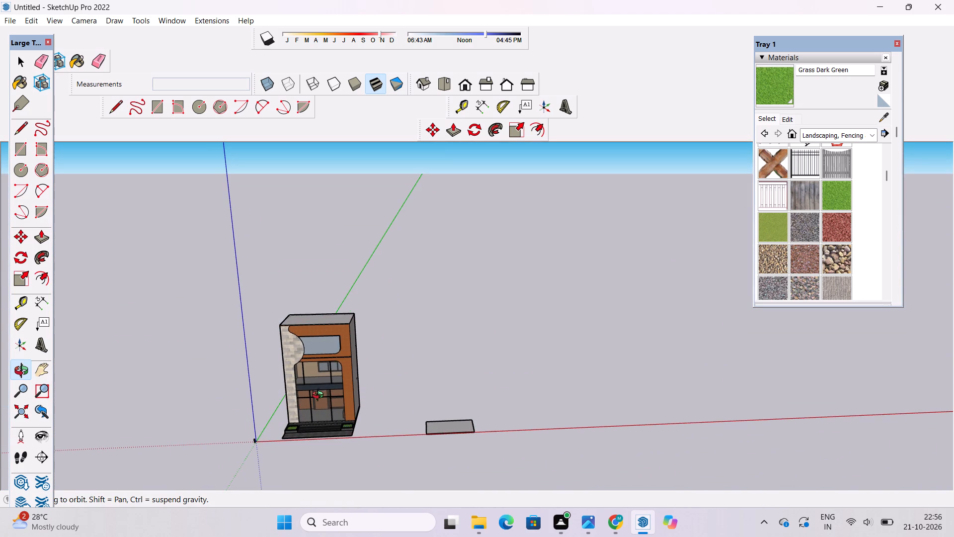
scroll(295, 394, up, 4)
scroll(302, 444, up, 11)
scroll(339, 412, down, 4)
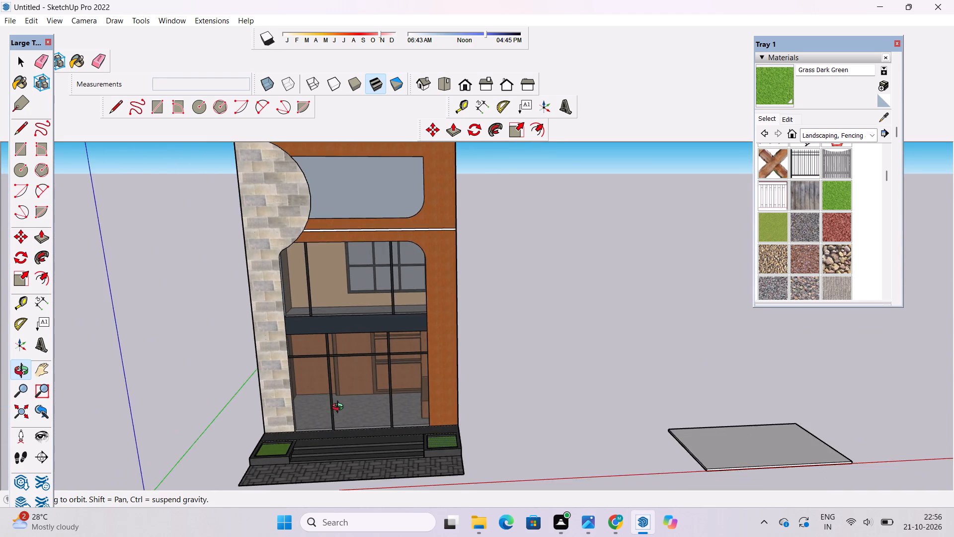
scroll(340, 407, down, 9)
drag(331, 431, 330, 391)
drag(220, 408, 534, 475)
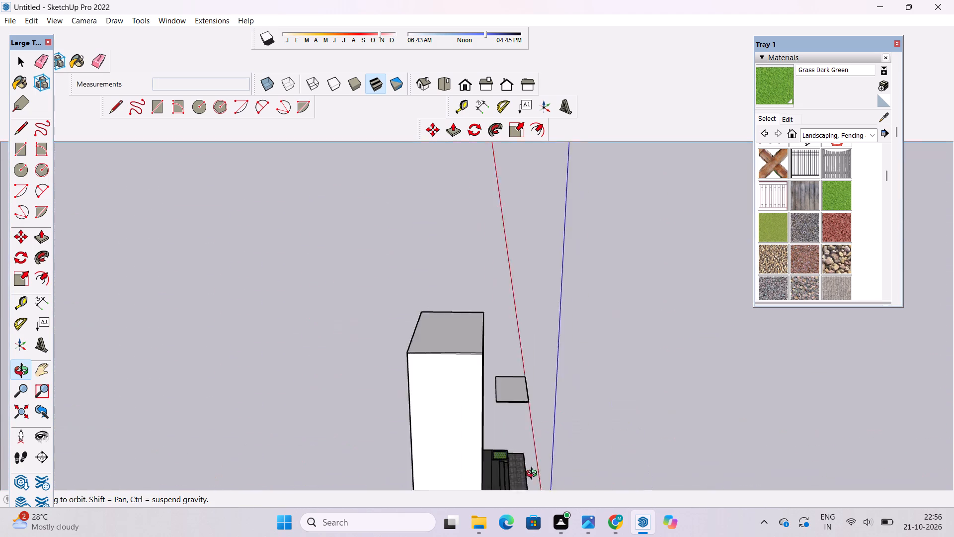
drag(534, 475, 465, 483)
scroll(412, 367, down, 4)
drag(524, 391, 534, 429)
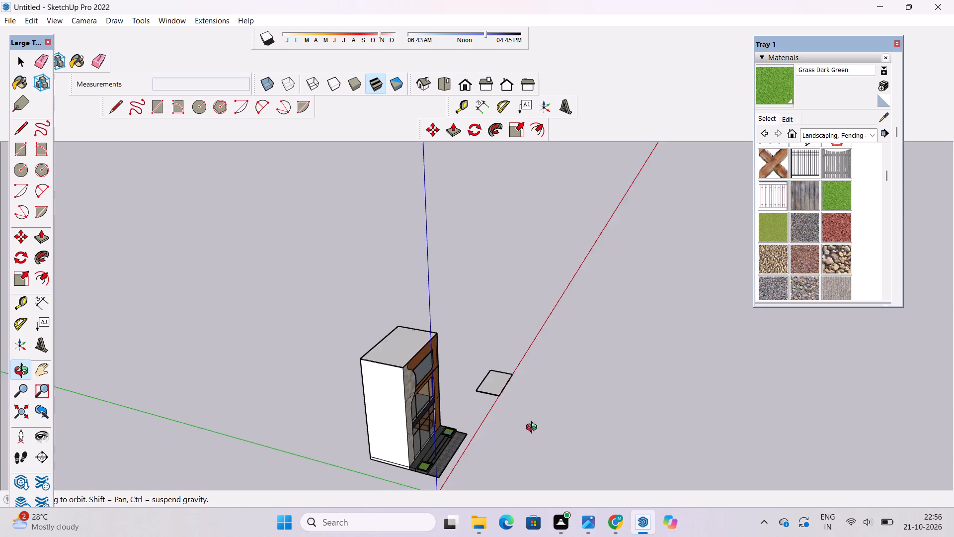
drag(534, 429, 536, 444)
scroll(404, 401, up, 14)
drag(421, 424, 421, 396)
scroll(417, 401, down, 6)
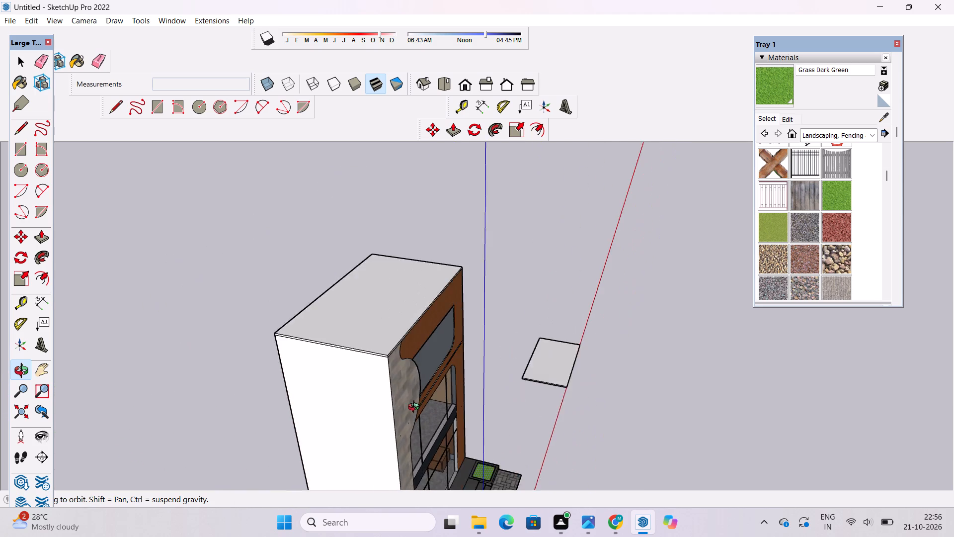
scroll(416, 408, down, 6)
drag(397, 437, 397, 420)
scroll(397, 419, down, 5)
drag(396, 424, 396, 403)
Extend the thin front edge face of the roof slab outward by 10" with Push/Pull, above the stone and cherry facade.
scroll(408, 363, up, 4)
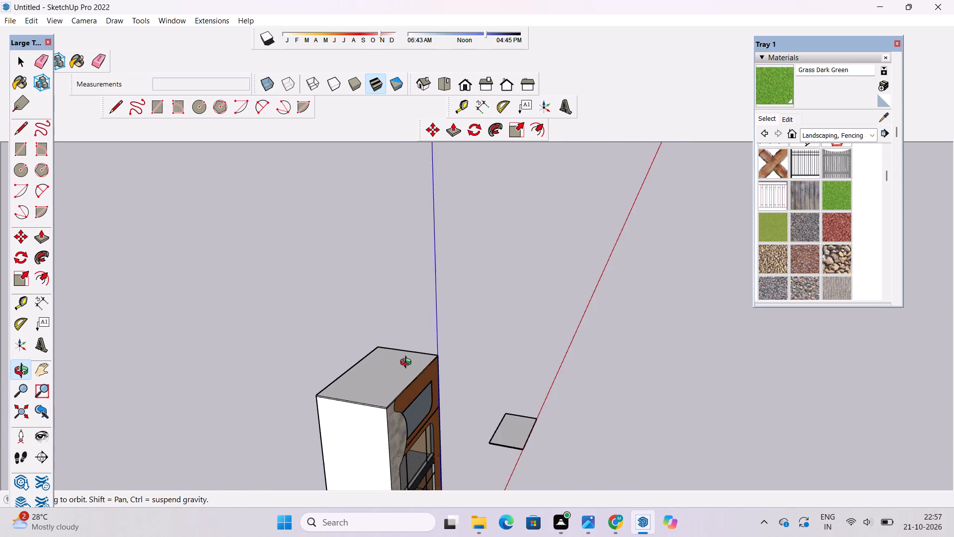
scroll(408, 363, up, 8)
drag(392, 434, 391, 422)
scroll(318, 407, down, 5)
scroll(360, 452, up, 6)
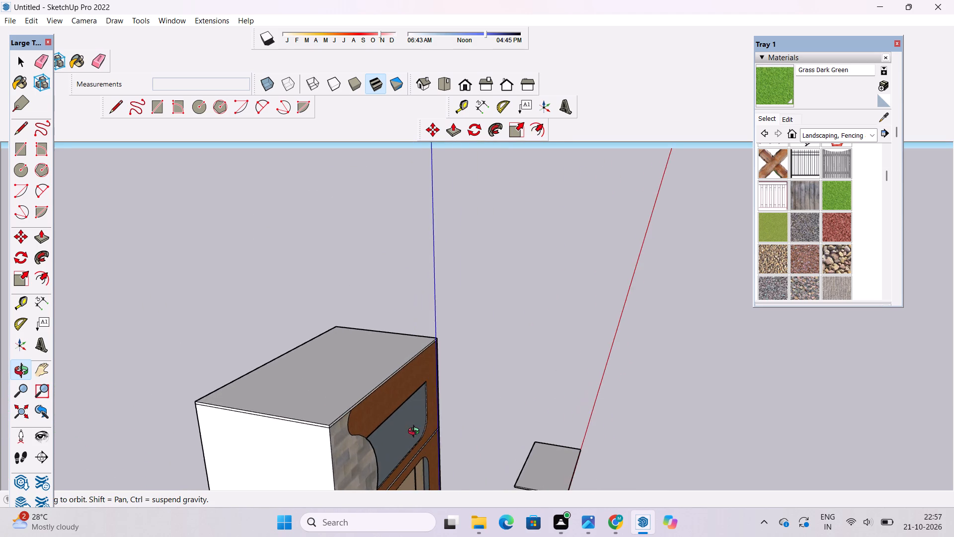
scroll(416, 433, up, 3)
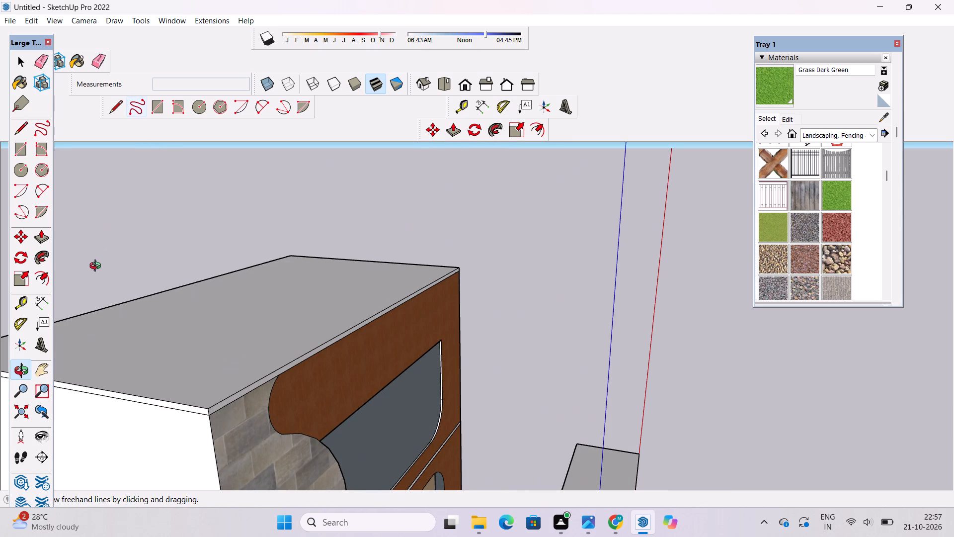
click(39, 240)
scroll(257, 386, up, 4)
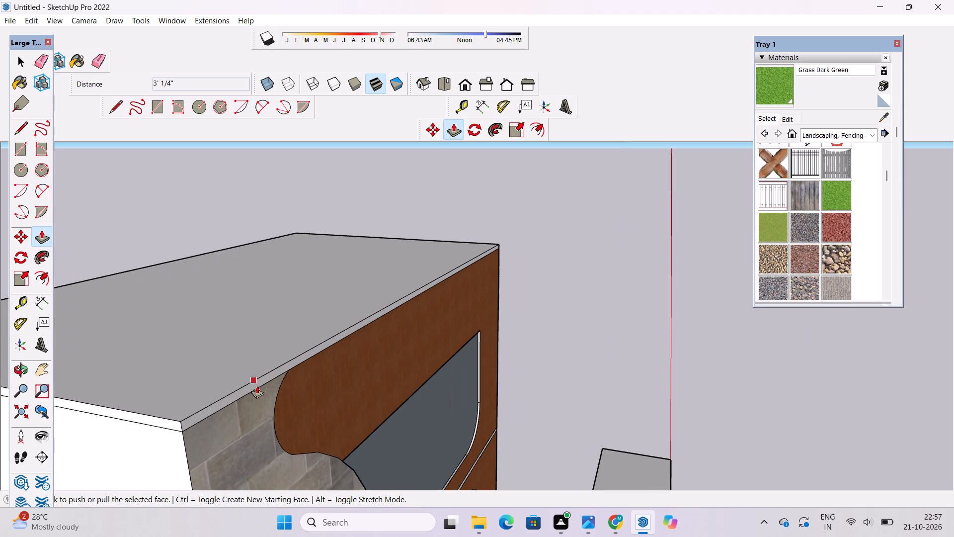
key(space)
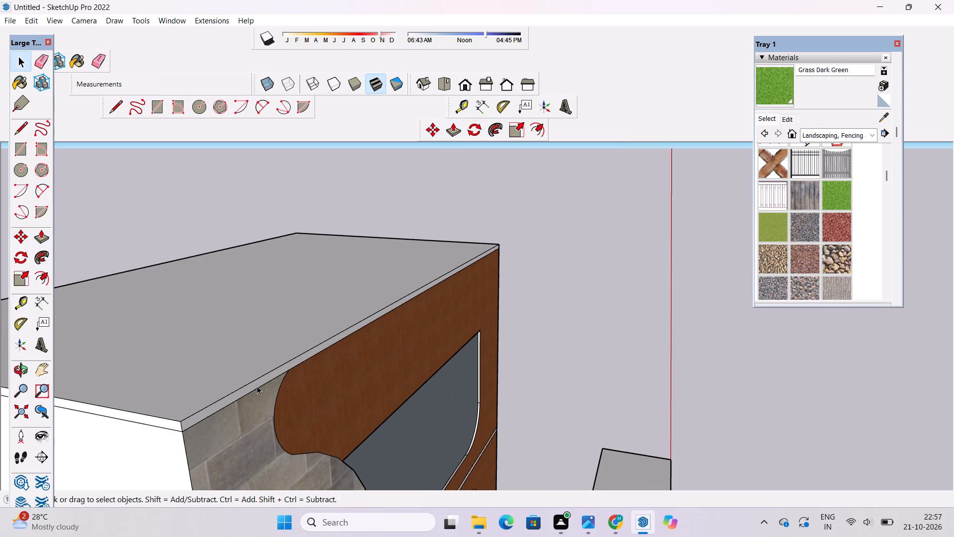
click(257, 386)
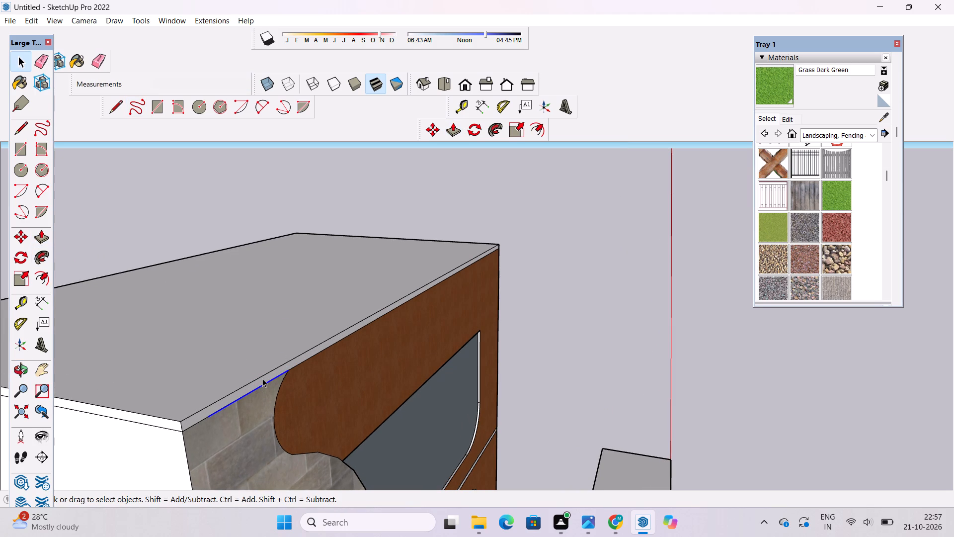
click(262, 378)
click(270, 375)
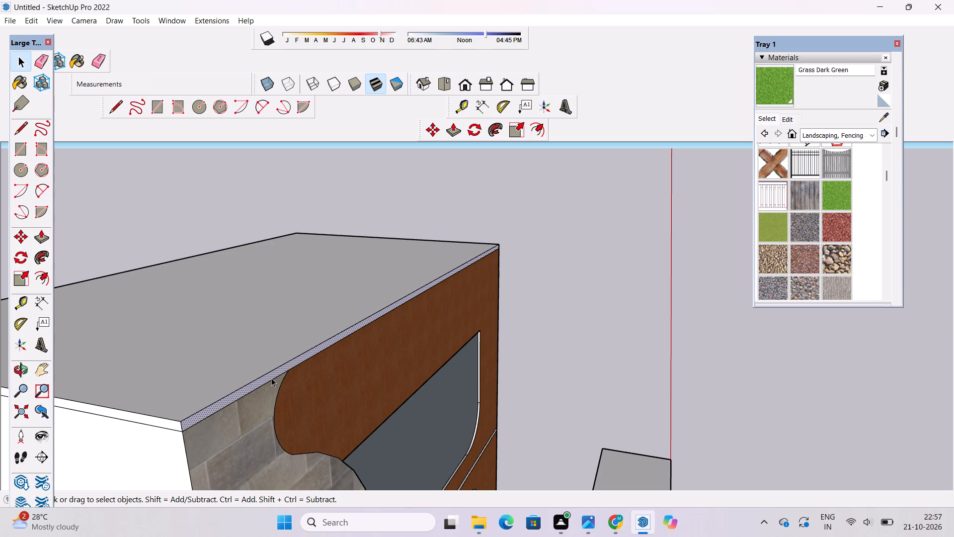
key(p)
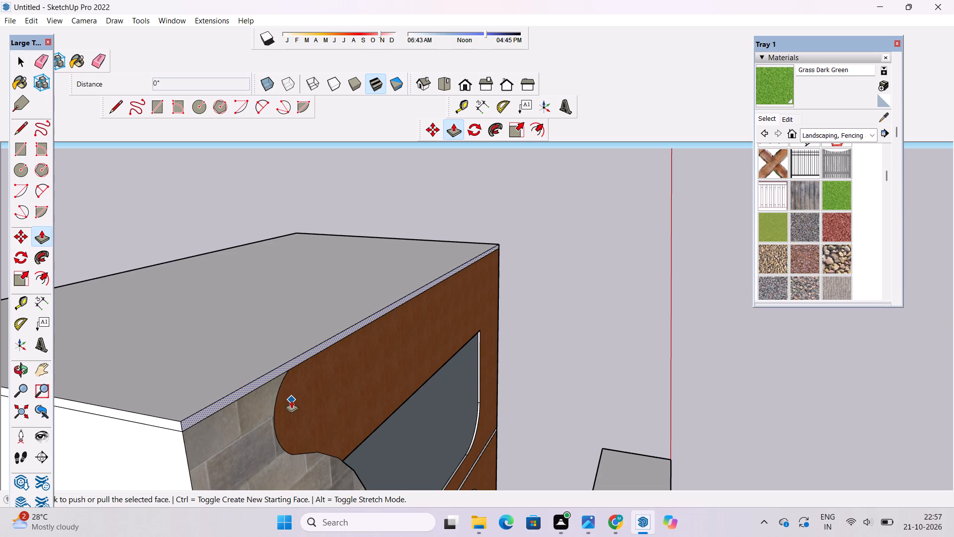
click(274, 374)
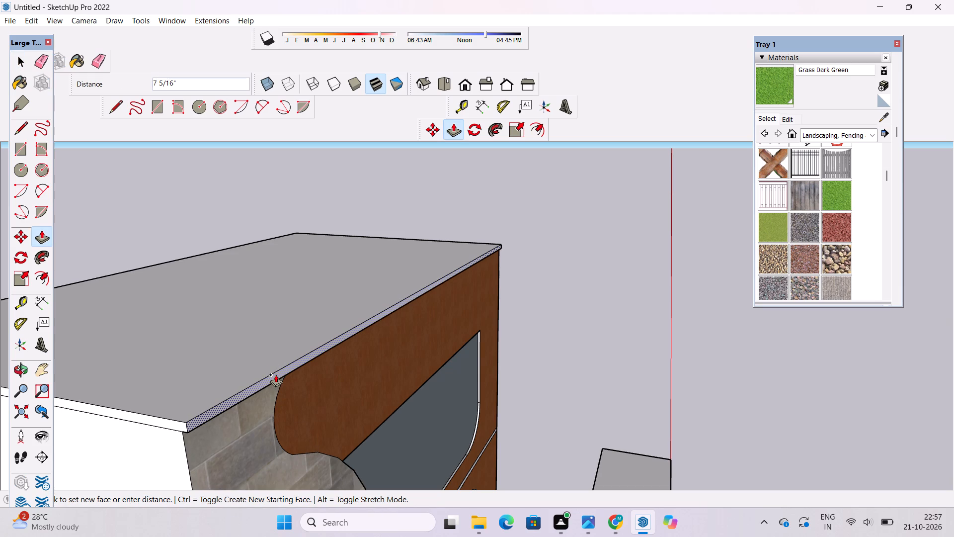
text(10")
key(Return)
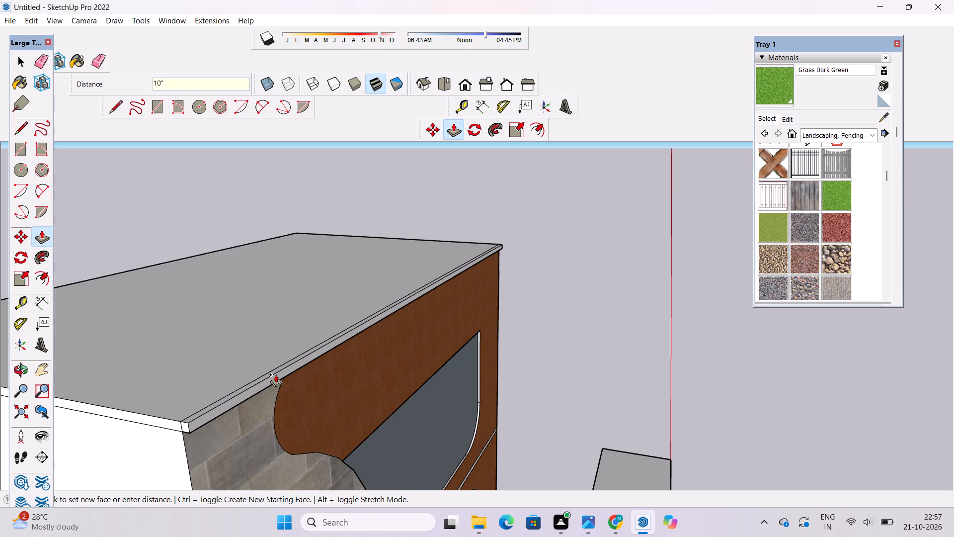
Paint the white horizontal band between the upper and lower cherry cladding with 0136_Charcoal from the Colors-Named materials.
click(20, 363)
scroll(259, 366, down, 11)
drag(415, 397, 335, 389)
scroll(381, 339, down, 7)
drag(495, 425, 335, 358)
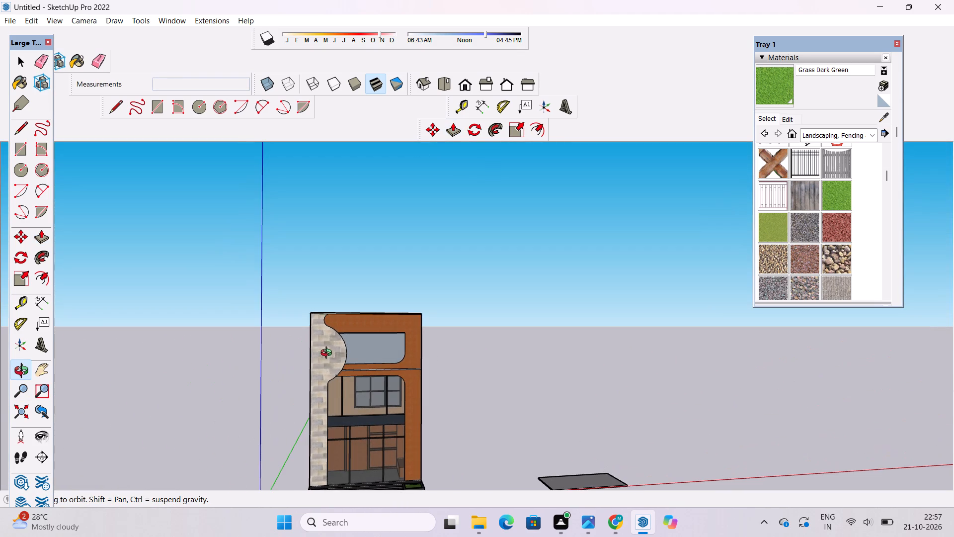
scroll(399, 387, up, 8)
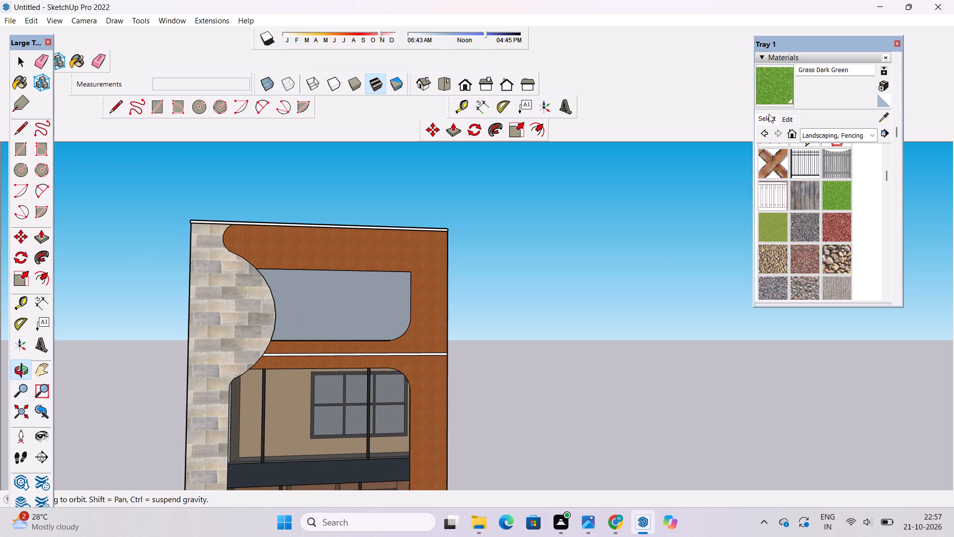
click(767, 117)
click(838, 137)
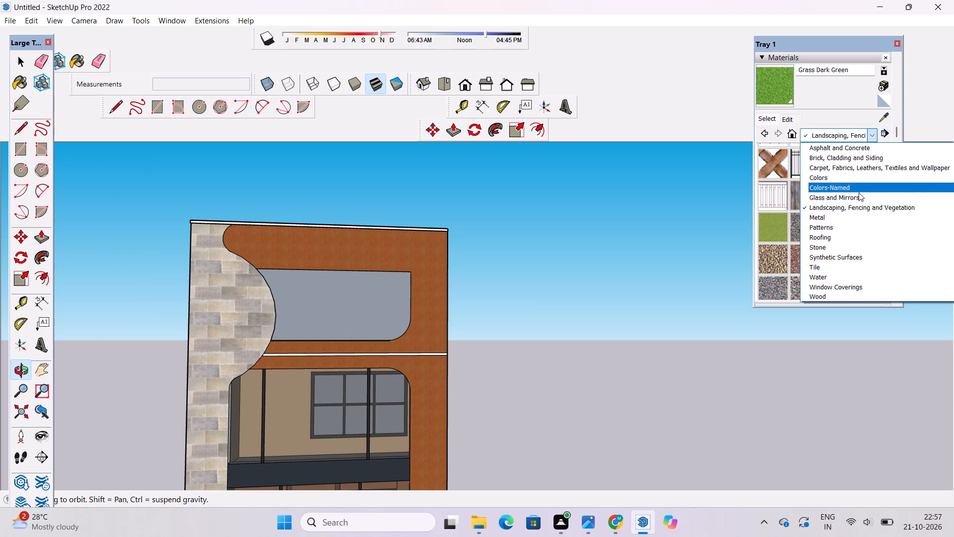
click(842, 189)
scroll(819, 202, down, 10)
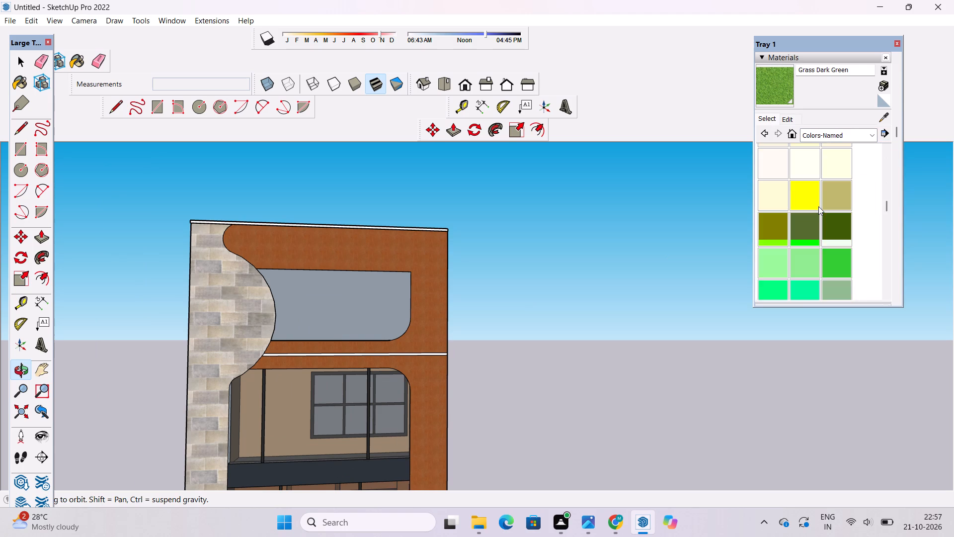
scroll(818, 206, down, 13)
click(769, 220)
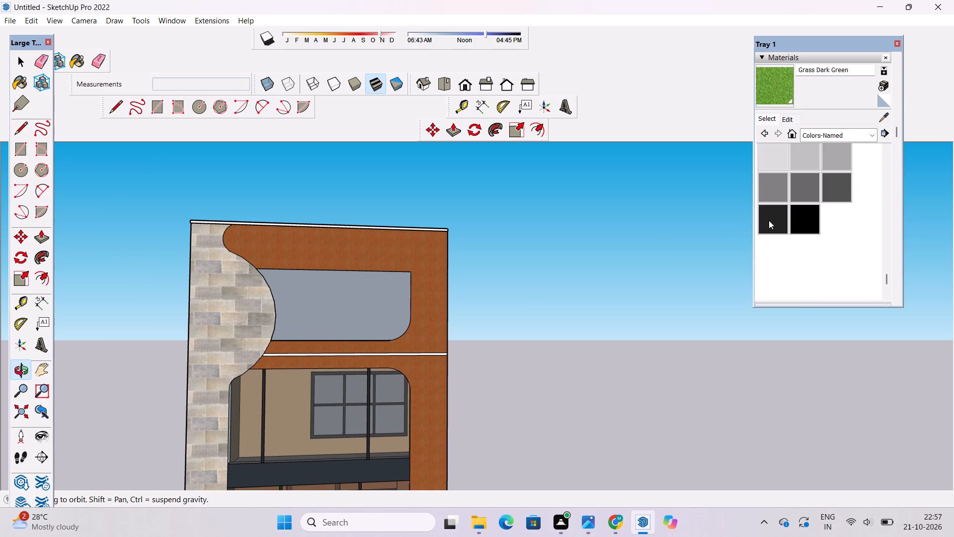
scroll(434, 368, up, 20)
scroll(434, 368, up, 1)
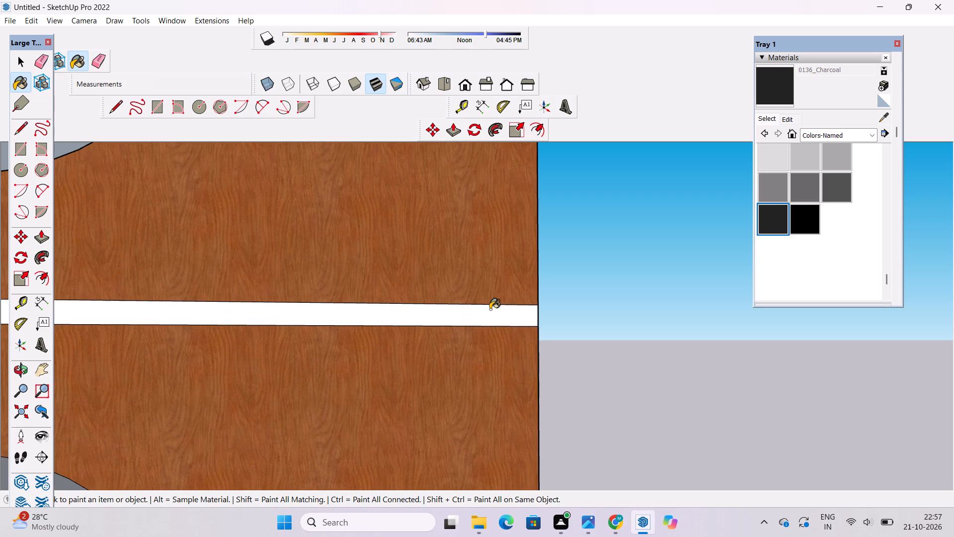
click(490, 309)
click(20, 368)
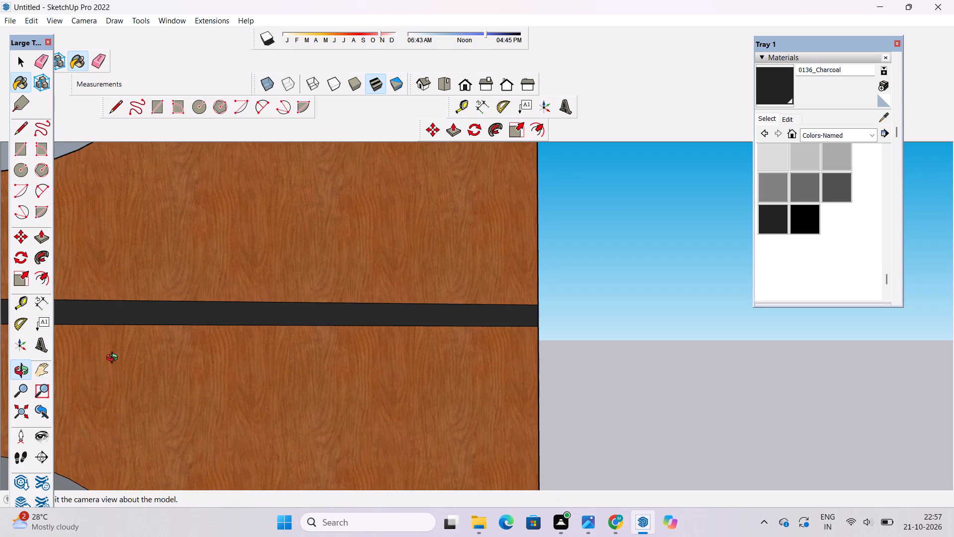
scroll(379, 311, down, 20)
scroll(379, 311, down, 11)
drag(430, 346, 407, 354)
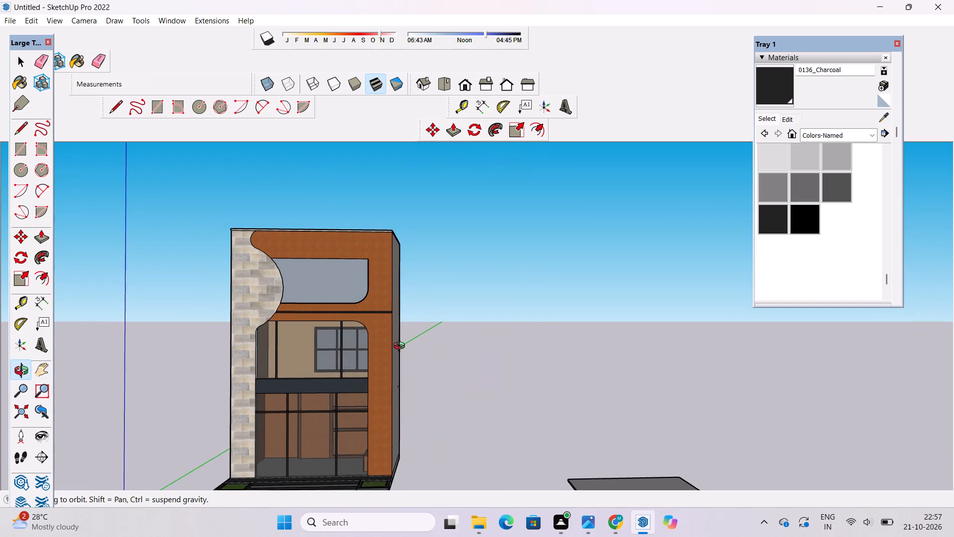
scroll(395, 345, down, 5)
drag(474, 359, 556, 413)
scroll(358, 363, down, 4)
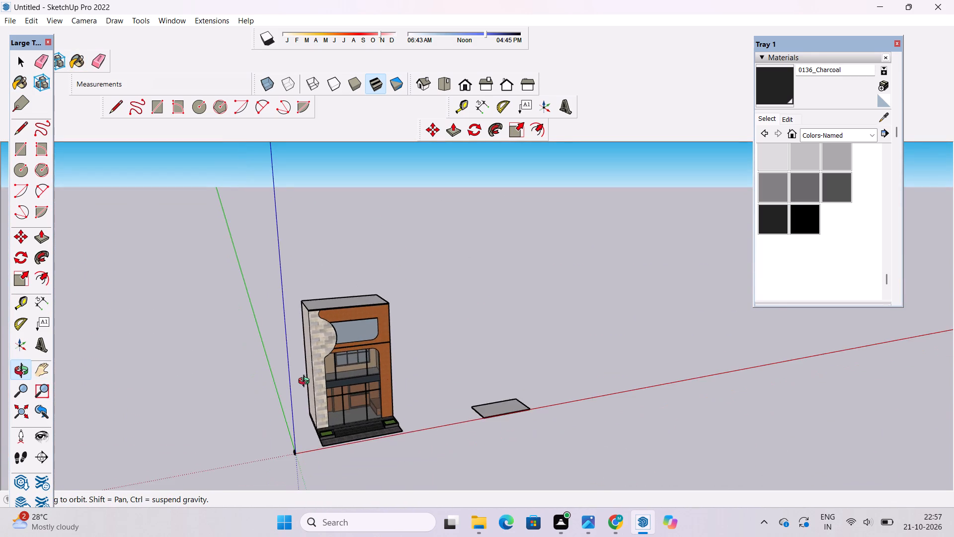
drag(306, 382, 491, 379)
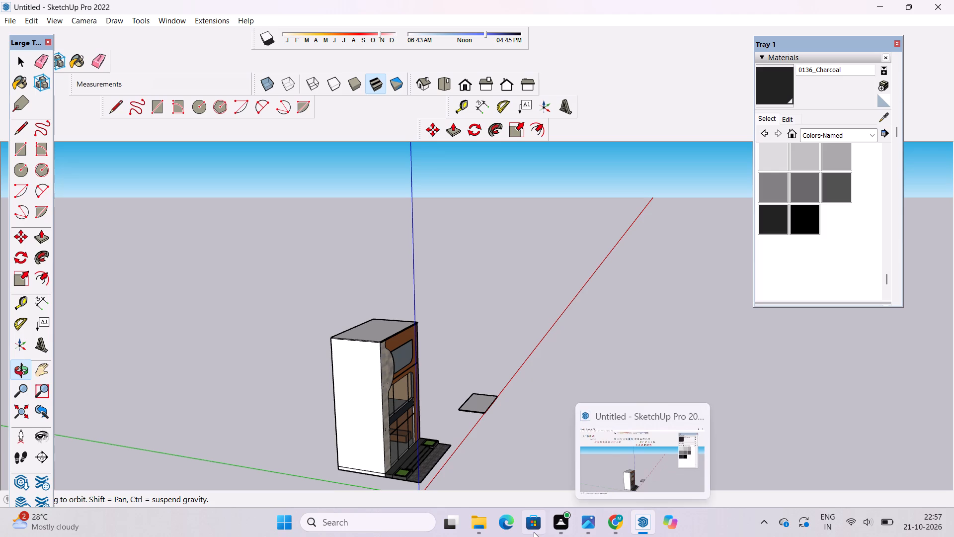
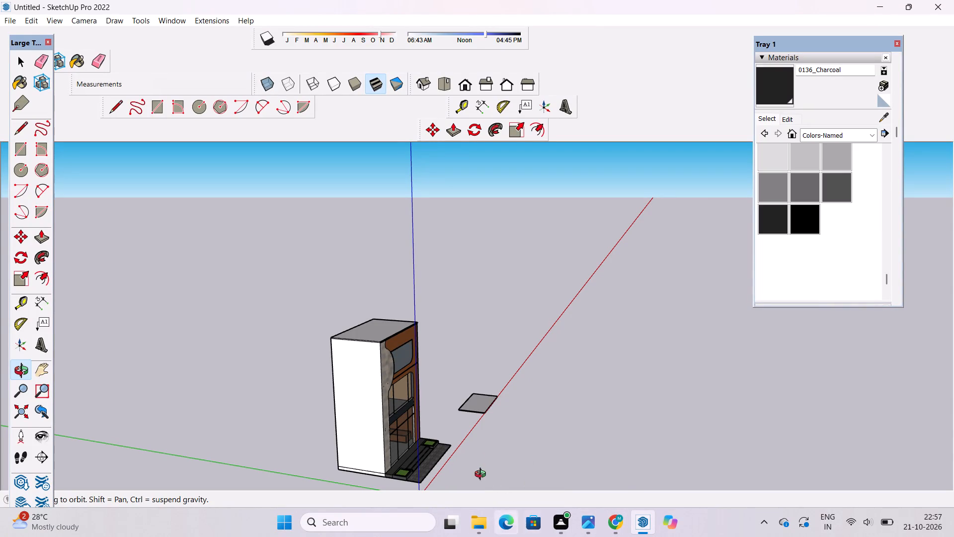
Examine the facade from a distance and up close, selecting the narrow upper-floor glass pane beside the curved stone cladding.
shift+drag(524, 430, 512, 395)
drag(512, 395, 419, 359)
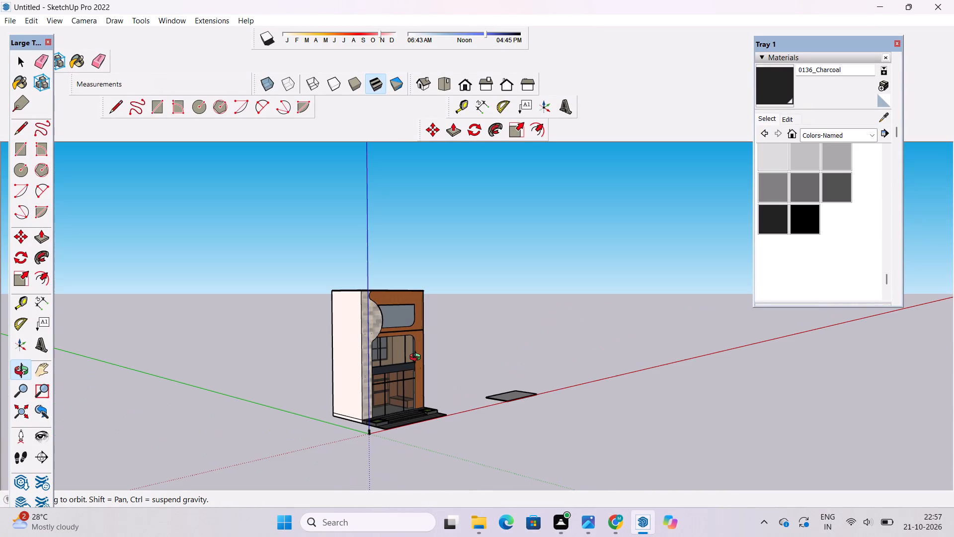
shift+drag(409, 388, 411, 393)
drag(412, 394, 363, 412)
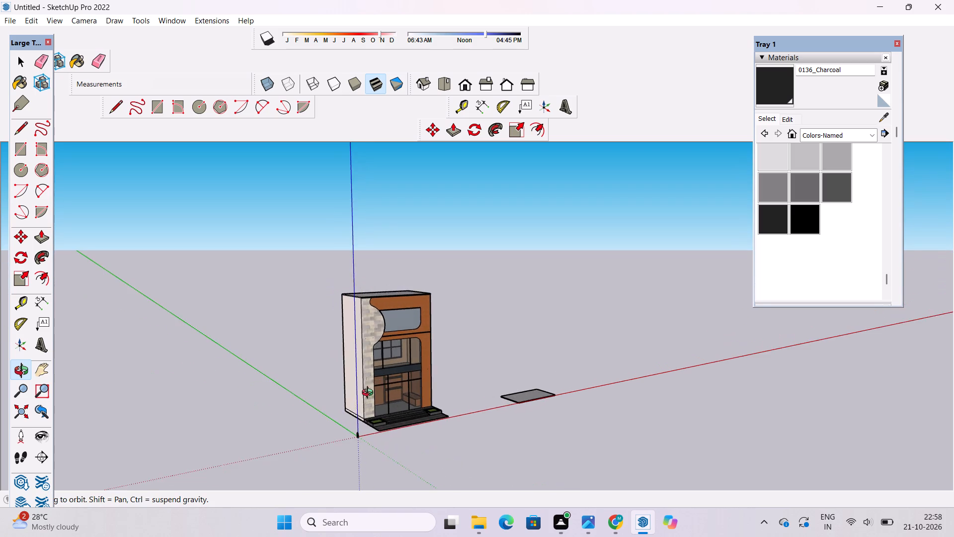
scroll(386, 381, up, 8)
shift+drag(445, 380, 278, 368)
scroll(422, 337, up, 5)
shift+drag(464, 330, 451, 338)
scroll(373, 351, up, 3)
shift+drag(373, 351, 381, 388)
drag(330, 389, 225, 382)
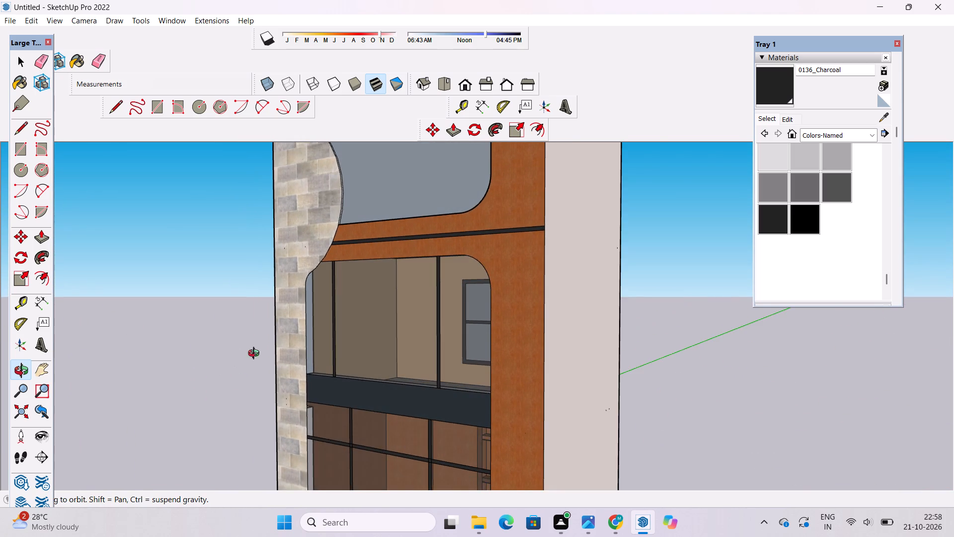
scroll(303, 302, up, 9)
shift+drag(318, 289, 322, 333)
scroll(322, 333, up, 5)
key(space)
scroll(322, 333, up, 5)
click(344, 304)
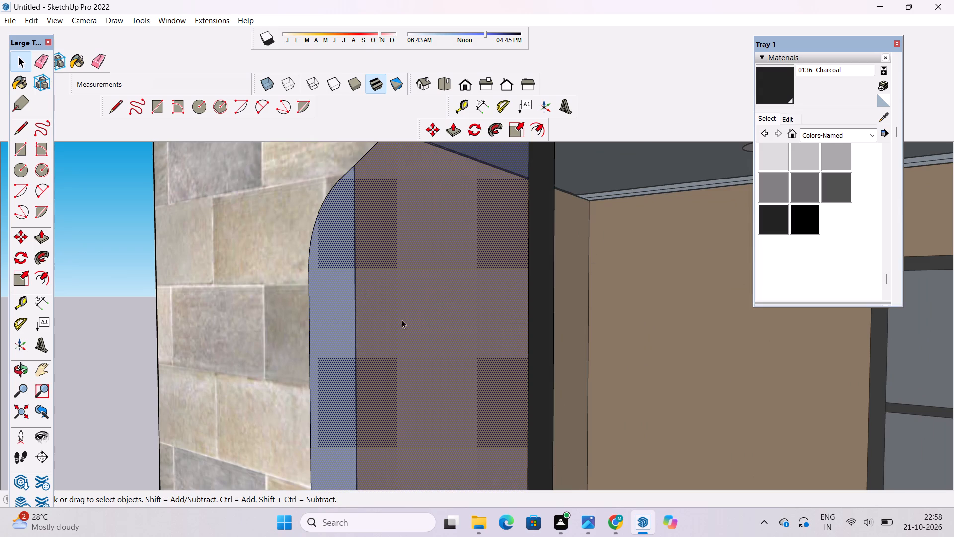
scroll(353, 311, up, 16)
scroll(353, 311, up, 8)
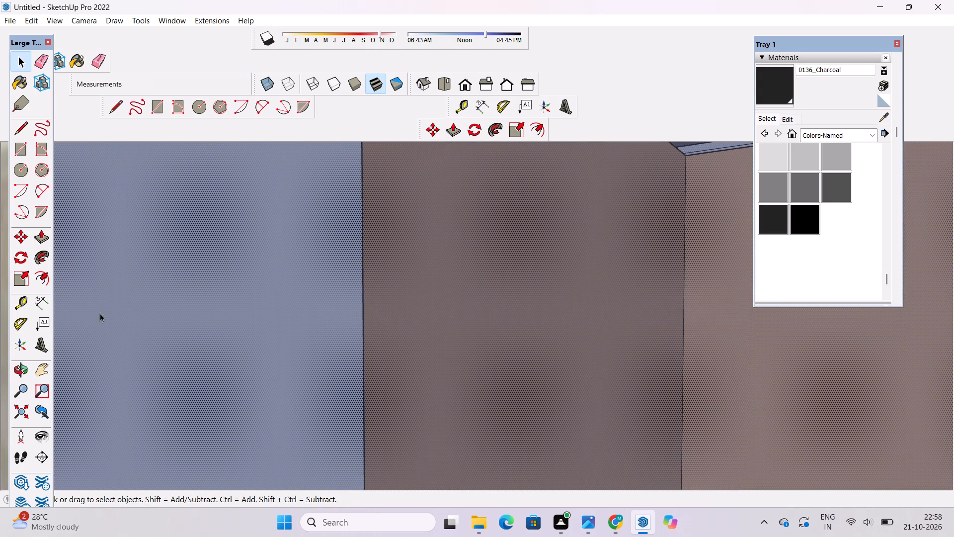
Examine the whole building's front, roof and entrance from near, from above and at ground level.
click(22, 368)
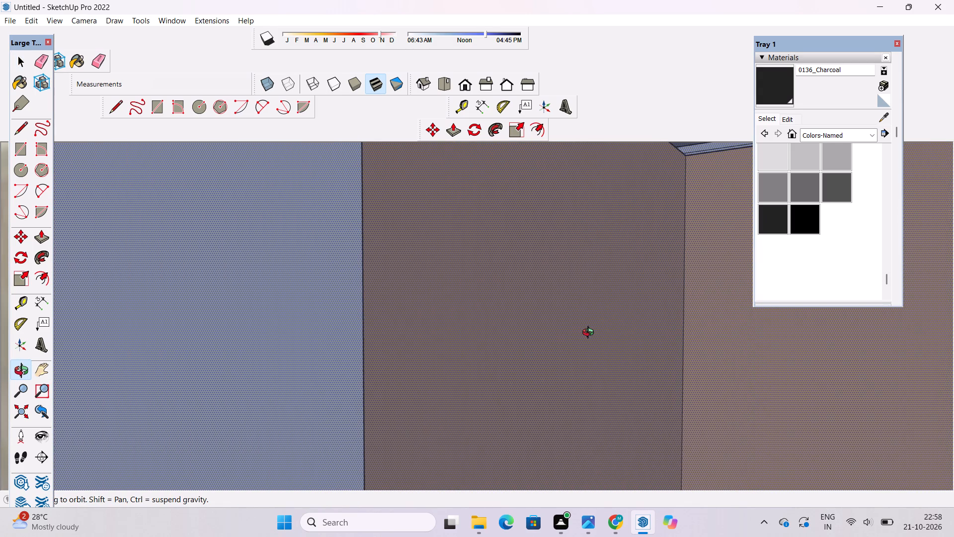
scroll(591, 334, down, 20)
scroll(591, 334, down, 20)
scroll(471, 386, up, 1)
scroll(471, 386, down, 4)
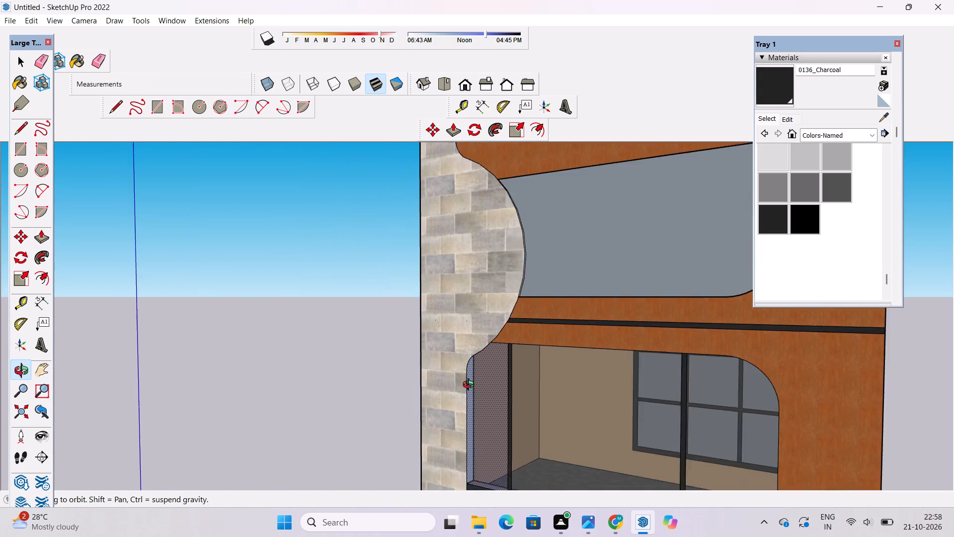
scroll(471, 386, down, 10)
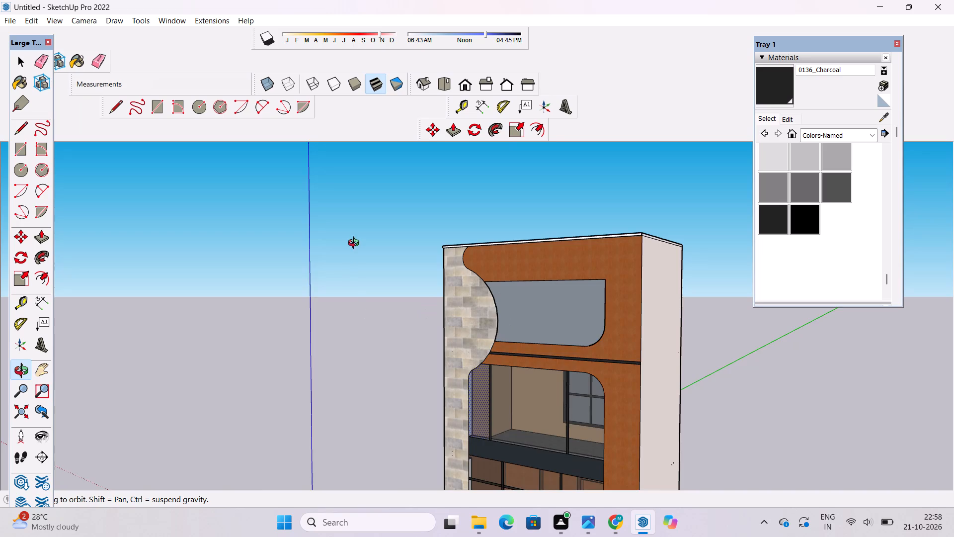
scroll(356, 244, down, 6)
drag(363, 317, 418, 326)
scroll(424, 312, down, 5)
scroll(424, 368, up, 5)
drag(390, 381, 426, 392)
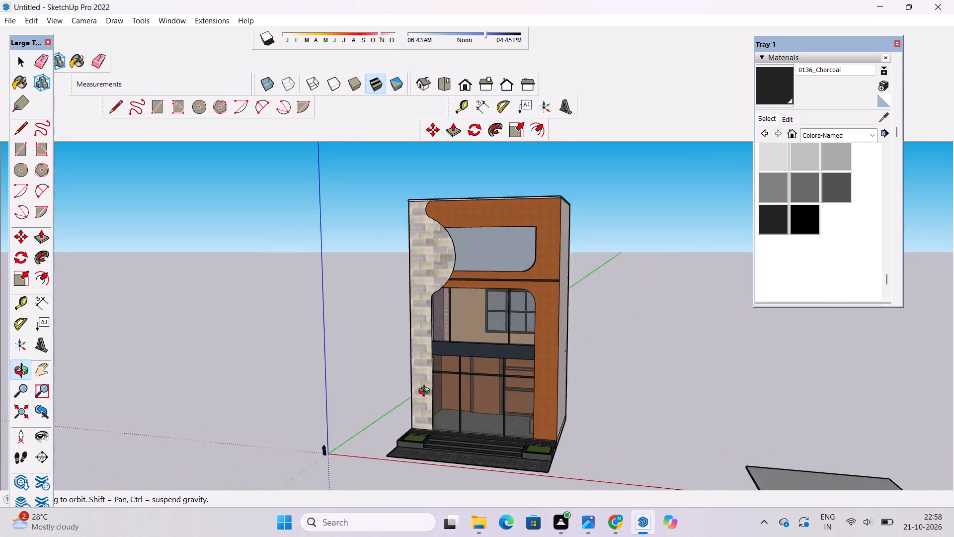
drag(426, 392, 453, 382)
scroll(441, 344, down, 3)
drag(444, 356, 485, 439)
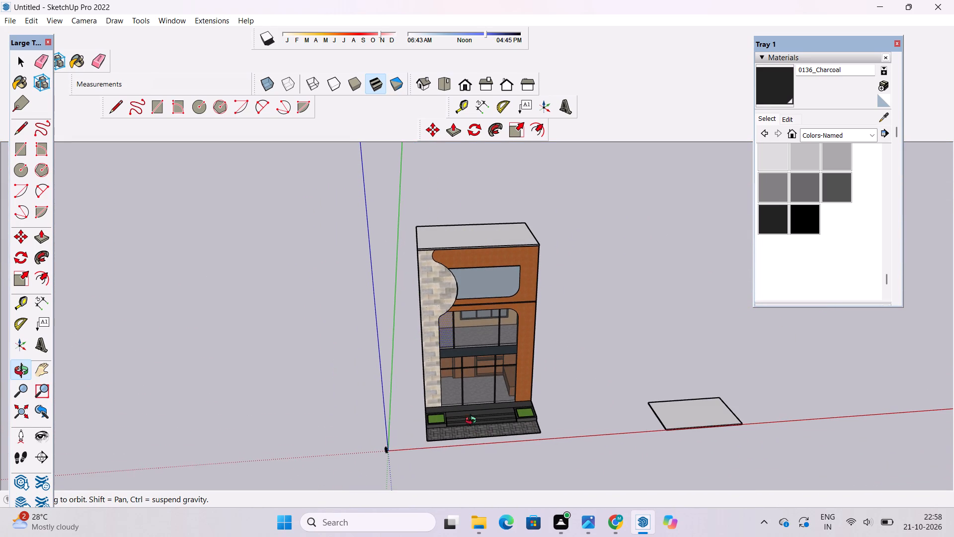
scroll(435, 351, down, 4)
drag(485, 409, 467, 412)
scroll(464, 409, up, 8)
scroll(465, 408, down, 5)
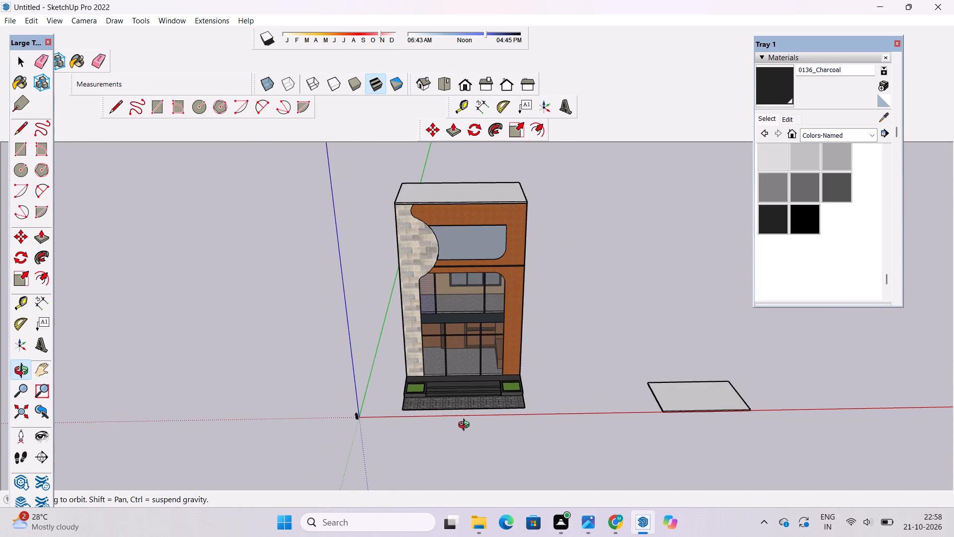
drag(466, 427, 466, 384)
scroll(465, 397, down, 7)
drag(459, 420, 461, 380)
scroll(443, 326, up, 4)
scroll(433, 371, down, 2)
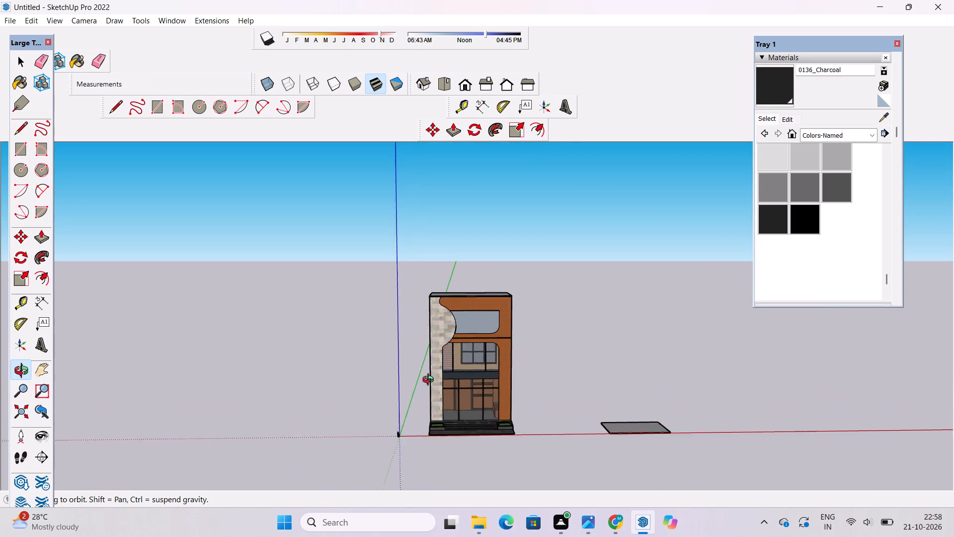
scroll(430, 381, down, 3)
drag(430, 390, 429, 346)
scroll(485, 341, up, 6)
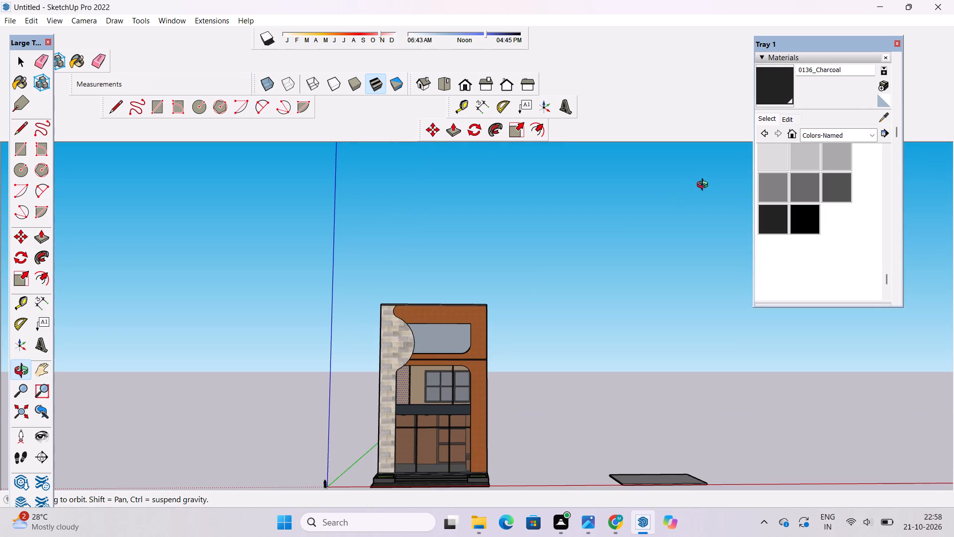
Paint the large rounded window in the upper facade with Translucent Glass Gray from the Glass and Mirrors materials.
click(831, 133)
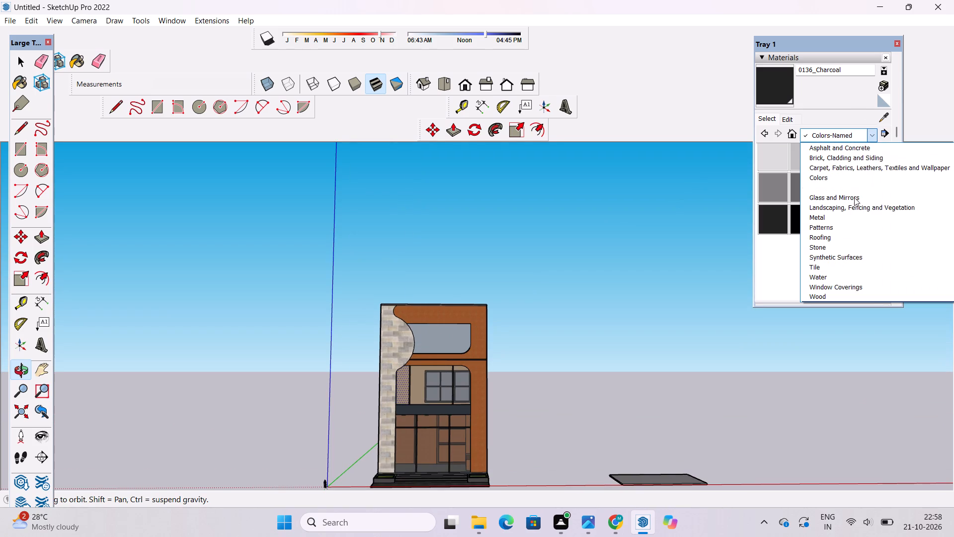
click(855, 198)
click(865, 195)
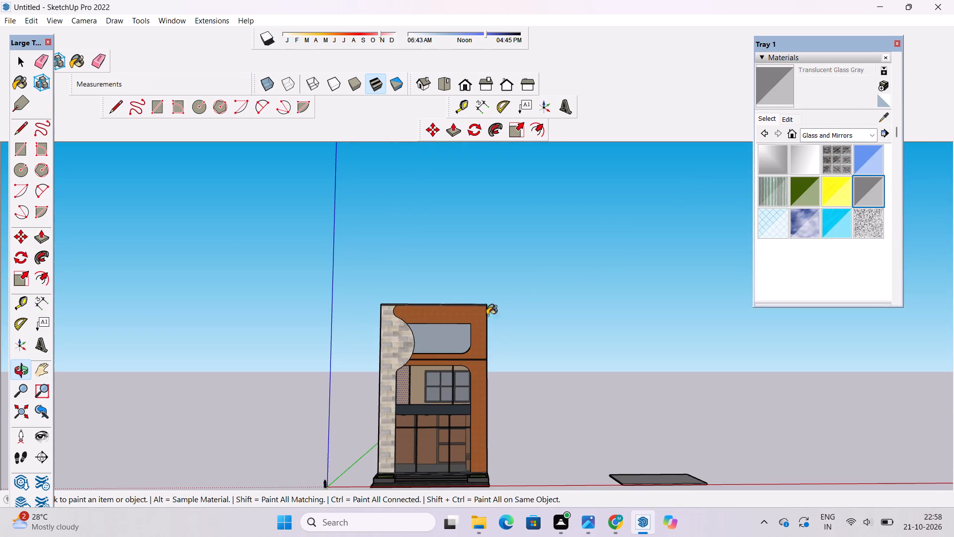
click(442, 340)
Lighten the upper window's translucent gray glass material to a pale gray using the color wheel's brightness setting.
click(788, 124)
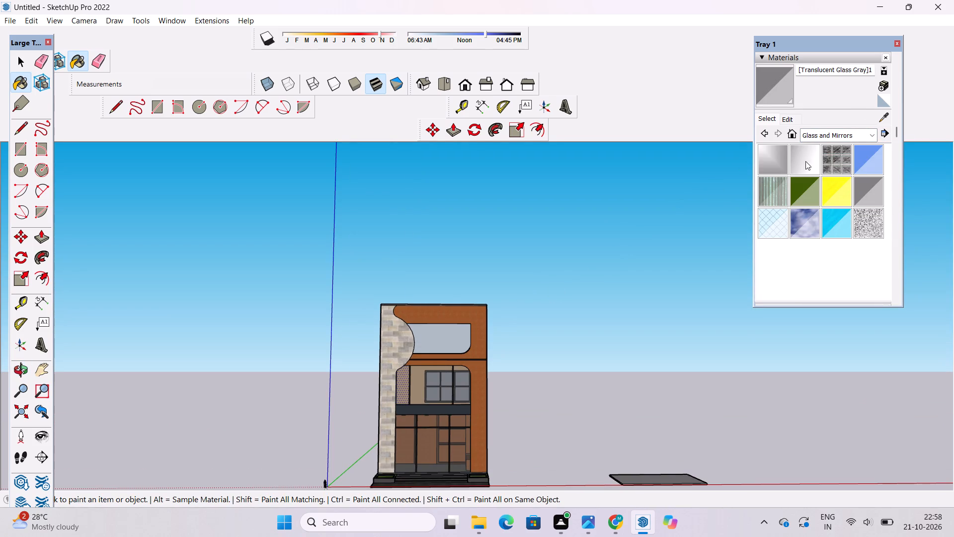
click(792, 123)
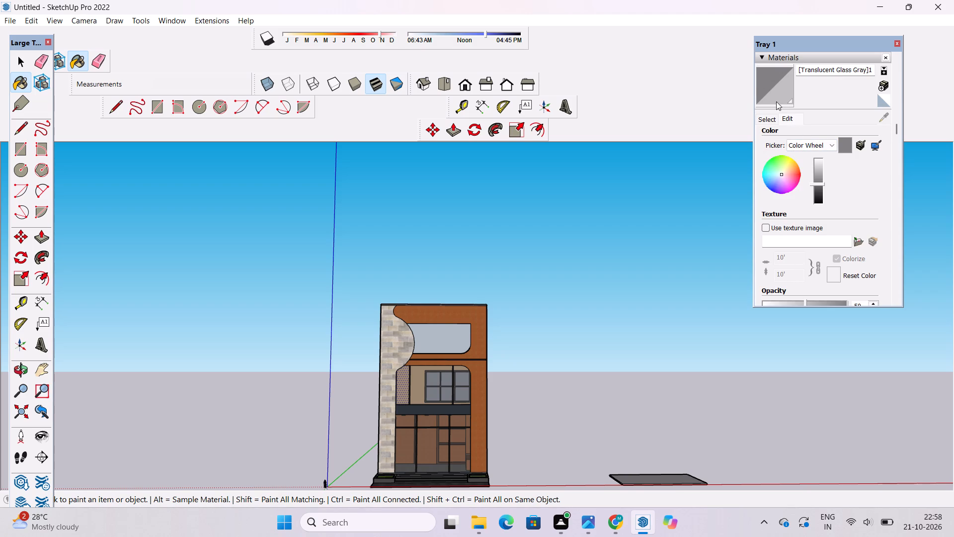
click(816, 174)
click(816, 169)
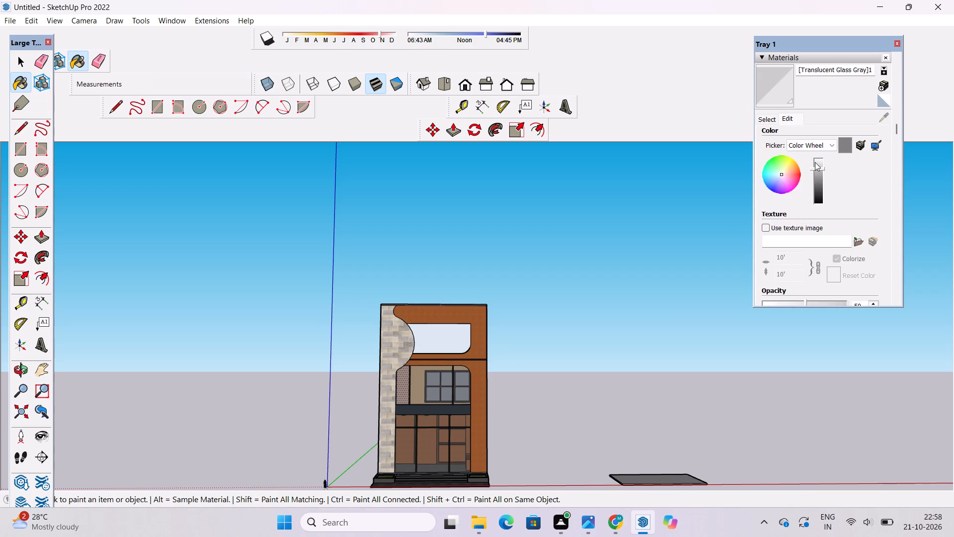
click(815, 162)
click(815, 160)
click(816, 167)
click(818, 173)
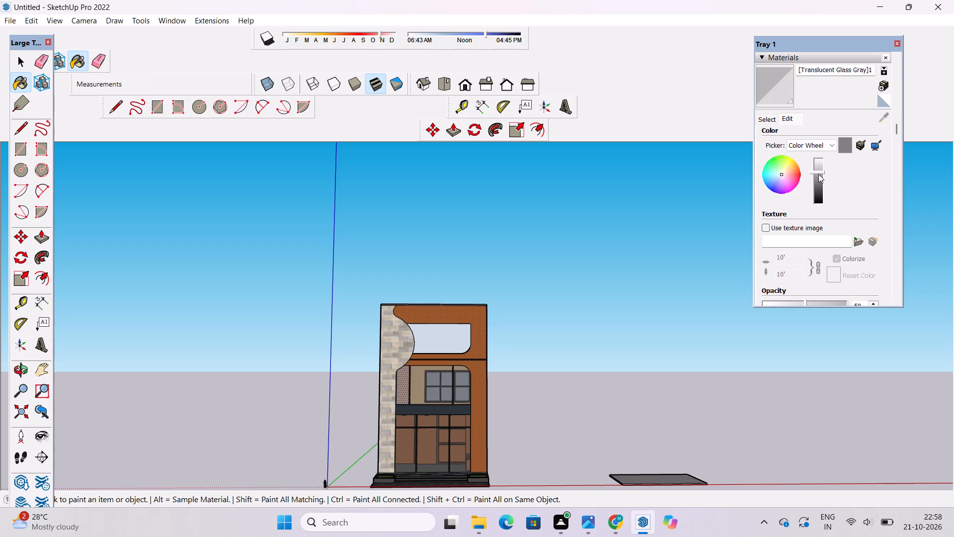
click(818, 174)
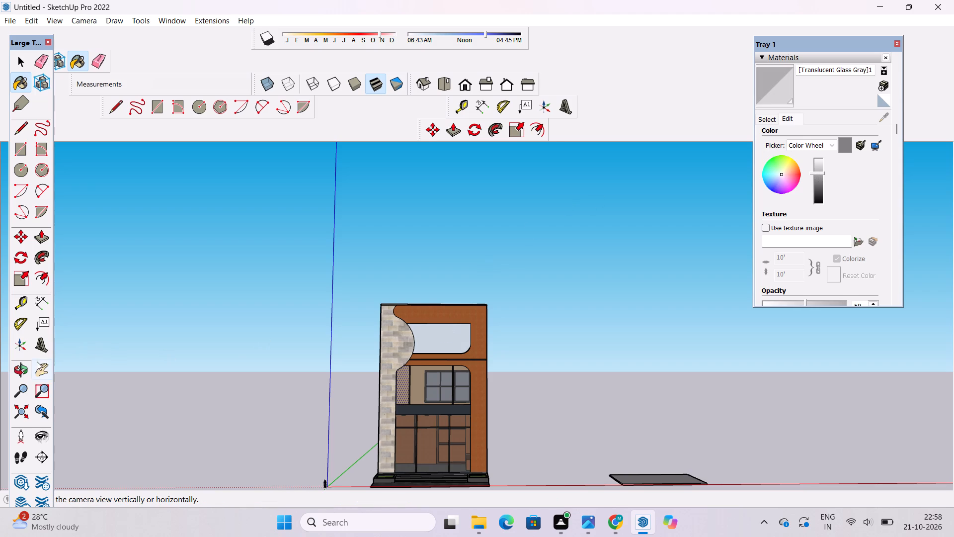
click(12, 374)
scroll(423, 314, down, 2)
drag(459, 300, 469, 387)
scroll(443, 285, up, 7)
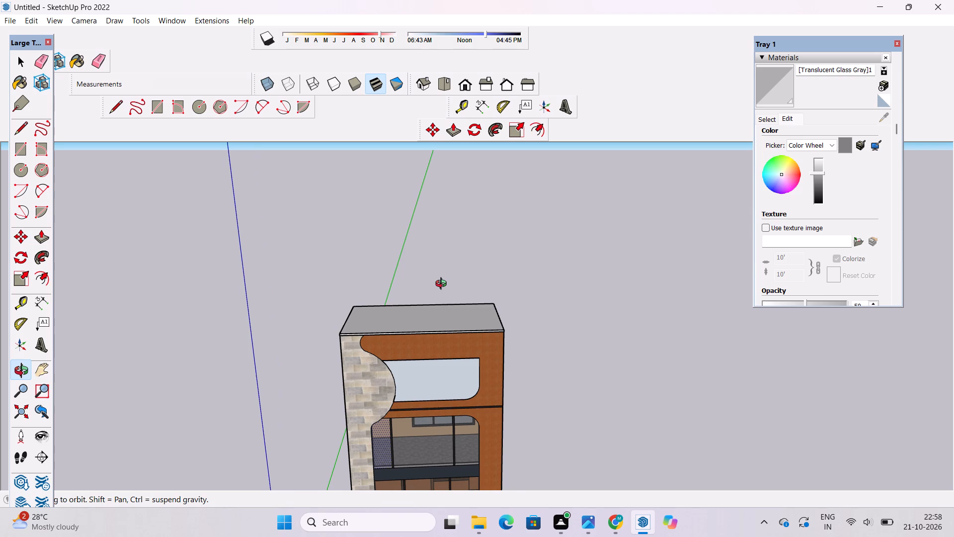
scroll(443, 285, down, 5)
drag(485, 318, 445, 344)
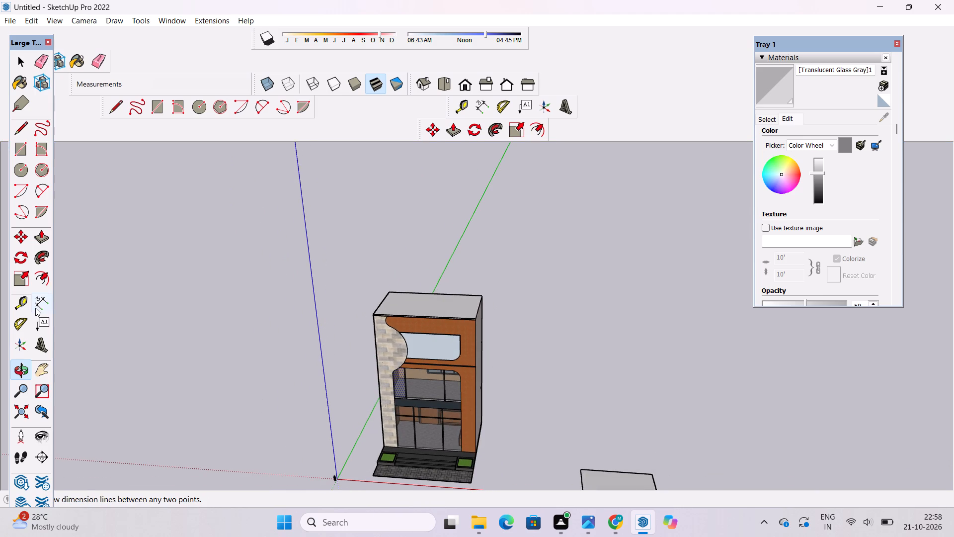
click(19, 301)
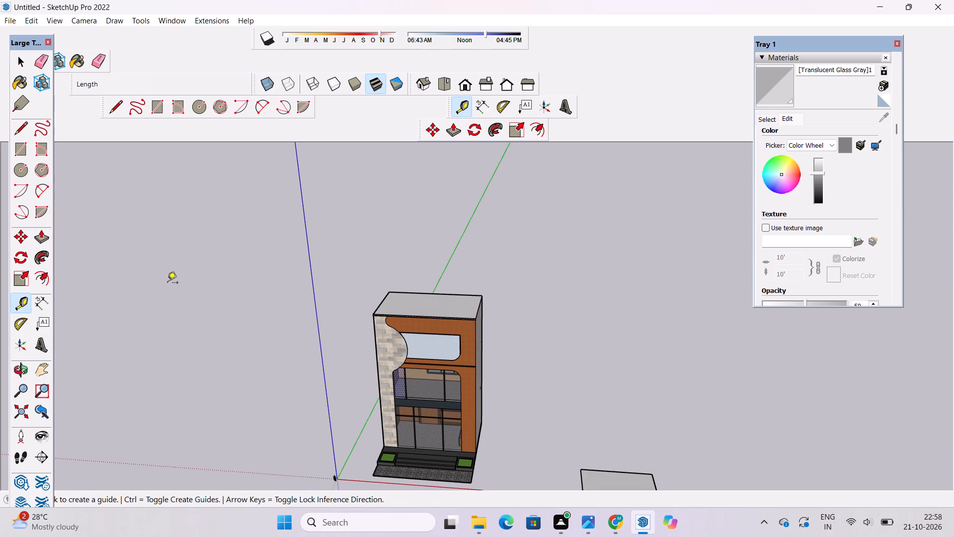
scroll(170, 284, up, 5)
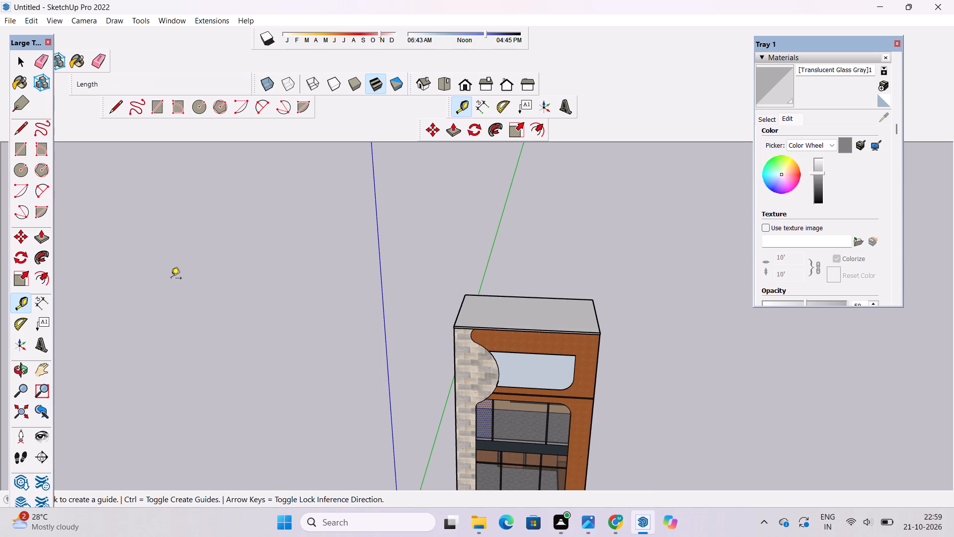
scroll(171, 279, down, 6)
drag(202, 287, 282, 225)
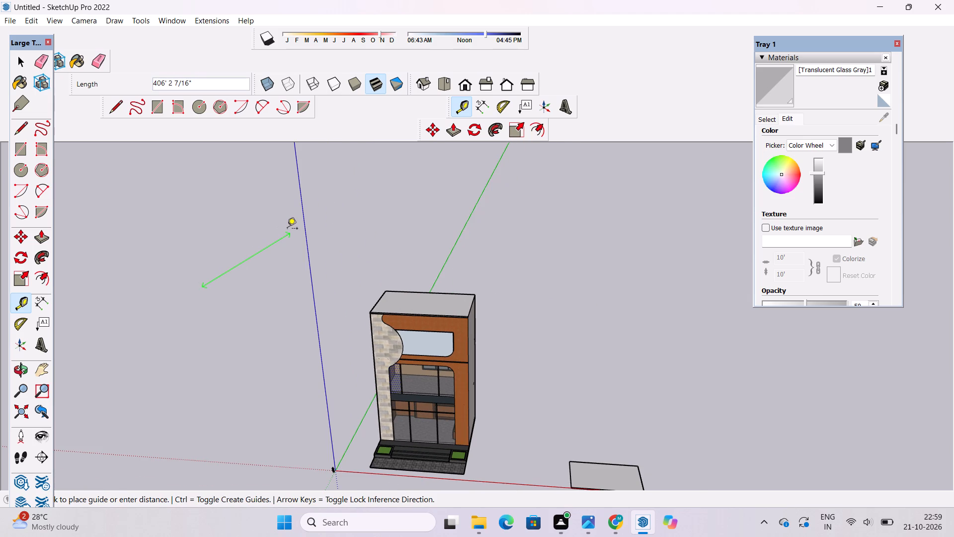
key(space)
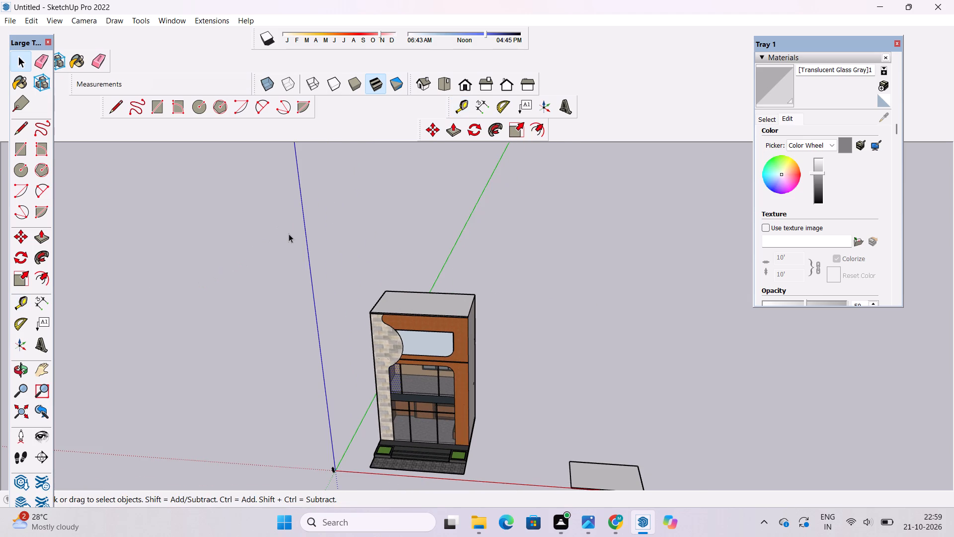
Examine the entrance steps, planters and ground-floor glazing up close from the side and front.
key(o)
shift+drag(362, 362, 362, 309)
drag(362, 310, 563, 303)
drag(552, 327, 537, 289)
scroll(463, 362, up, 5)
shift+drag(371, 398, 363, 378)
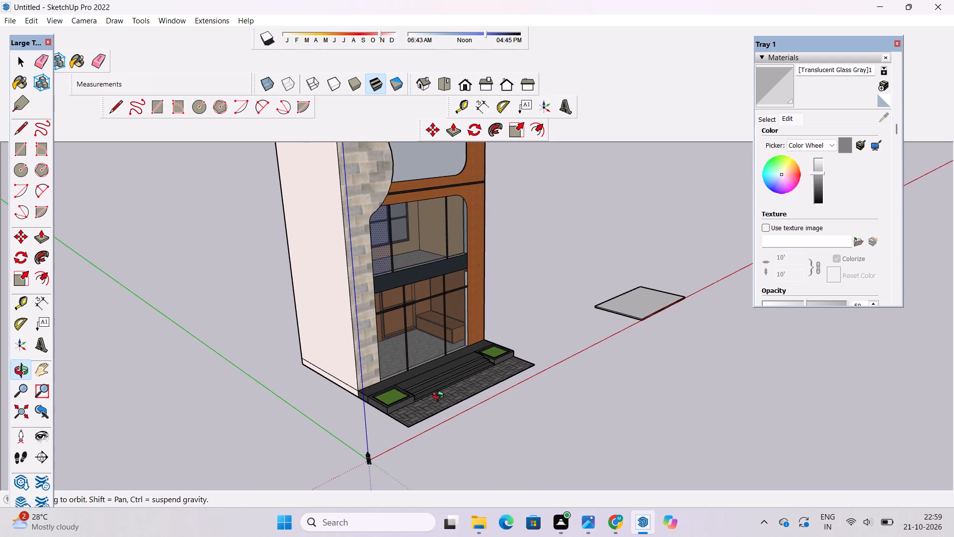
drag(441, 397, 351, 406)
scroll(423, 400, up, 3)
shift+drag(425, 399, 416, 409)
drag(418, 414, 384, 391)
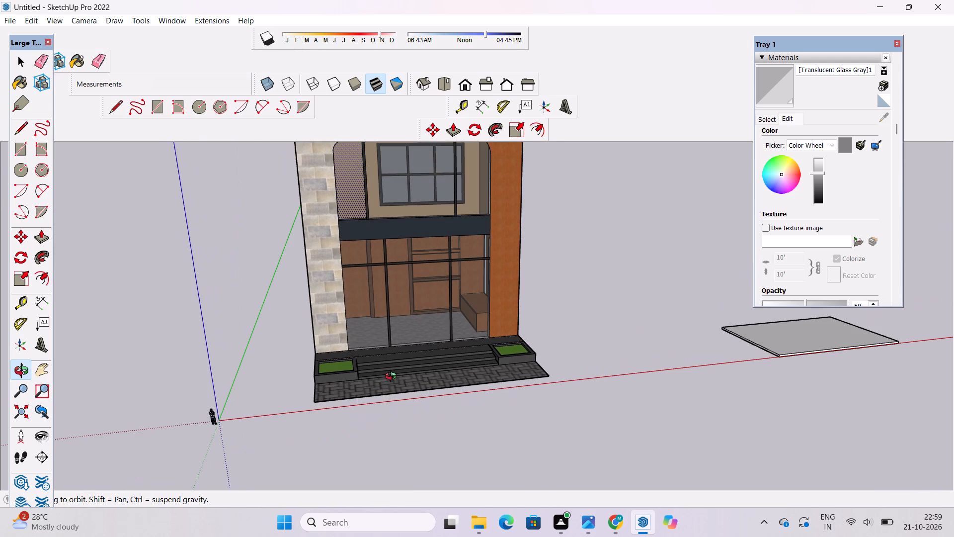
scroll(393, 377, down, 1)
shift+drag(393, 377, 398, 390)
click(398, 385)
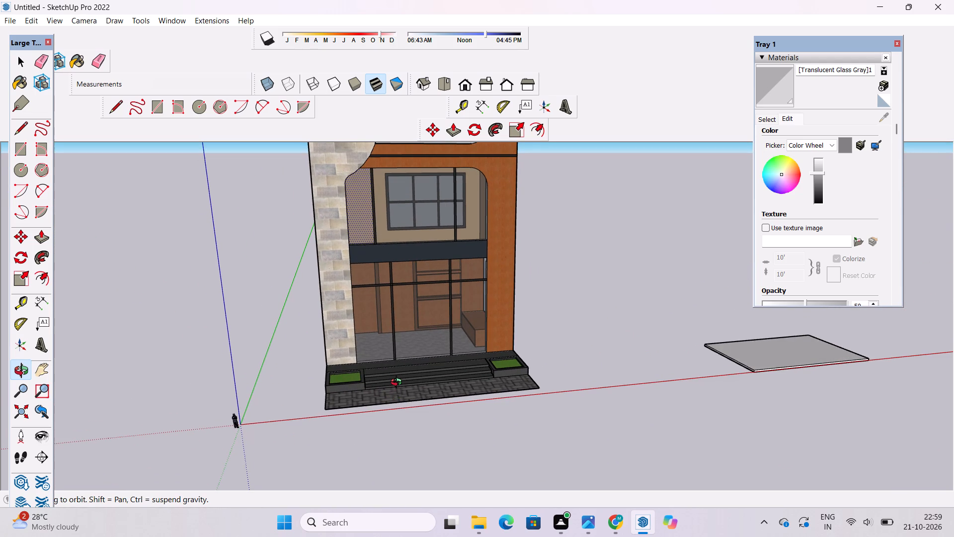
Examine the whole building with its lightened upper window from the front, both sides and above.
scroll(396, 412, down, 3)
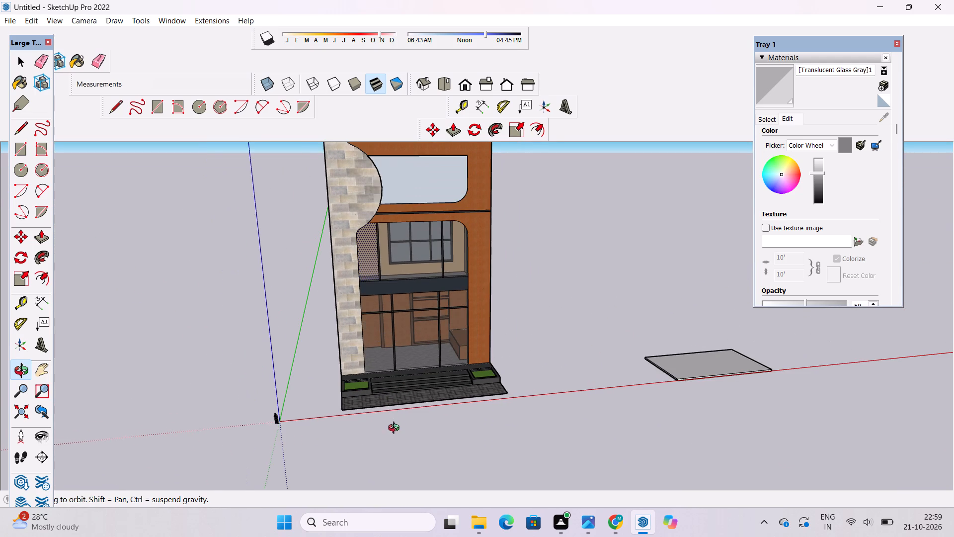
drag(396, 429, 396, 412)
shift+drag(414, 389, 419, 421)
scroll(419, 421, down, 4)
drag(337, 425, 336, 426)
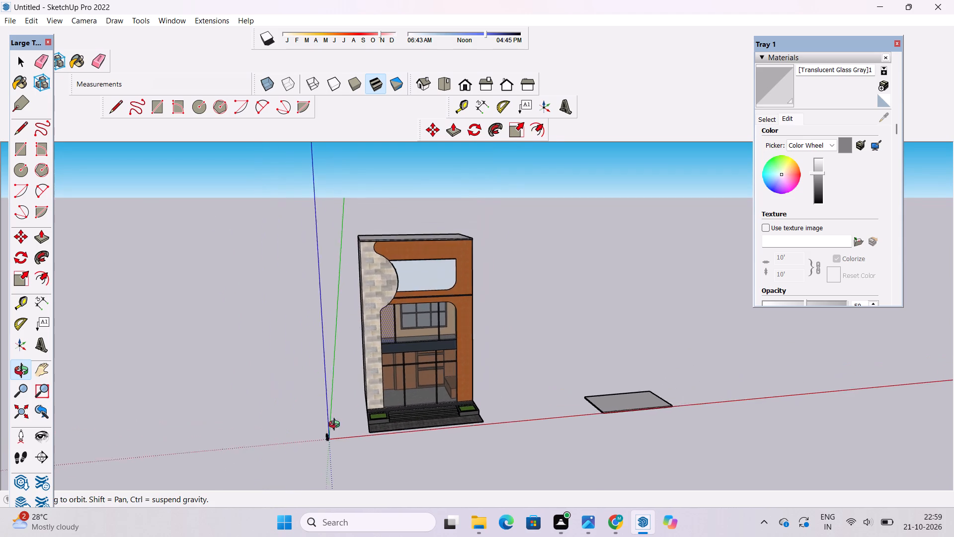
drag(336, 426, 615, 404)
shift+drag(615, 404, 603, 410)
drag(603, 410, 299, 436)
shift+drag(299, 436, 333, 434)
drag(457, 433, 324, 431)
scroll(468, 410, up, 3)
shift+scroll(468, 410, down, 1)
shift+drag(471, 410, 475, 419)
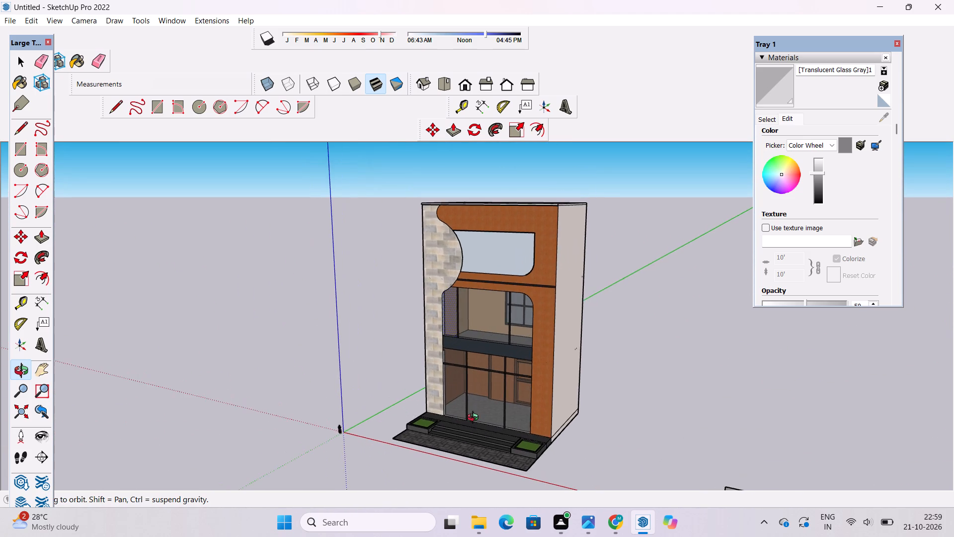
drag(475, 419, 553, 433)
scroll(558, 425, down, 3)
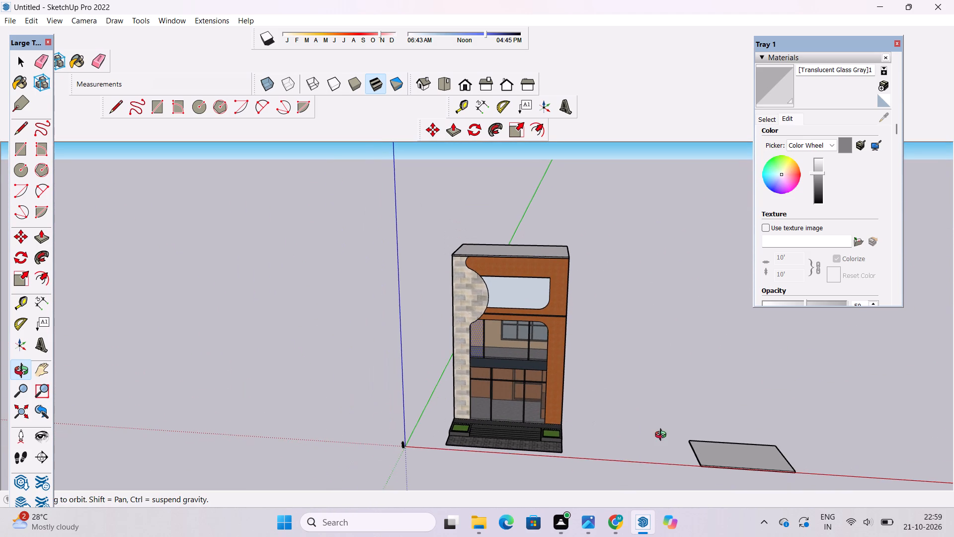
scroll(543, 385, up, 3)
shift+drag(543, 385, 498, 342)
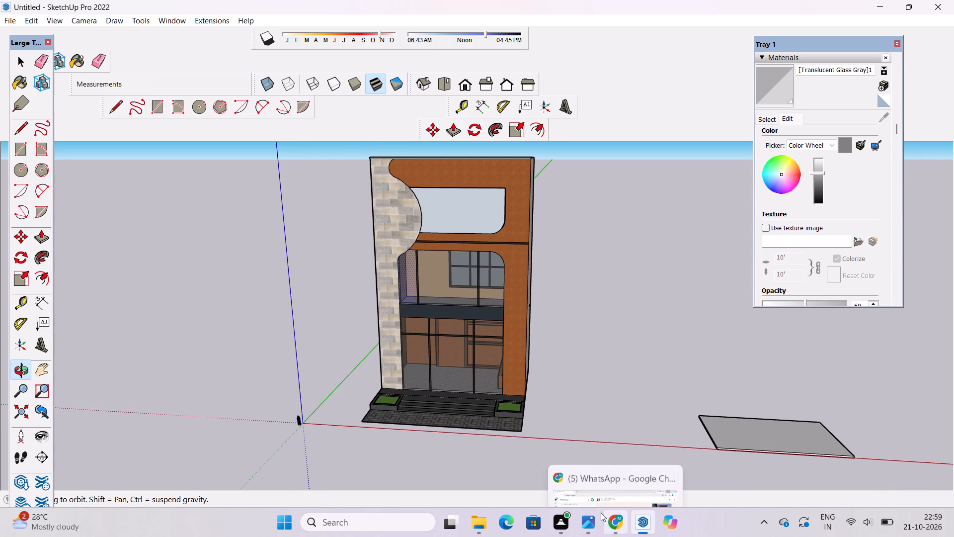
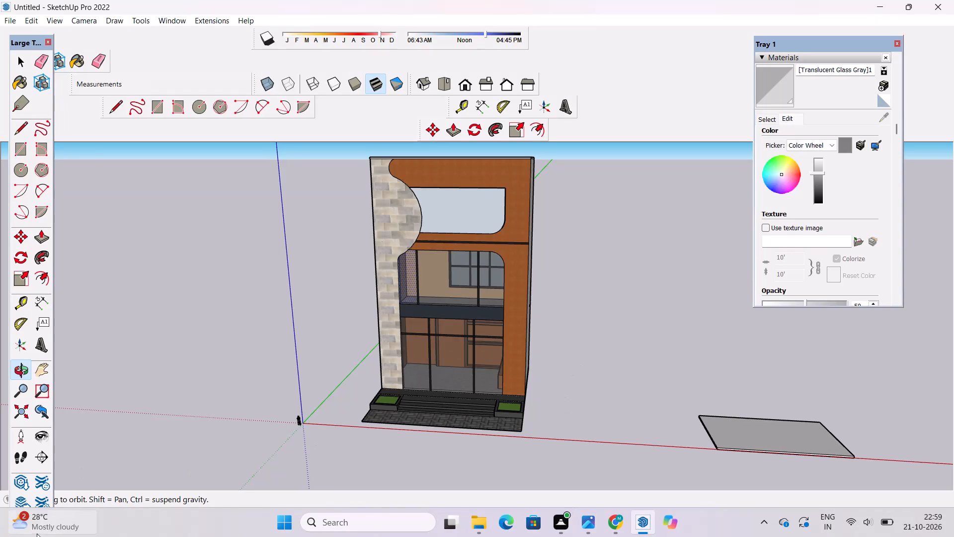
Examine the building's front facade and its stone-clad side from several angles.
shift+drag(462, 313, 436, 336)
scroll(435, 338, down, 1)
drag(211, 339, 346, 298)
shift+drag(363, 288, 333, 324)
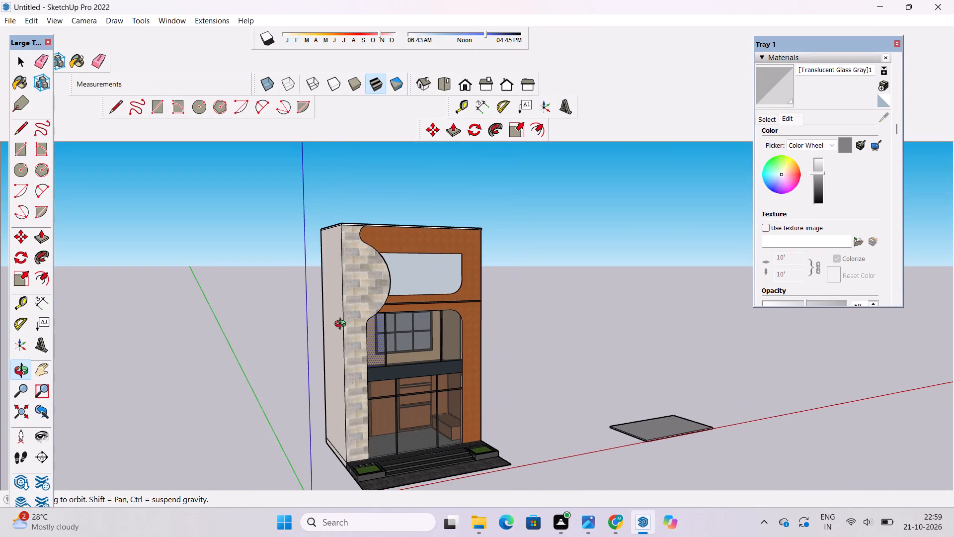
scroll(342, 325, up, 1)
shift+drag(342, 326, 337, 312)
drag(337, 312, 281, 310)
scroll(279, 308, down, 1)
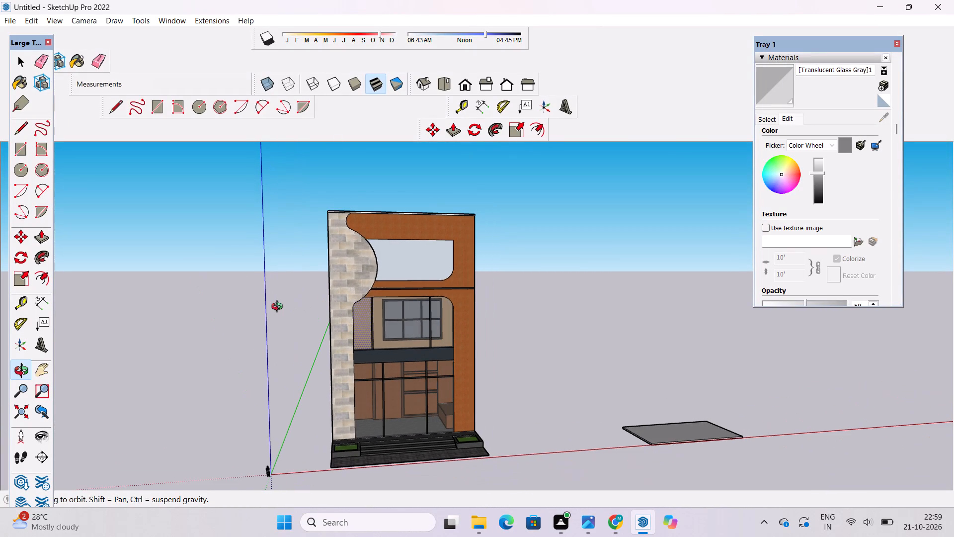
shift+drag(301, 316, 259, 321)
drag(281, 317, 280, 276)
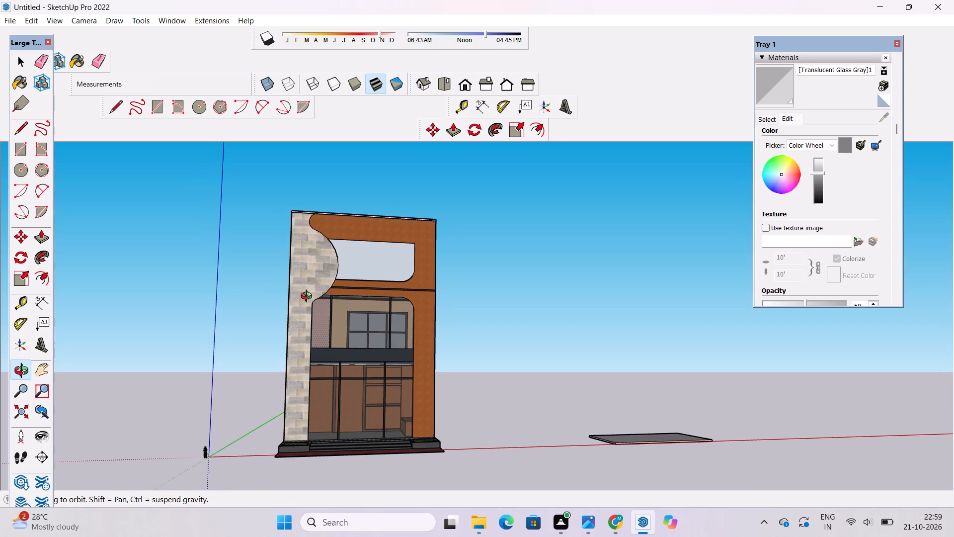
Paint the upper-floor room's ceiling around the round lights with the Wood Cherry Original material from the Wood collection.
scroll(349, 310, up, 7)
drag(349, 310, 349, 257)
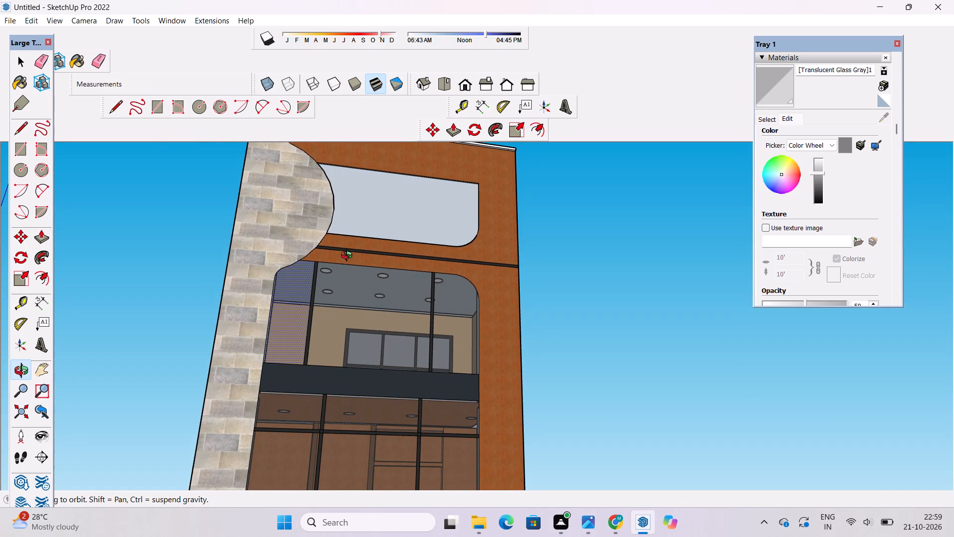
scroll(349, 261, up, 3)
shift+drag(349, 261, 305, 271)
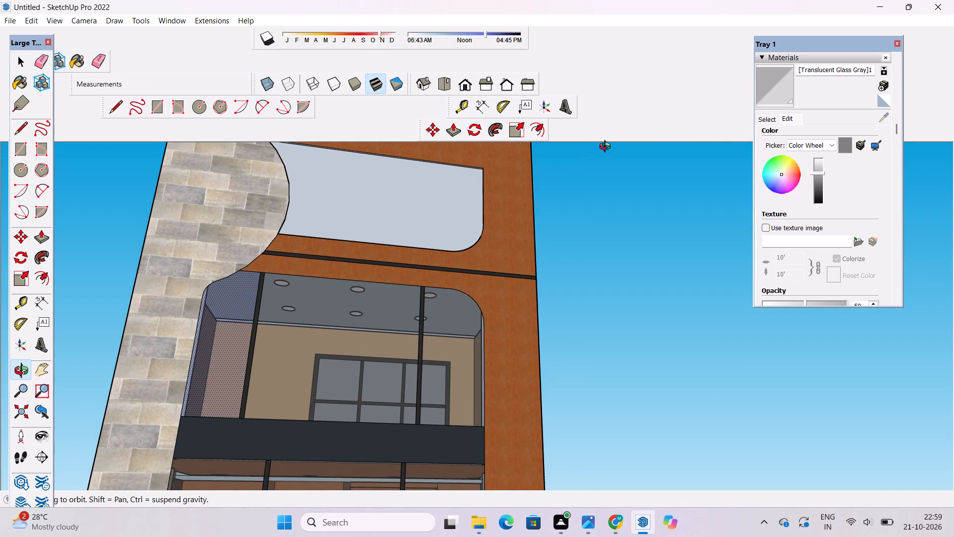
click(753, 120)
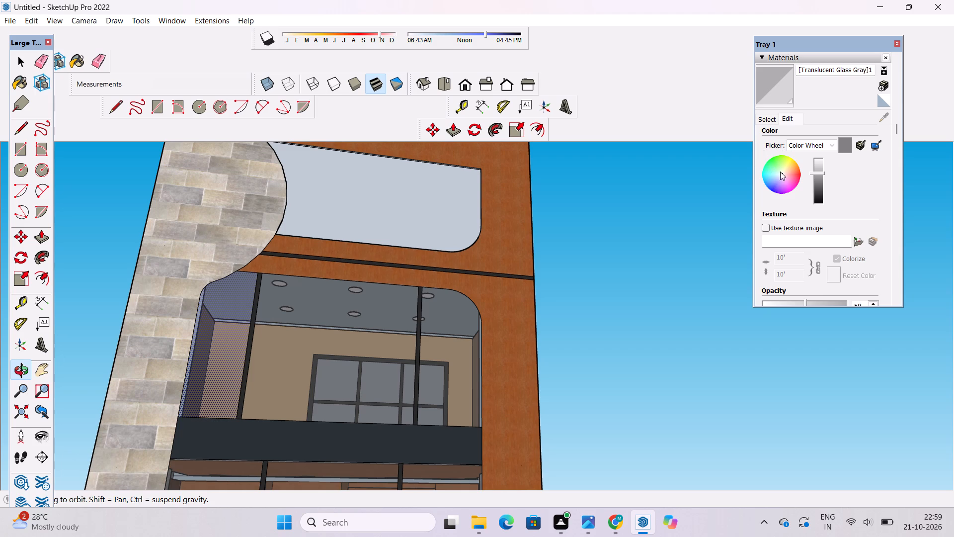
scroll(794, 178, up, 1)
scroll(782, 133, down, 1)
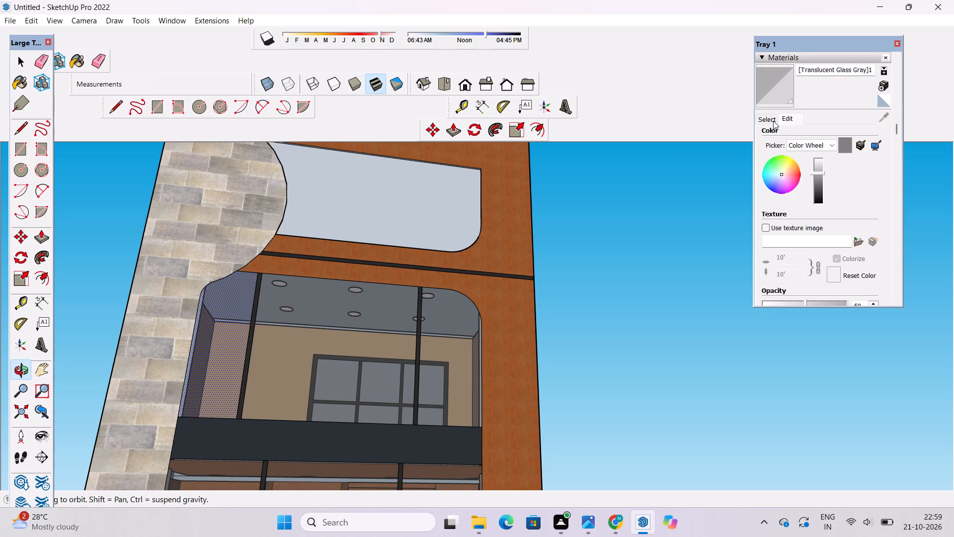
click(773, 121)
click(820, 136)
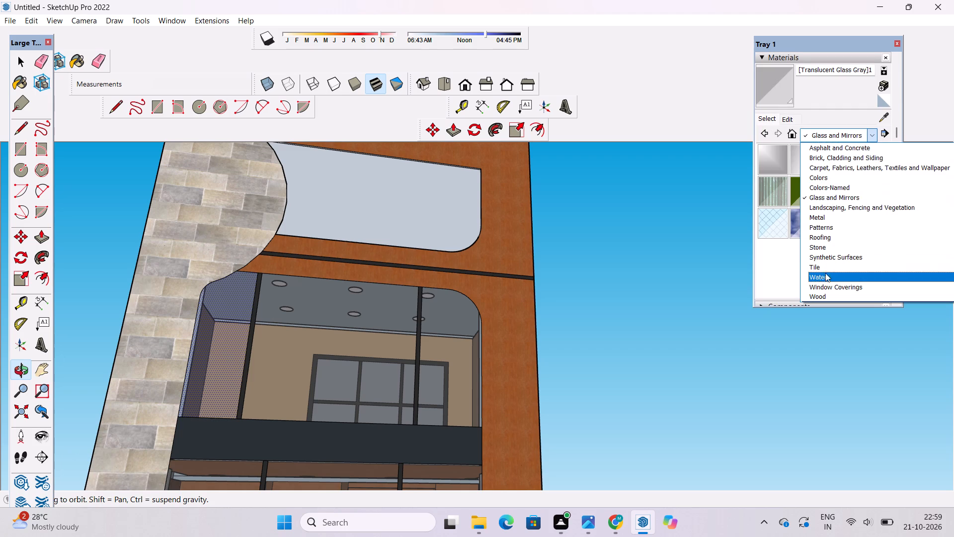
click(823, 292)
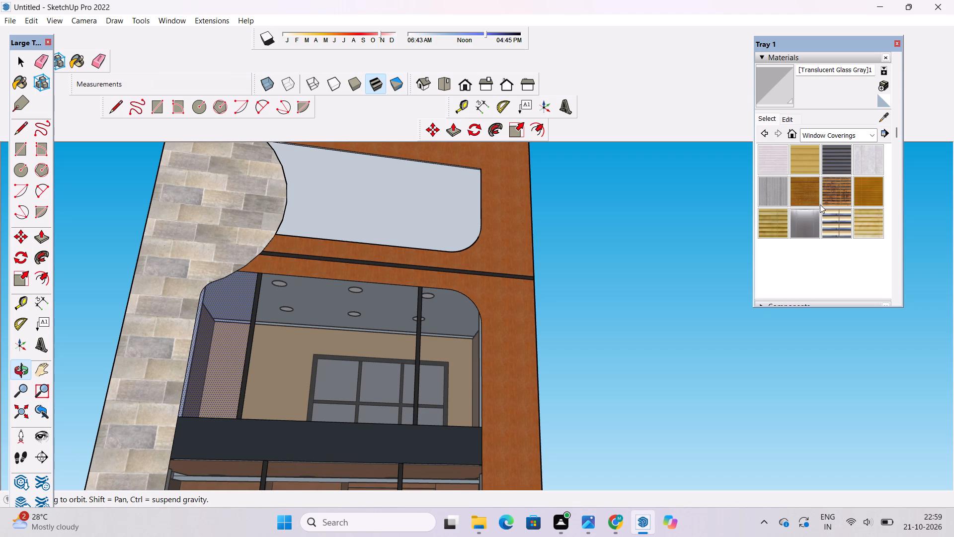
click(805, 133)
click(824, 296)
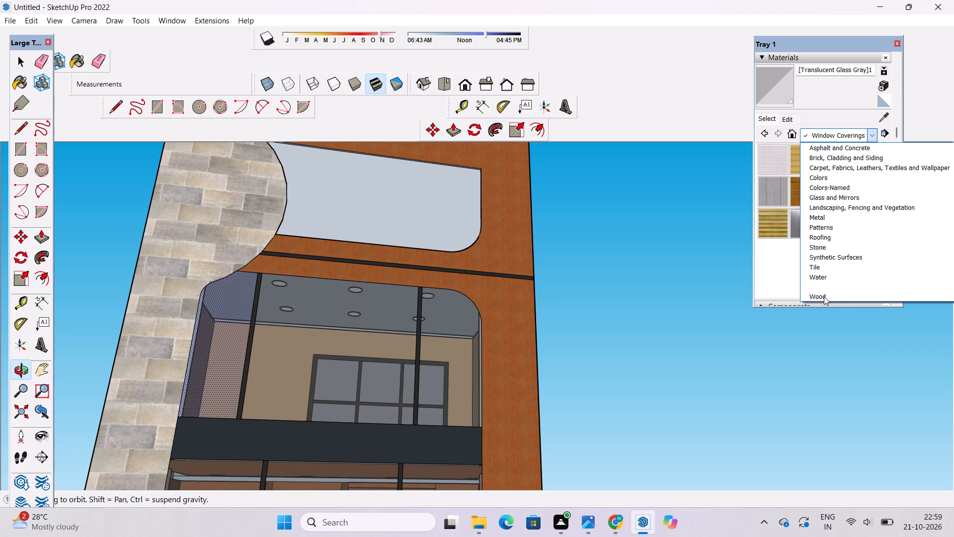
click(839, 164)
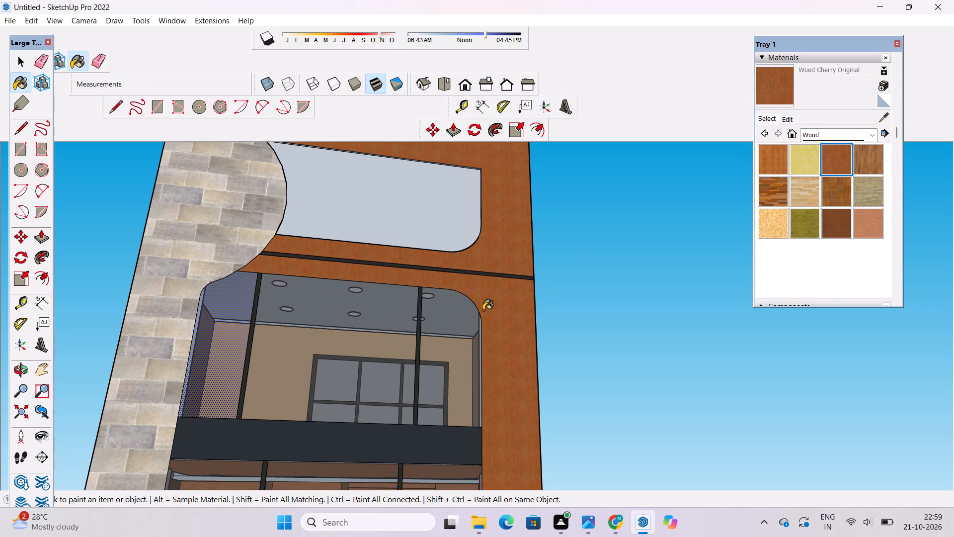
scroll(417, 303, up, 20)
scroll(417, 303, up, 11)
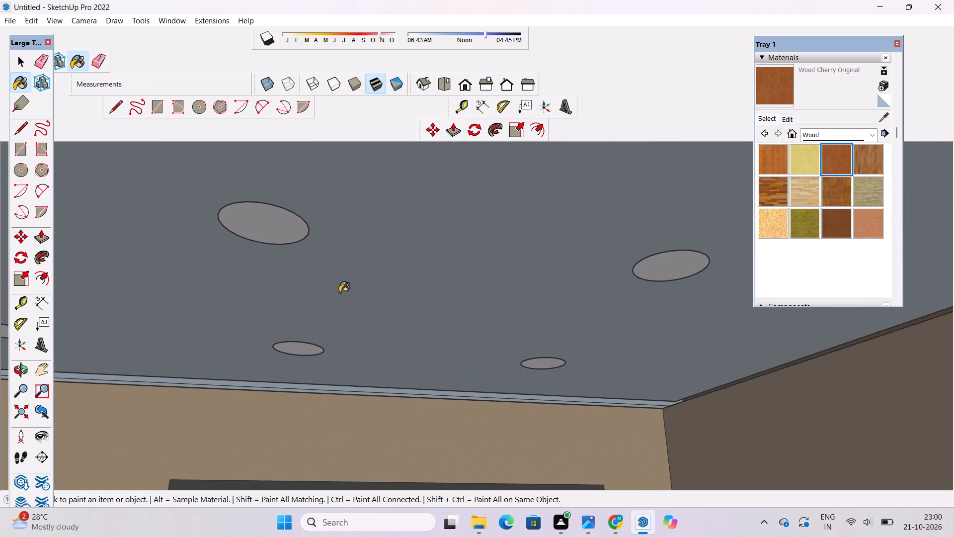
scroll(339, 292, up, 20)
scroll(339, 292, up, 20)
scroll(339, 292, up, 2)
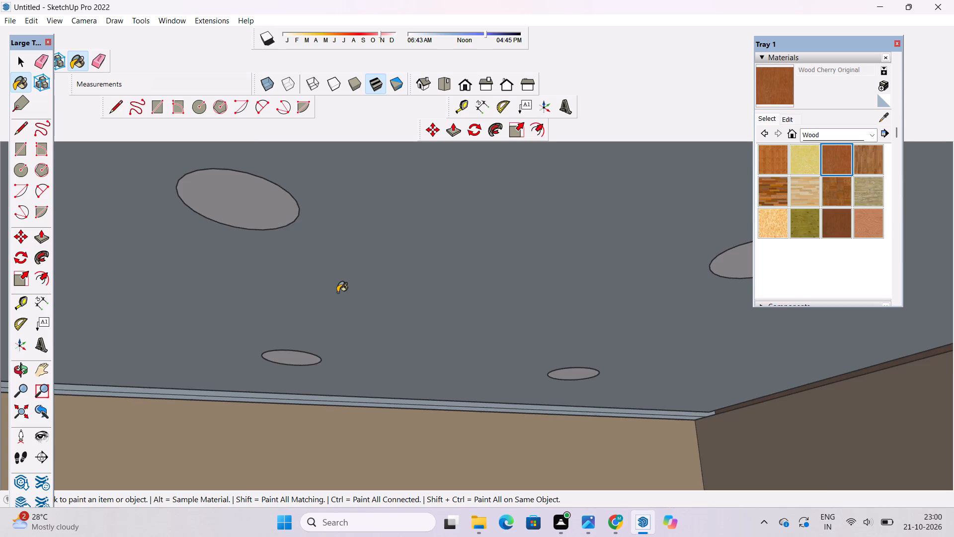
scroll(337, 292, up, 14)
click(337, 292)
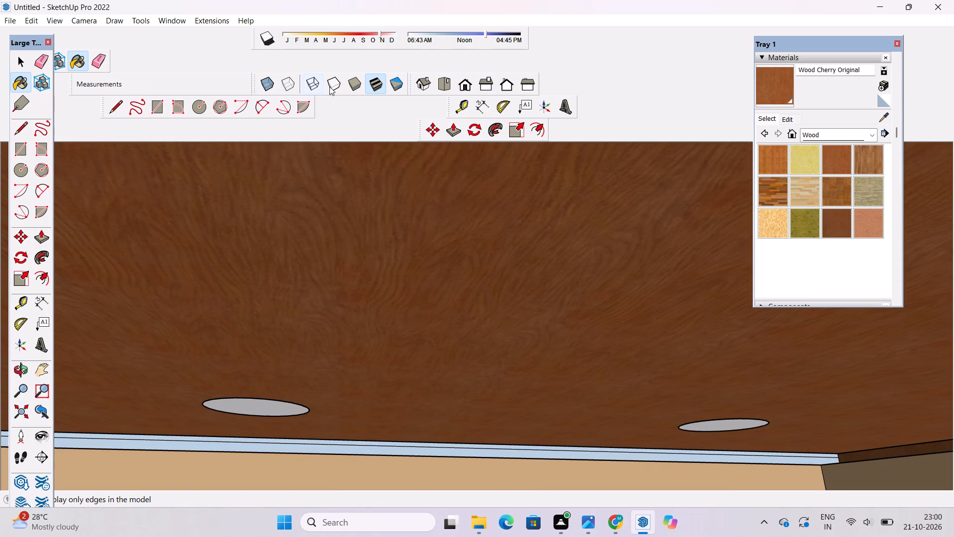
Examine the whole building from the standard front view and slightly angled views.
click(469, 86)
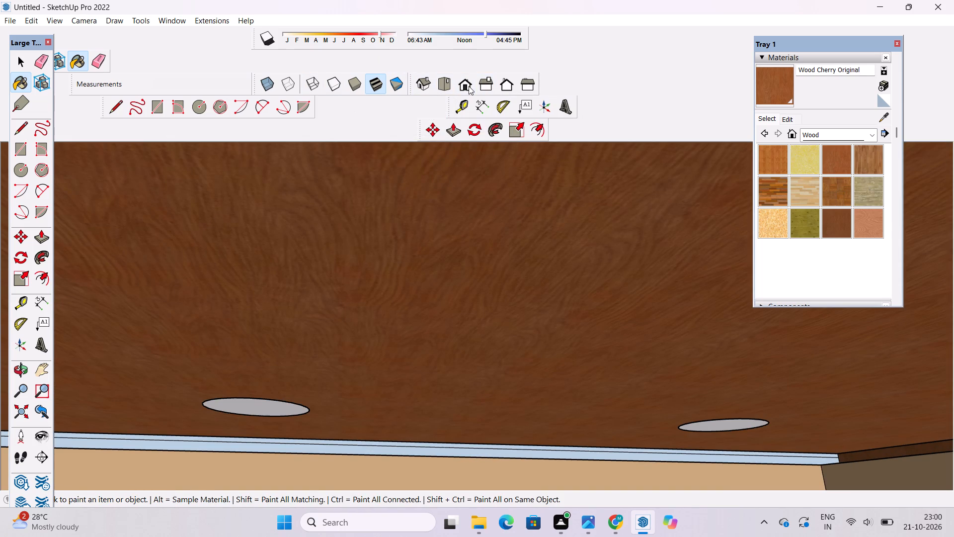
scroll(469, 86, down, 20)
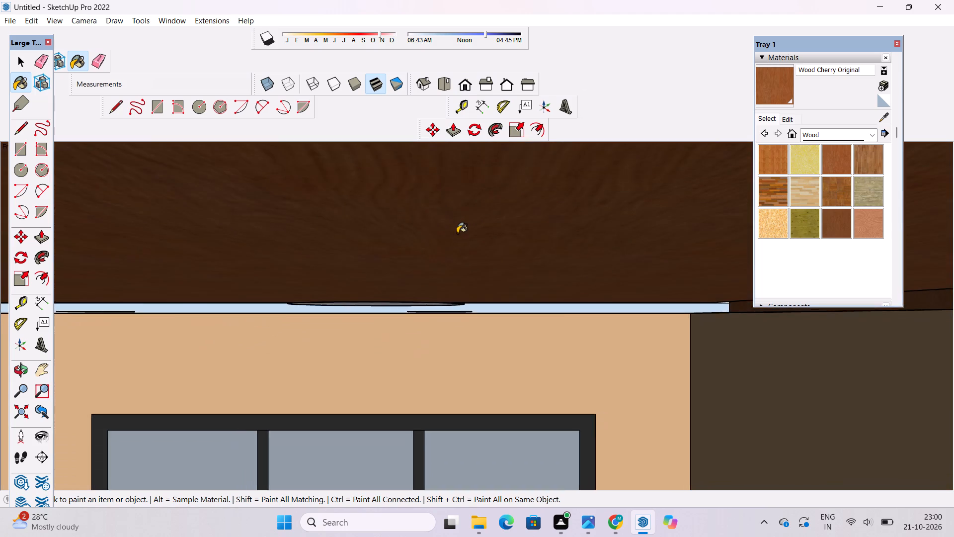
scroll(457, 233, down, 20)
scroll(457, 233, down, 20)
scroll(457, 233, down, 8)
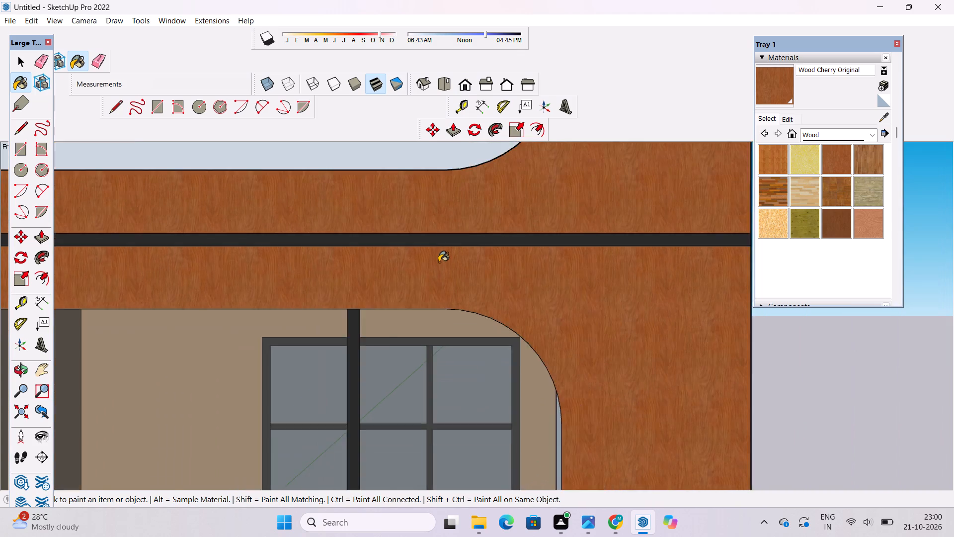
scroll(439, 262, down, 20)
scroll(439, 262, down, 4)
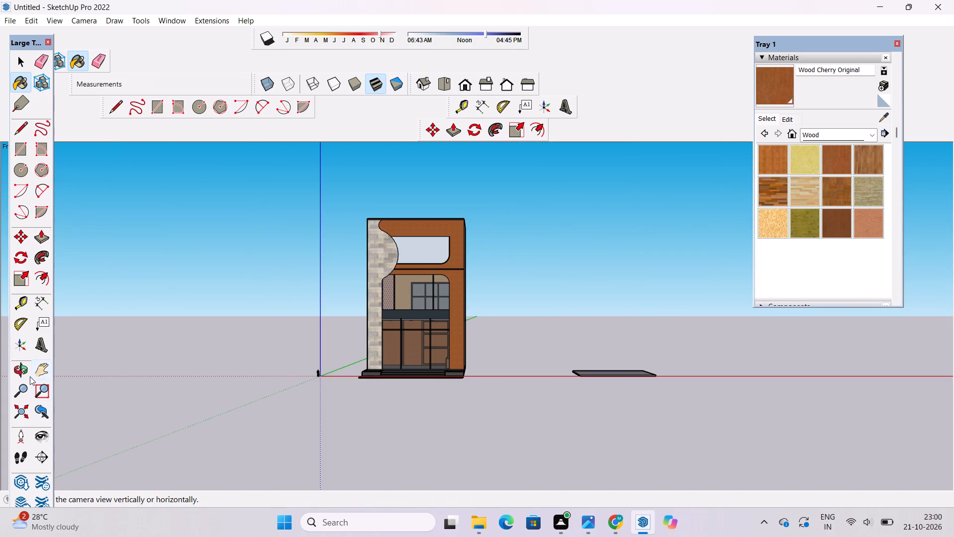
click(24, 373)
shift+drag(187, 349, 126, 358)
drag(195, 377, 239, 379)
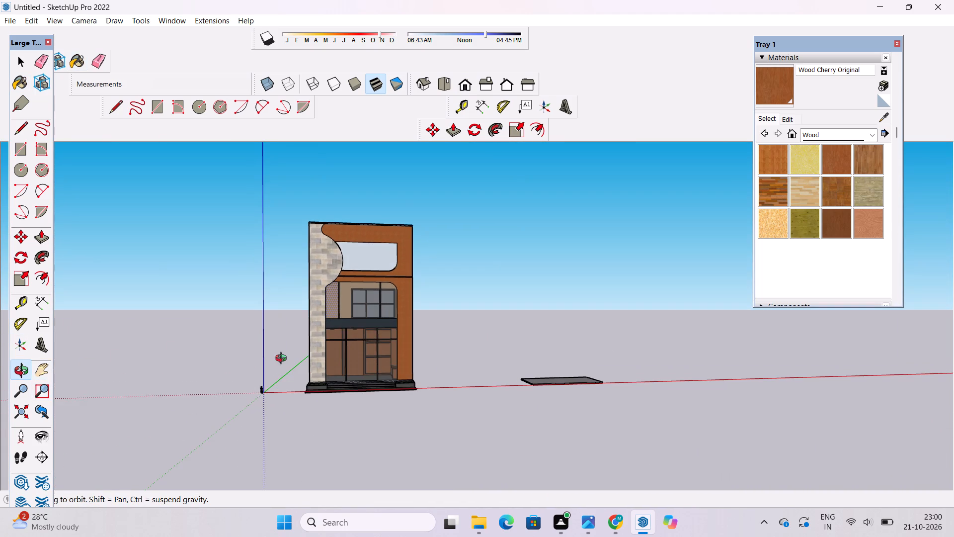
scroll(283, 358, up, 2)
shift+drag(284, 356, 193, 365)
click(192, 364)
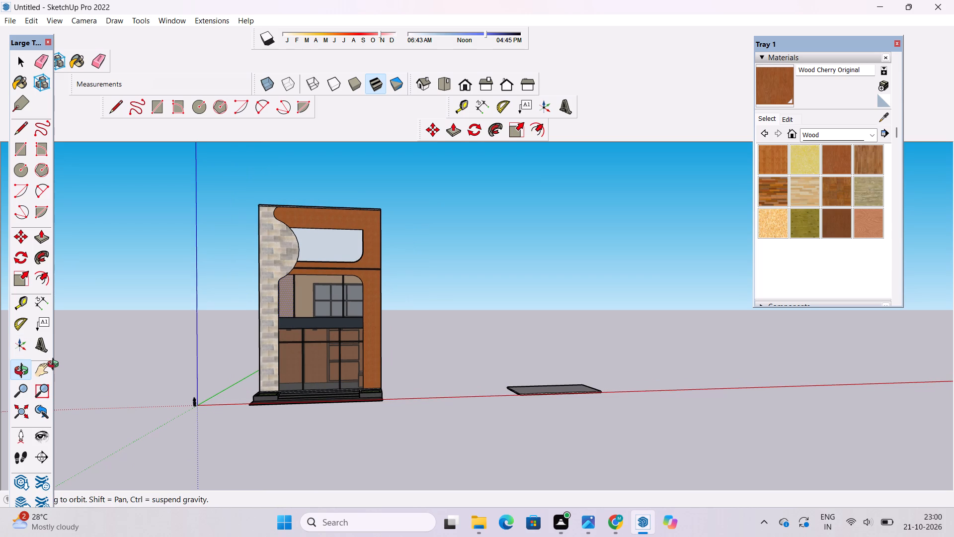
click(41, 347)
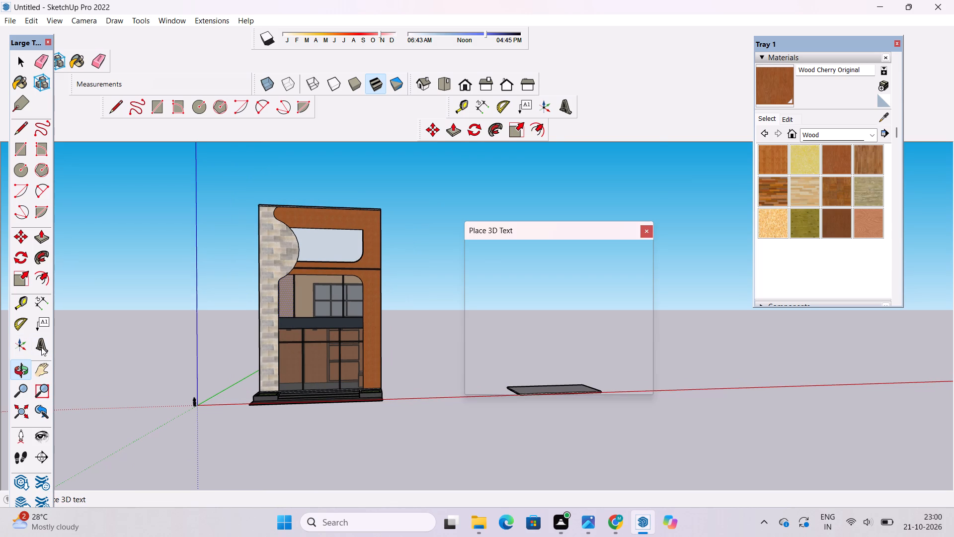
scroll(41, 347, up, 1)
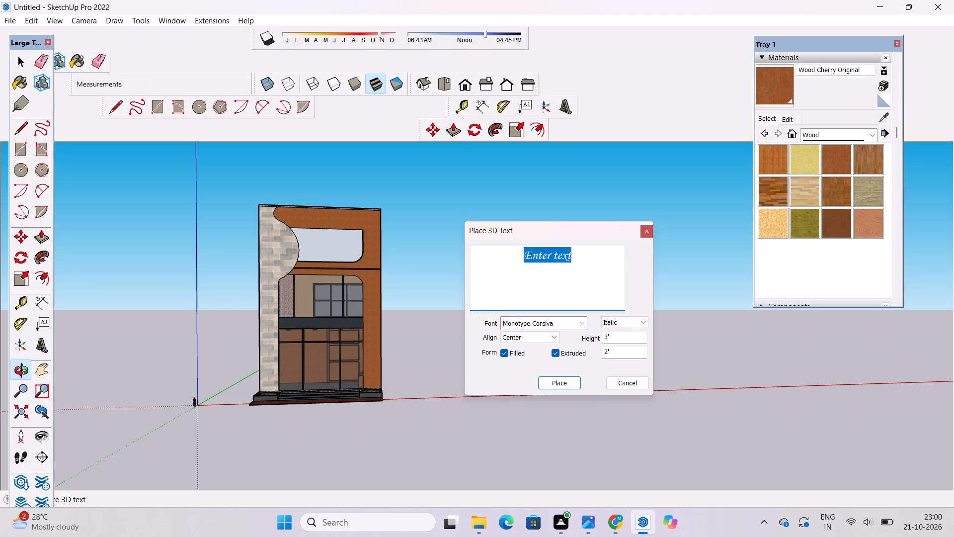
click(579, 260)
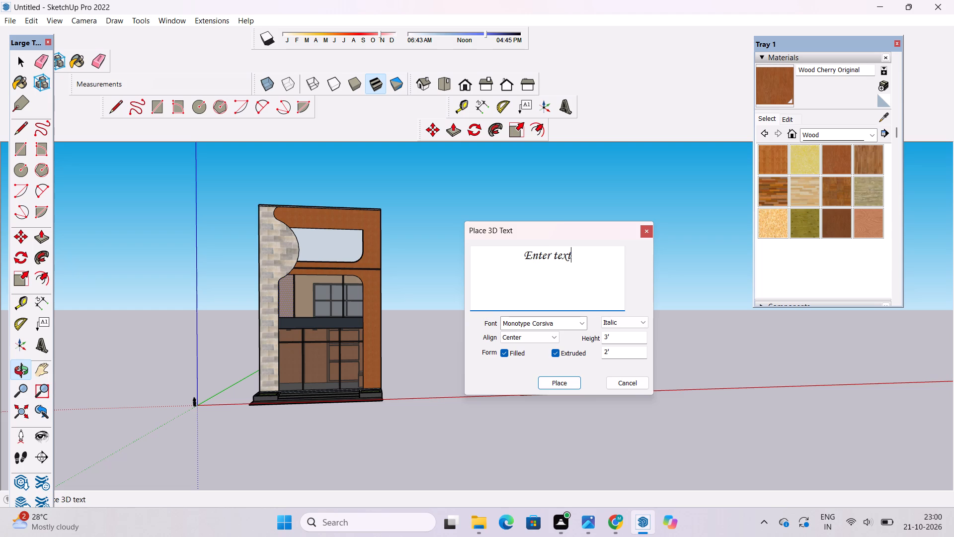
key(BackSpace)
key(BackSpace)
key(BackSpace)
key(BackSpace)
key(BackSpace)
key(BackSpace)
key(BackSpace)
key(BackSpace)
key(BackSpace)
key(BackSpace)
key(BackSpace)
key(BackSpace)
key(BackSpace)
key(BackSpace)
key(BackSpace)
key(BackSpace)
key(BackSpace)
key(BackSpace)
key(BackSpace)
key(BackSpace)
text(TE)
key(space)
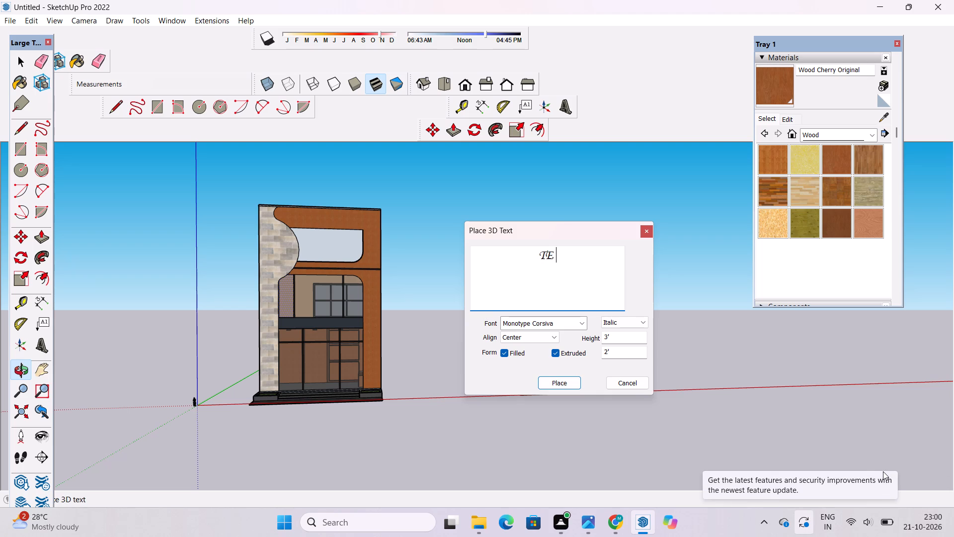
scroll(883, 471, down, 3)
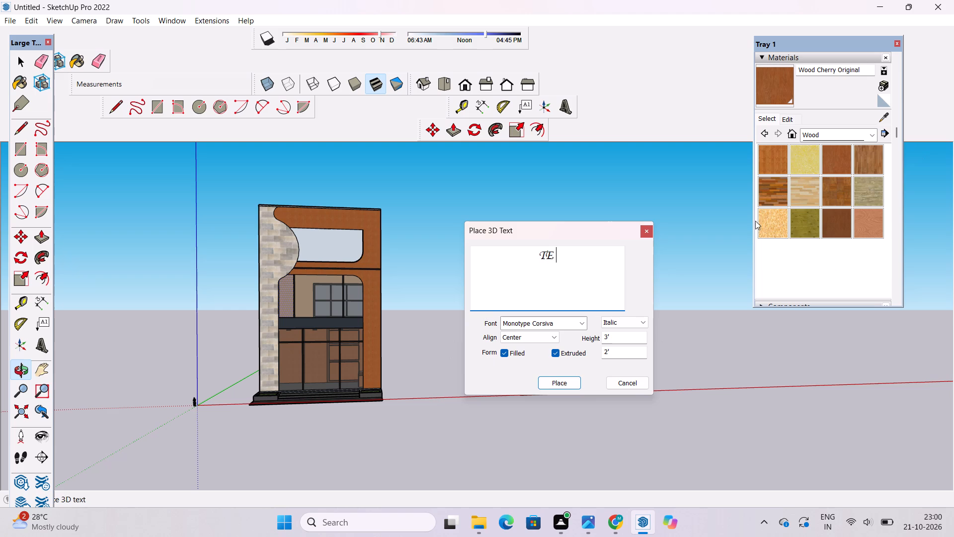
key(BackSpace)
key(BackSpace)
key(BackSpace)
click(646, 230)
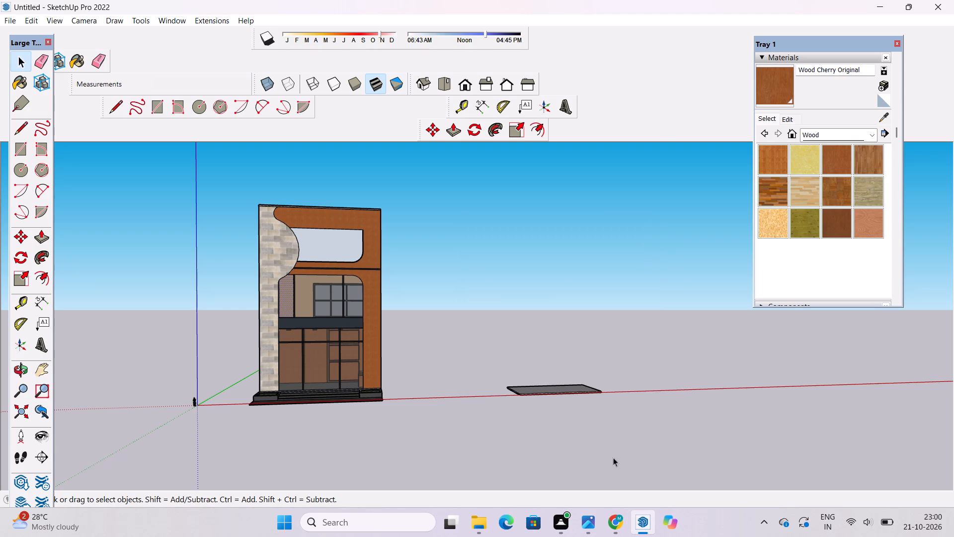
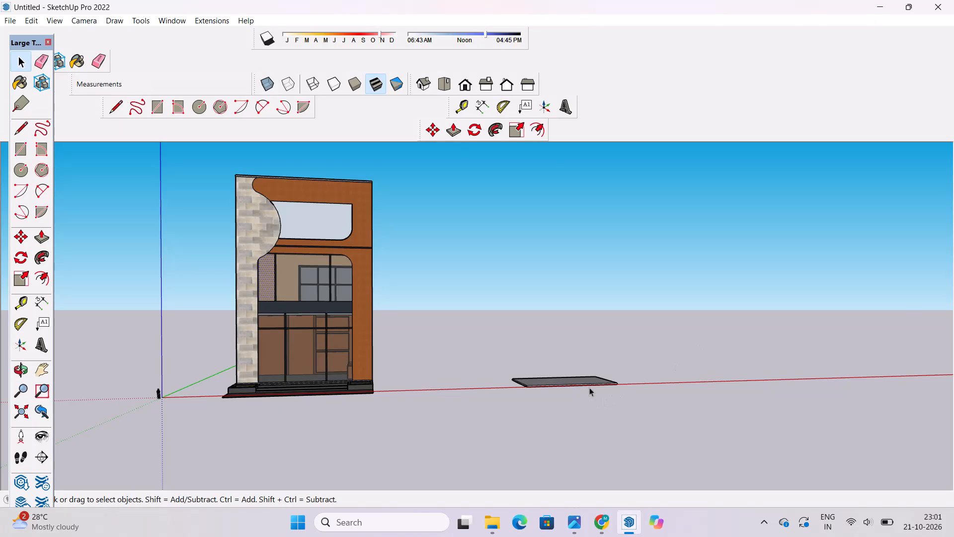
Delete the thin flat slab lying on the red axis away from the building.
click(589, 384)
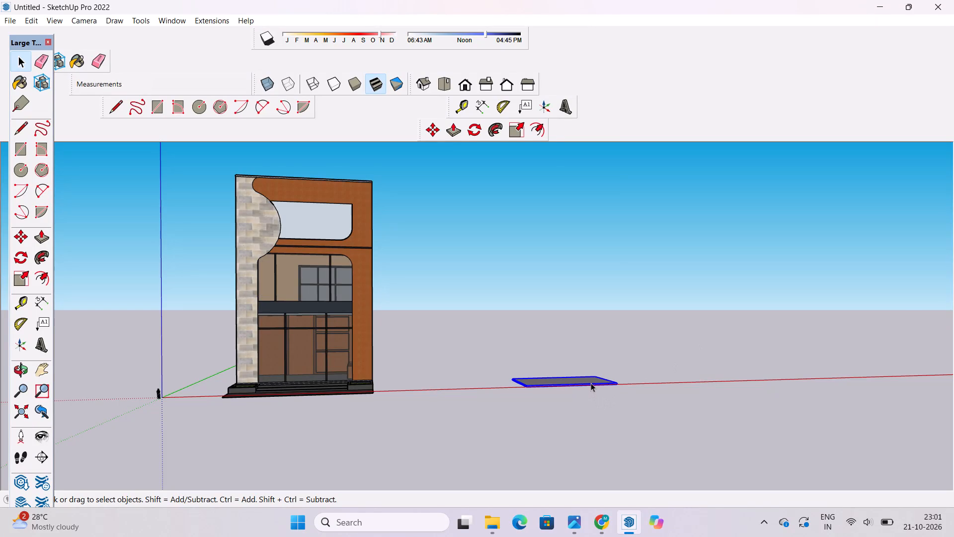
key(Delete)
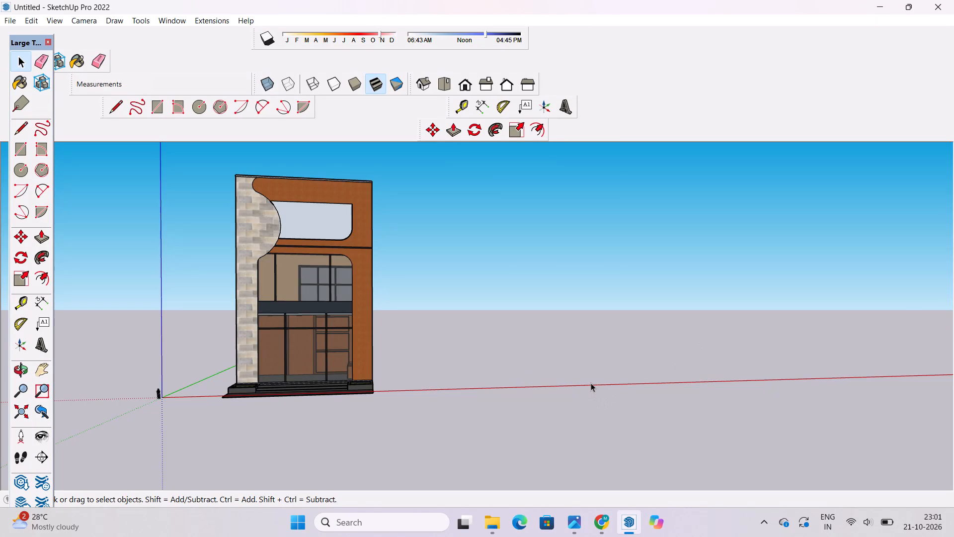
Save the model in the Downloads folder as a SketchUp file named "SKP 123".
key(ctrl+s)
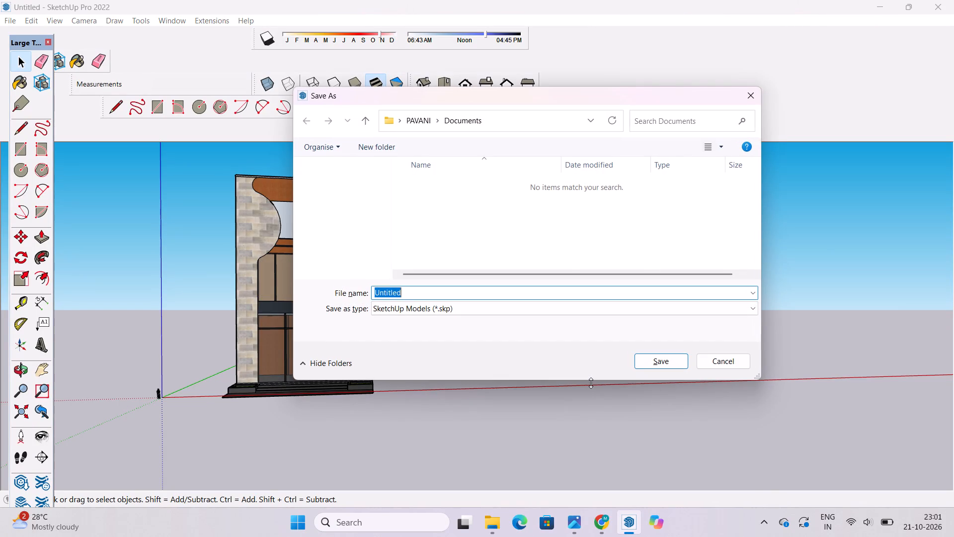
click(363, 271)
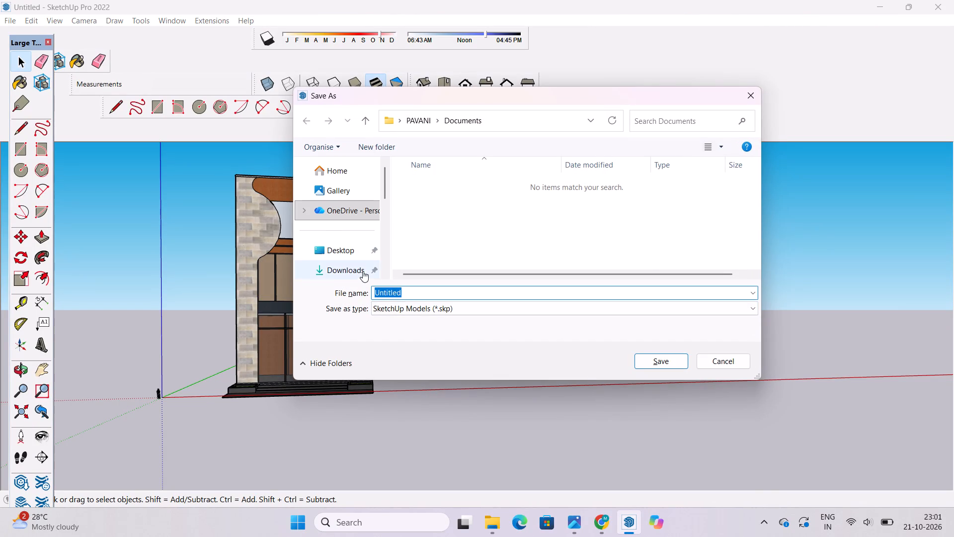
click(405, 292)
click(405, 292)
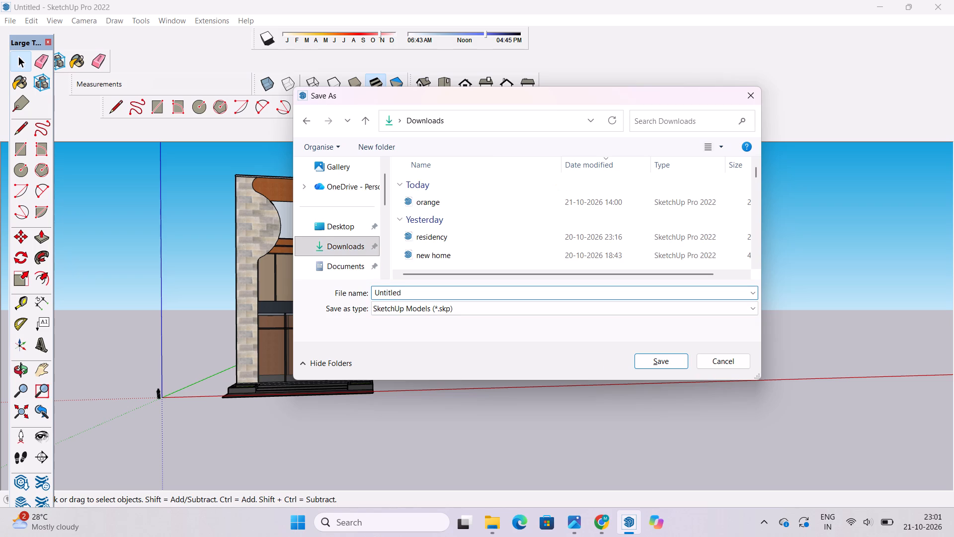
key(BackSpace)
key(BackSpace)
key(BackSpace)
key(BackSpace)
key(BackSpace)
key(BackSpace)
key(BackSpace)
key(BackSpace)
key(BackSpace)
key(BackSpace)
key(BackSpace)
key(BackSpace)
key(BackSpace)
key(BackSpace)
key(BackSpace)
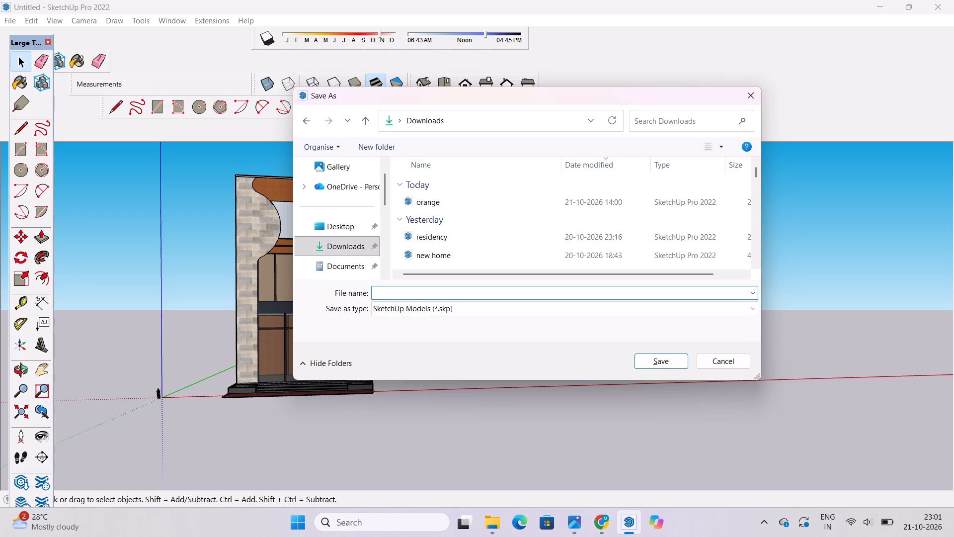
click(405, 292)
key(s)
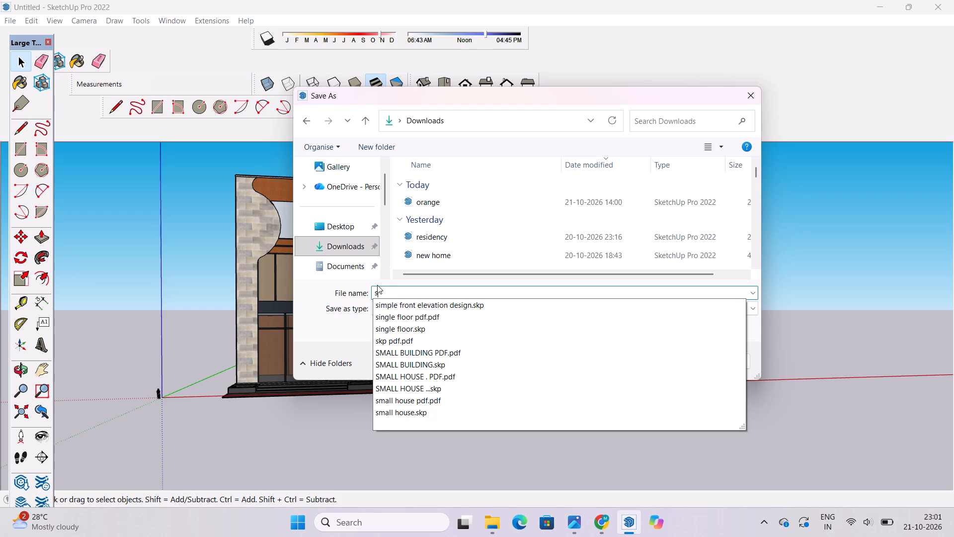
text(kp)
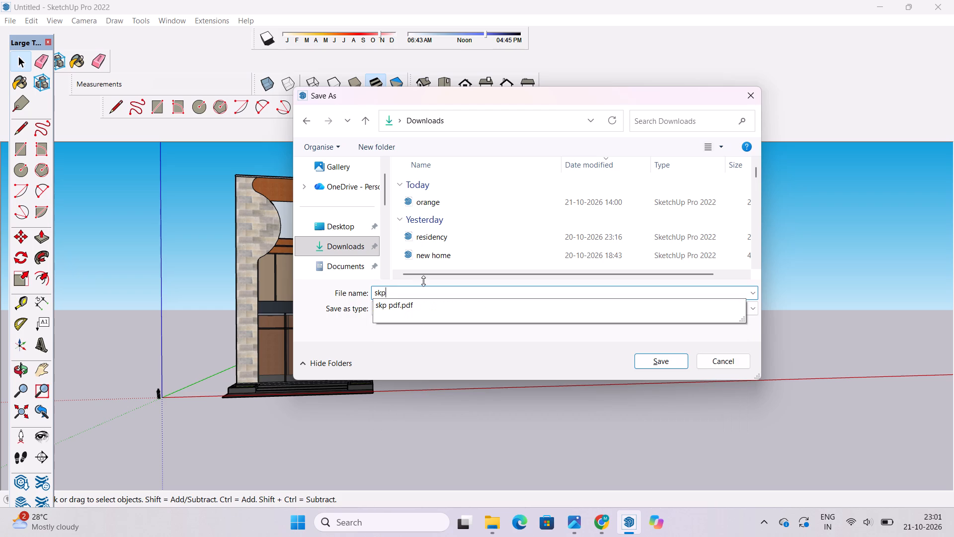
key(BackSpace)
key(BackSpace)
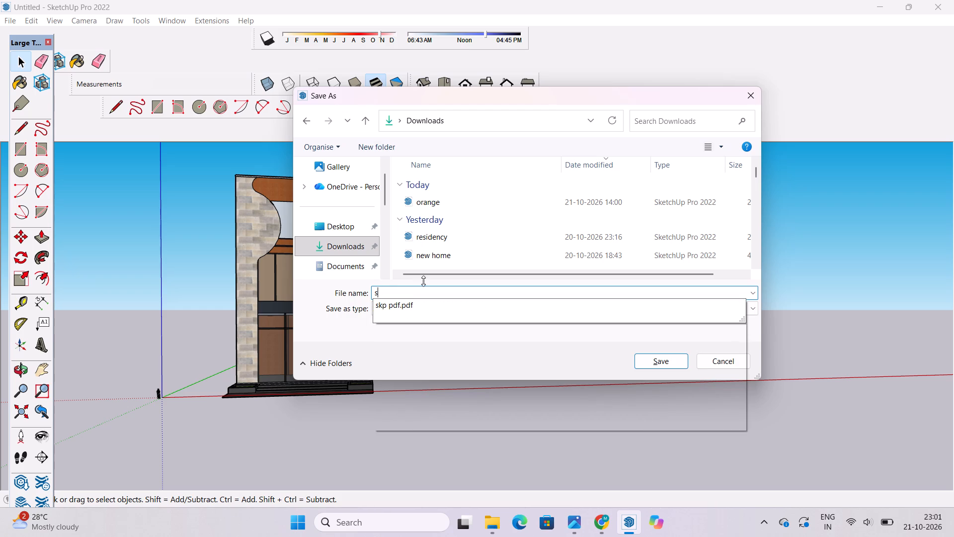
key(BackSpace)
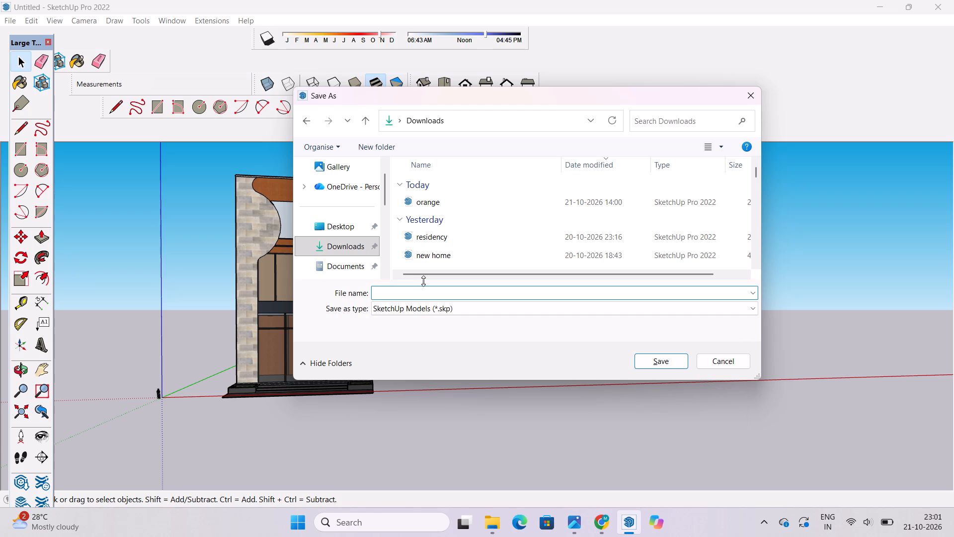
key(s)
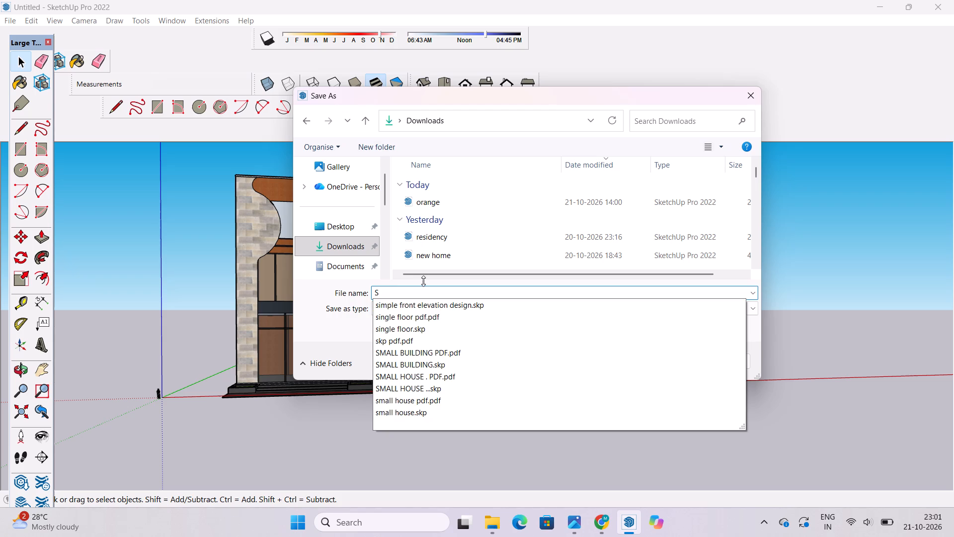
text(KP)
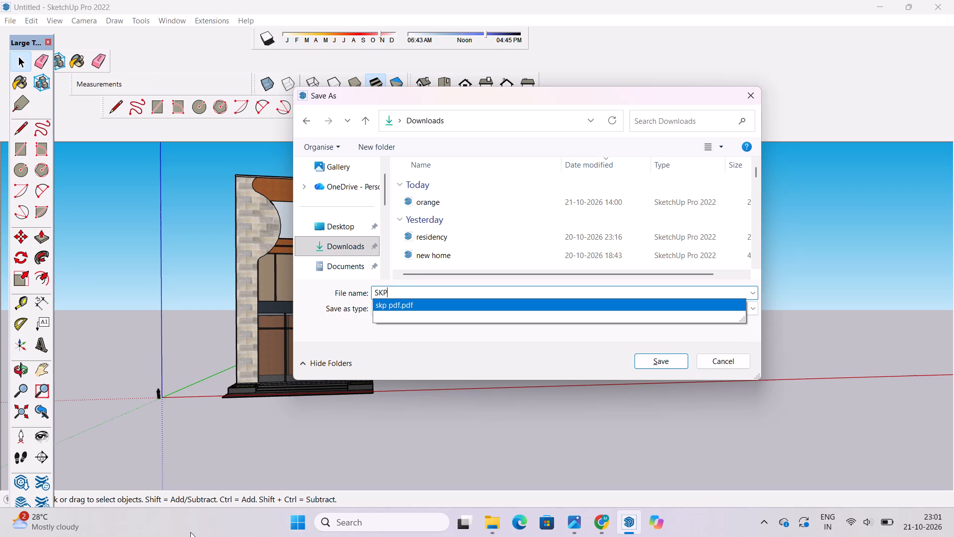
key(space)
text(123)
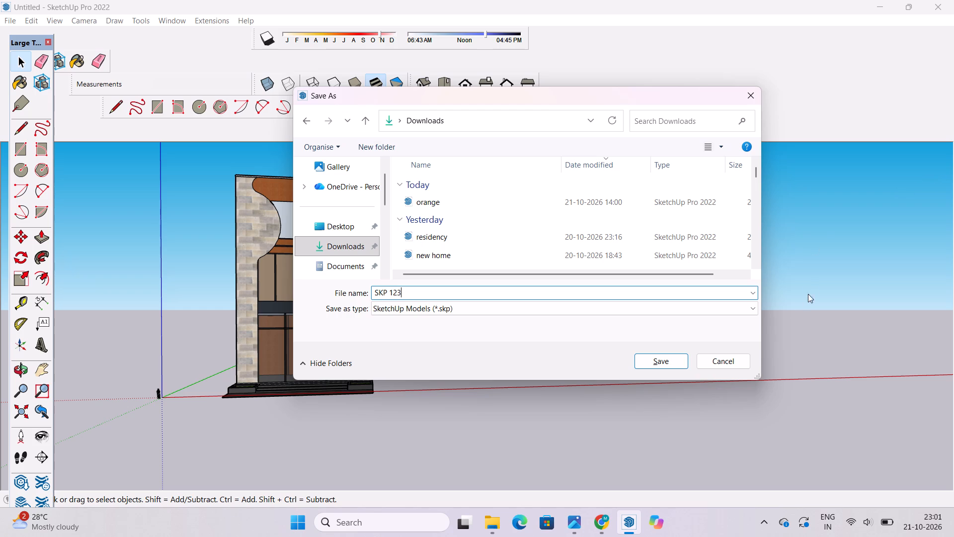
click(670, 363)
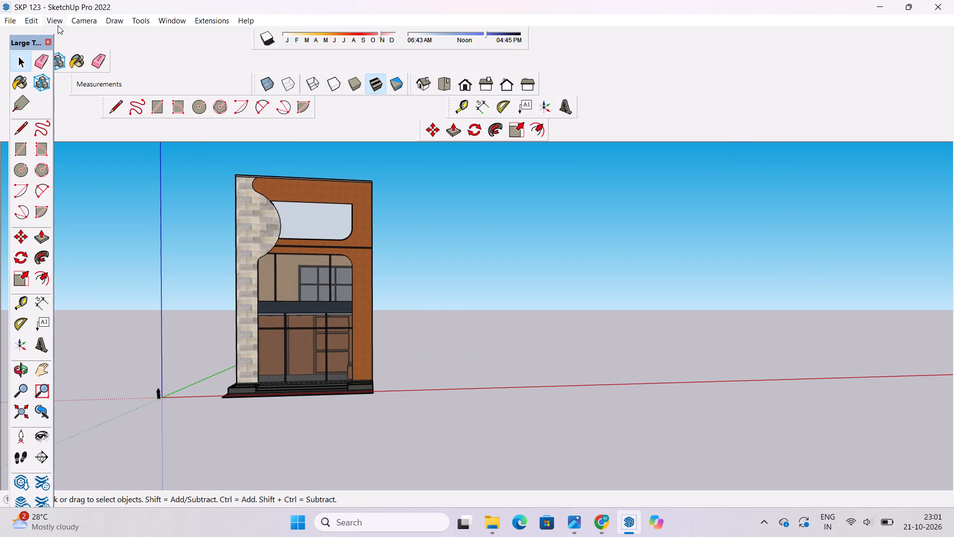
Export the current view as a 2D graphic in PDF format to the Downloads folder, named "SKP 123 Pdf".
click(5, 23)
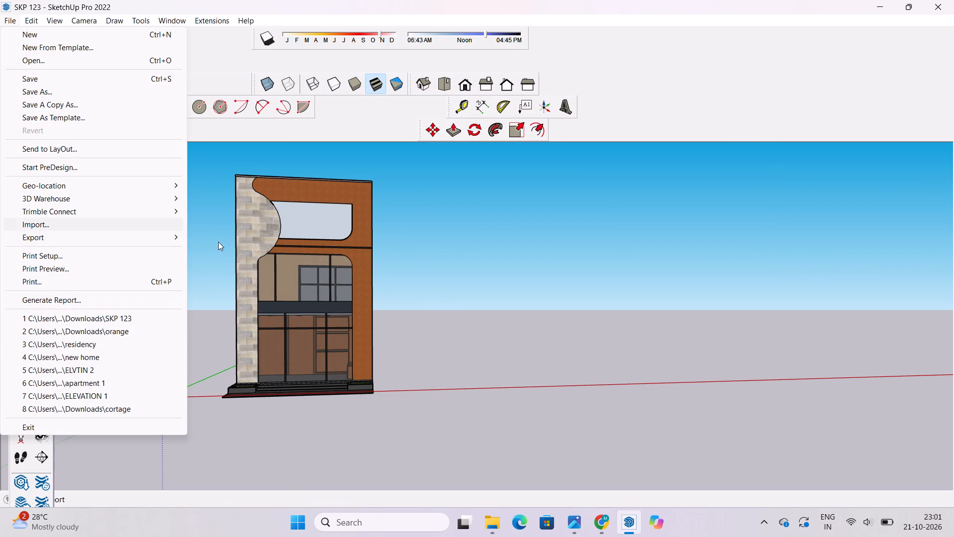
click(204, 250)
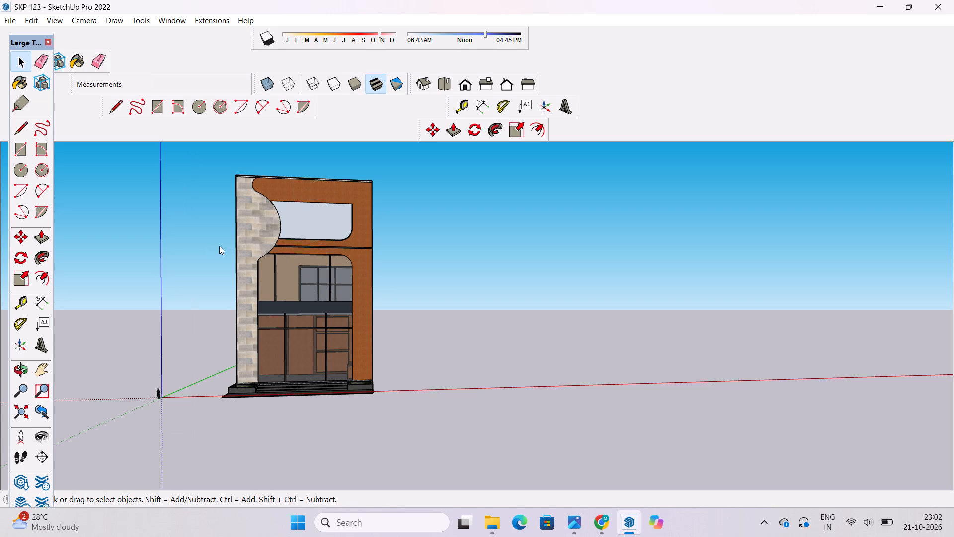
click(324, 269)
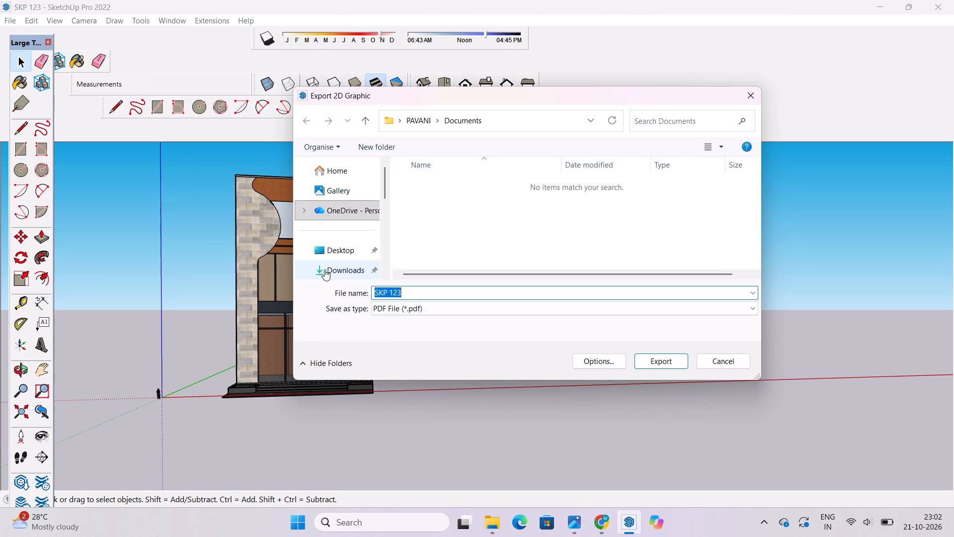
triple_click(417, 287)
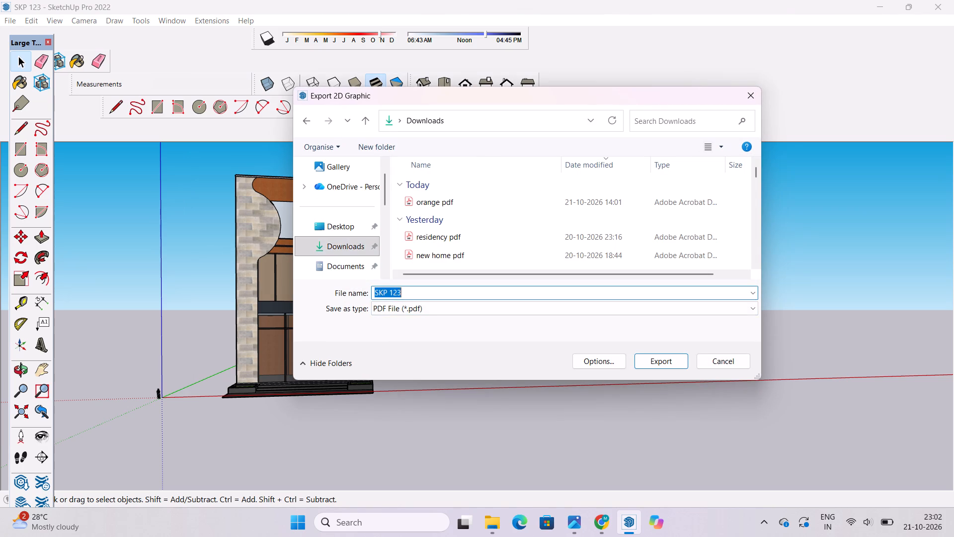
key(space)
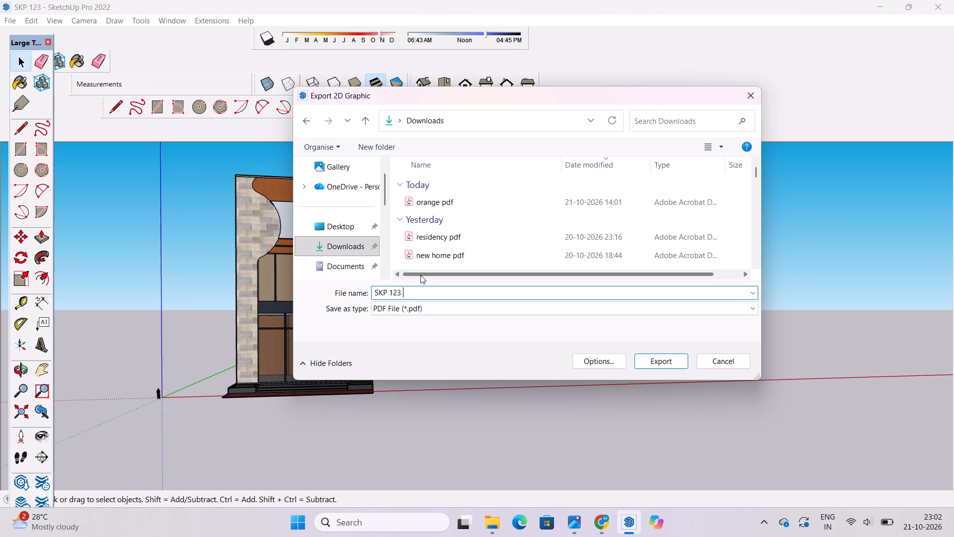
key(o)
key(BackSpace)
key(p)
text(SD)
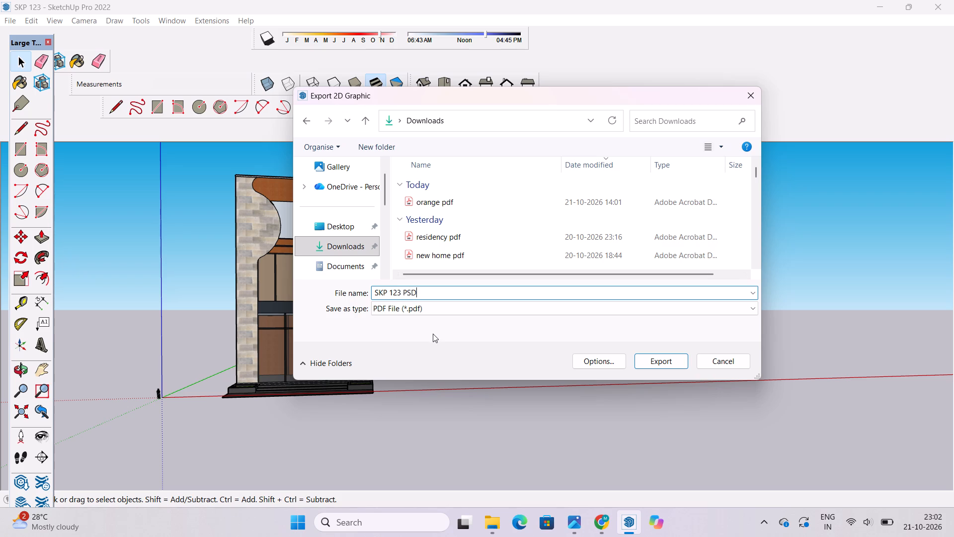
scroll(433, 334, up, 3)
scroll(433, 335, down, 4)
click(434, 292)
key(BackSpace)
key(BackSpace)
text(df)
click(651, 357)
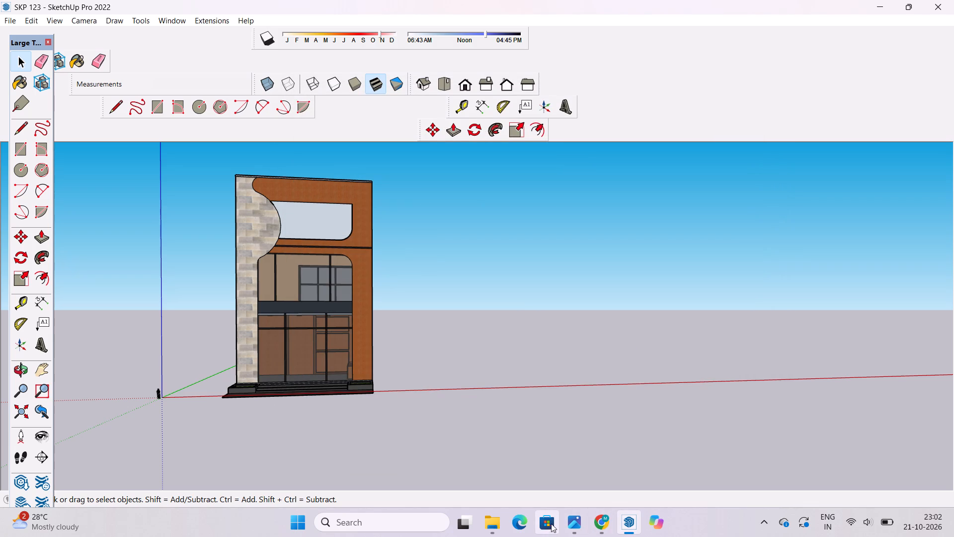
Minimize SketchUp and launch the Fuji application from the desktop.
click(878, 4)
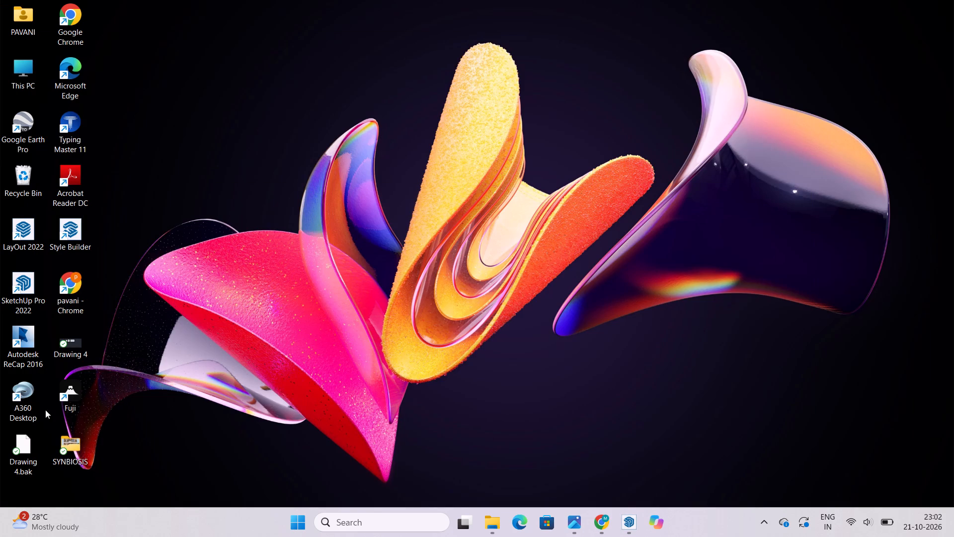
double_click(63, 386)
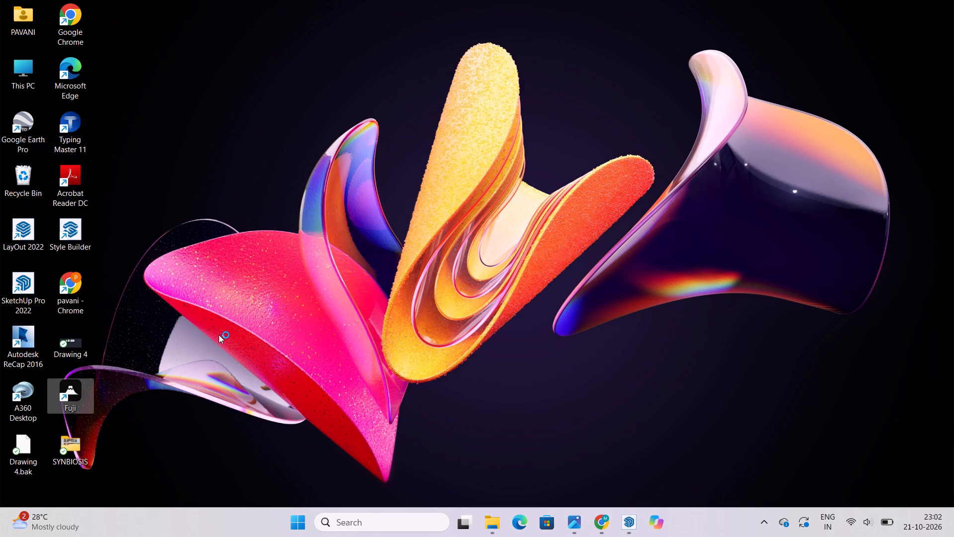